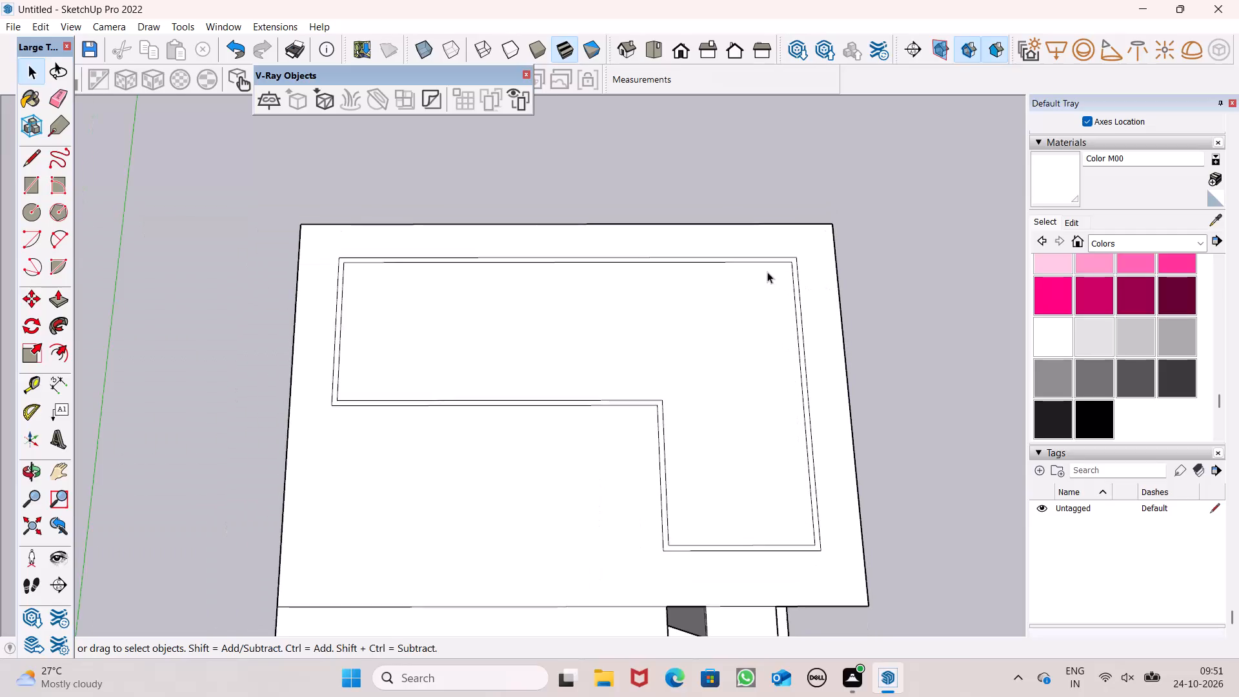
Extrude the narrow L-shaped wall outline on the building's roof upward by 10'.
scroll(767, 272, down, 5)
scroll(727, 310, down, 2)
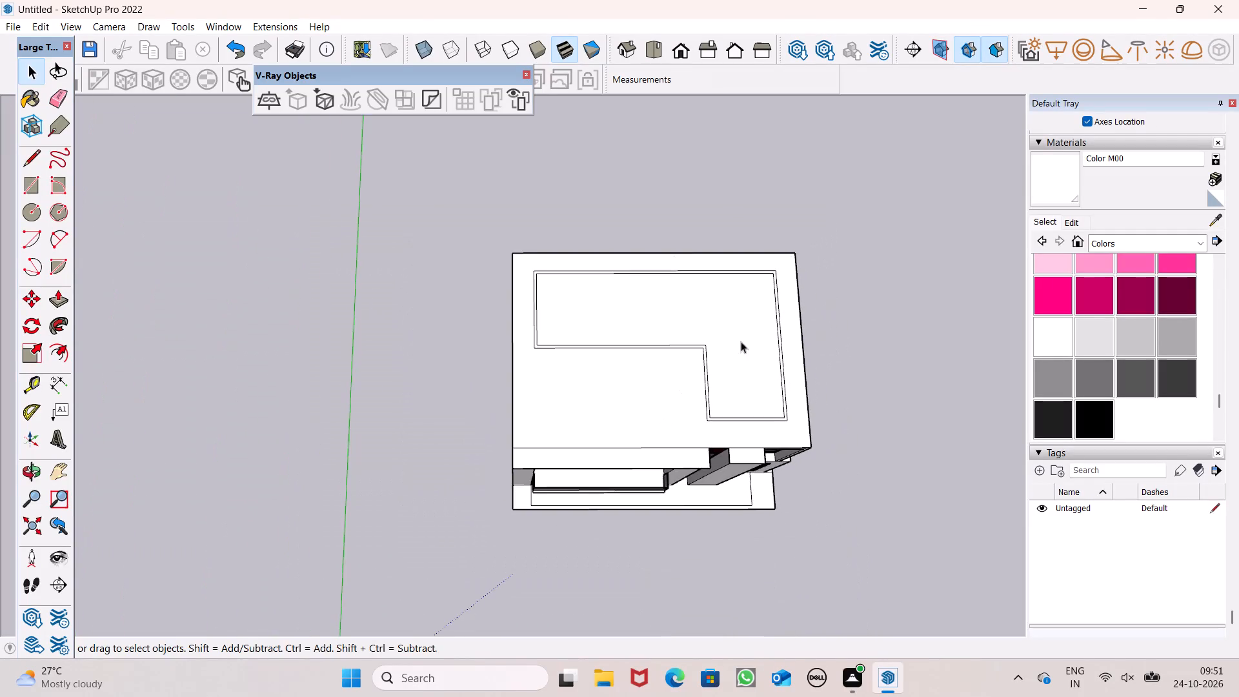
middle_drag(765, 372, 757, 316)
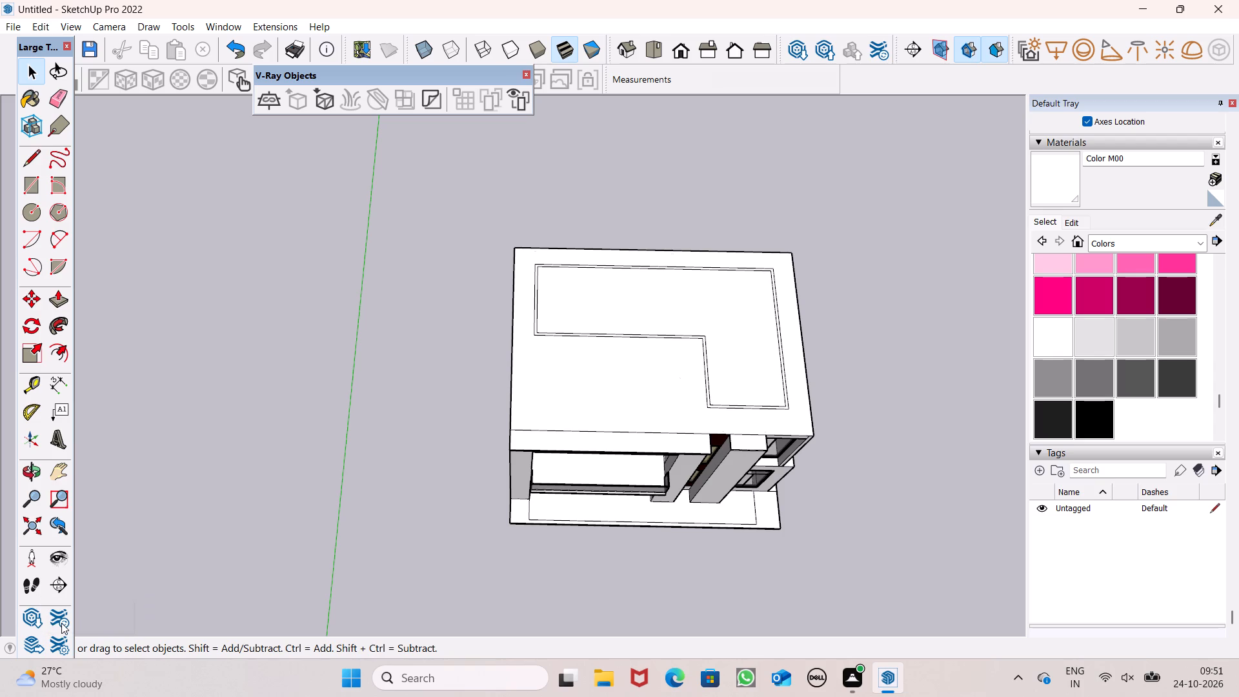
middle_drag(63, 621, 55, 651)
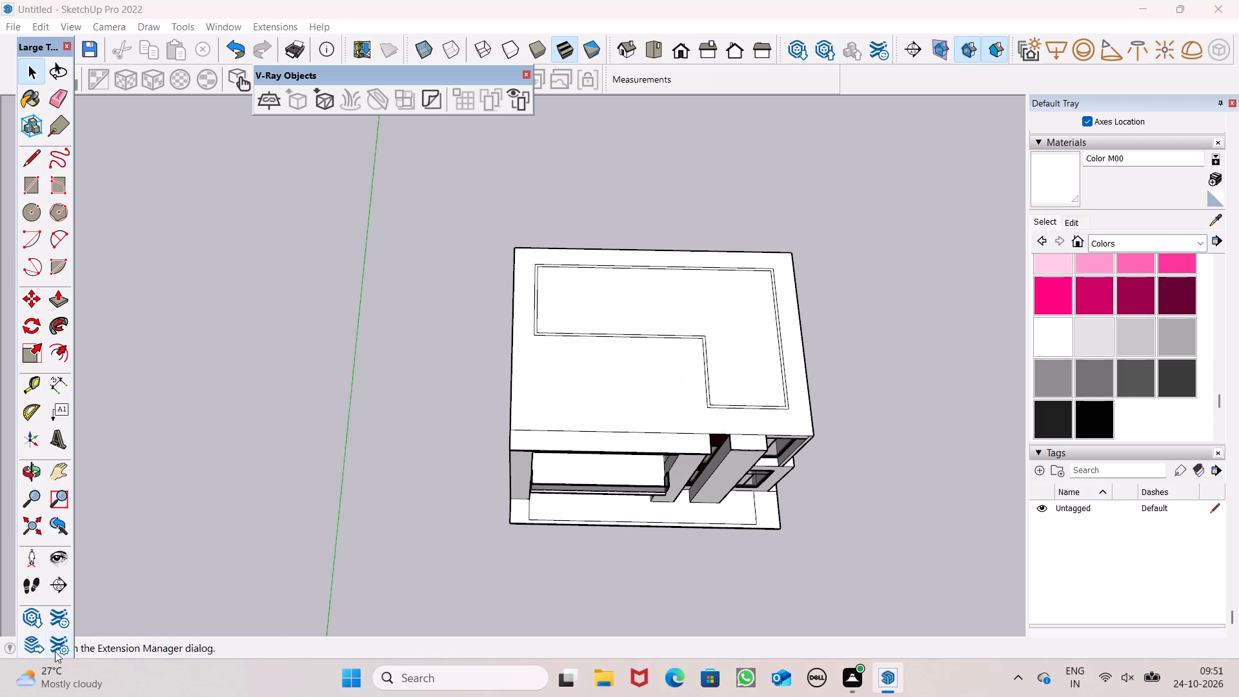
middle_drag(55, 651, 57, 658)
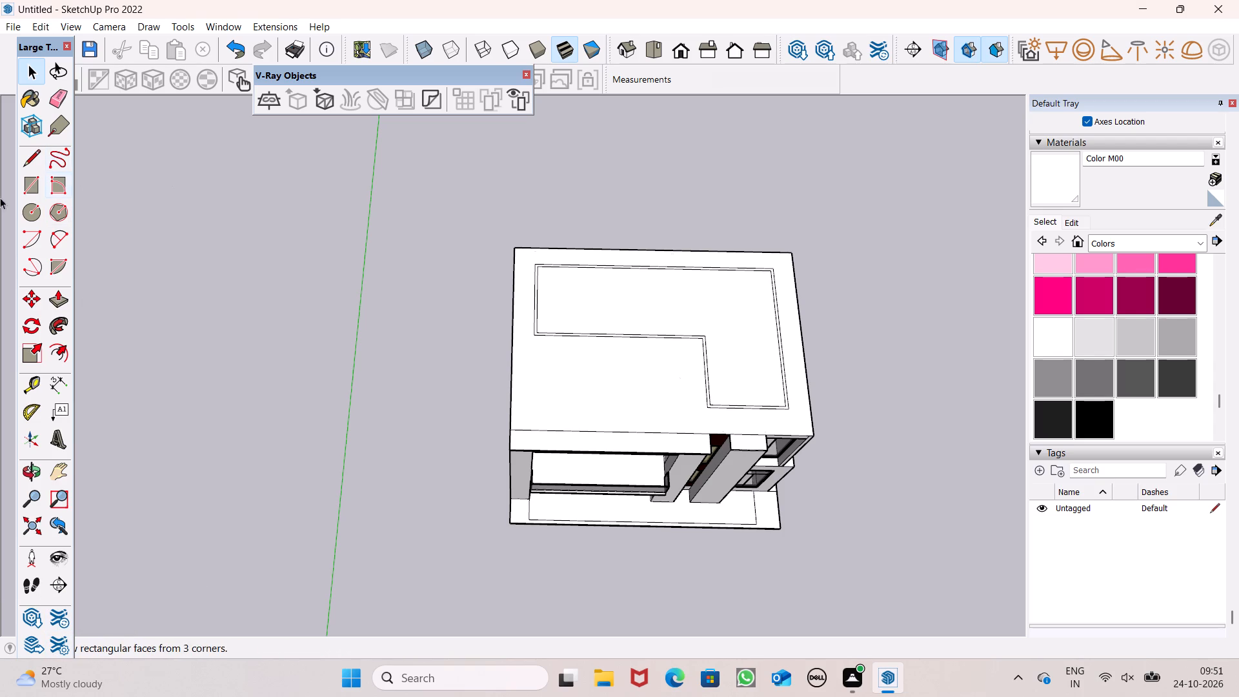
click(54, 301)
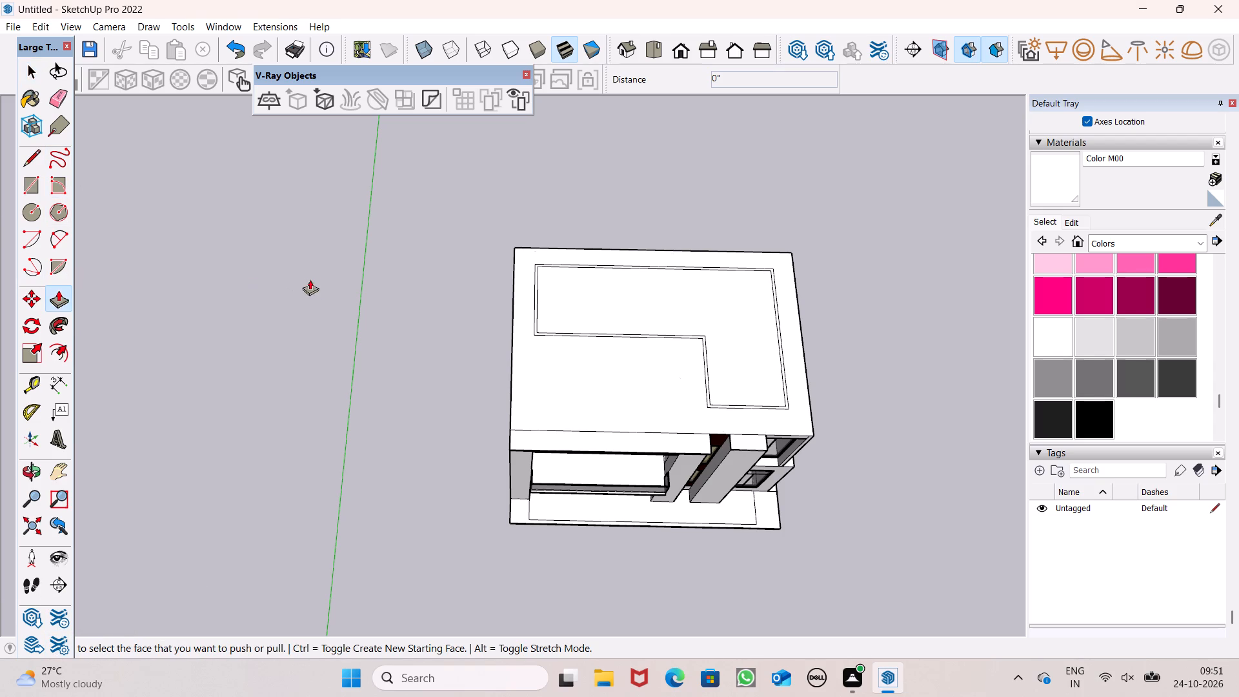
scroll(602, 321, up, 1)
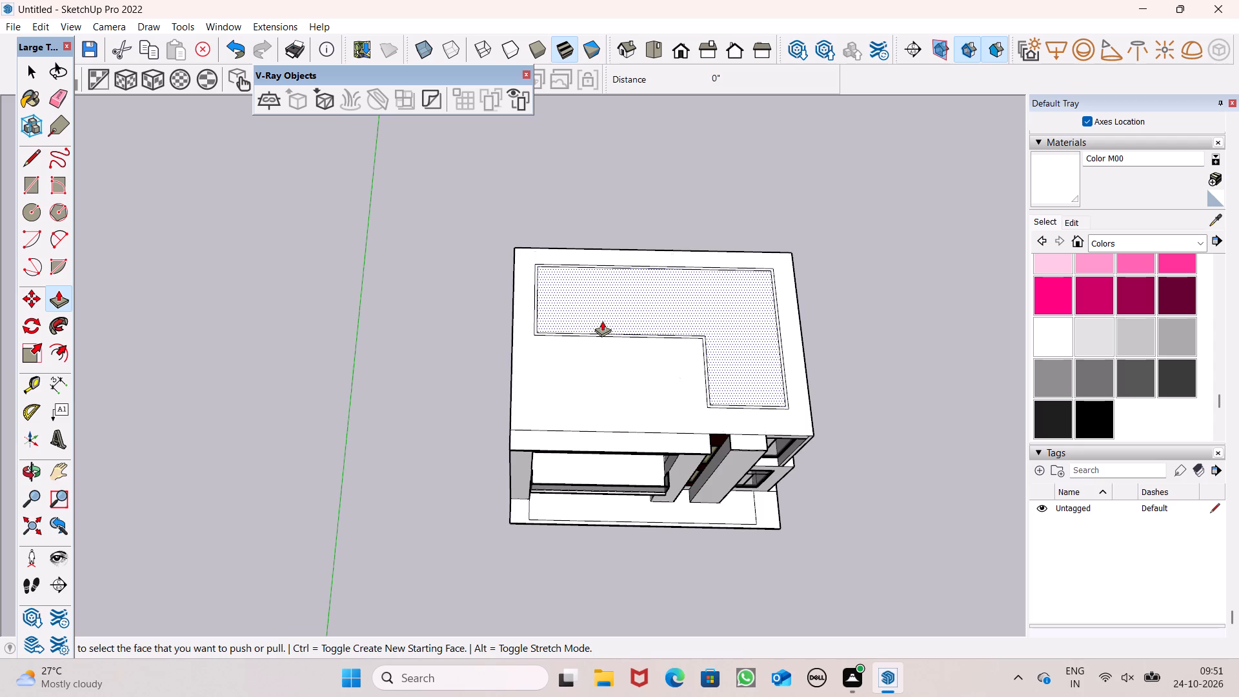
scroll(602, 321, up, 2)
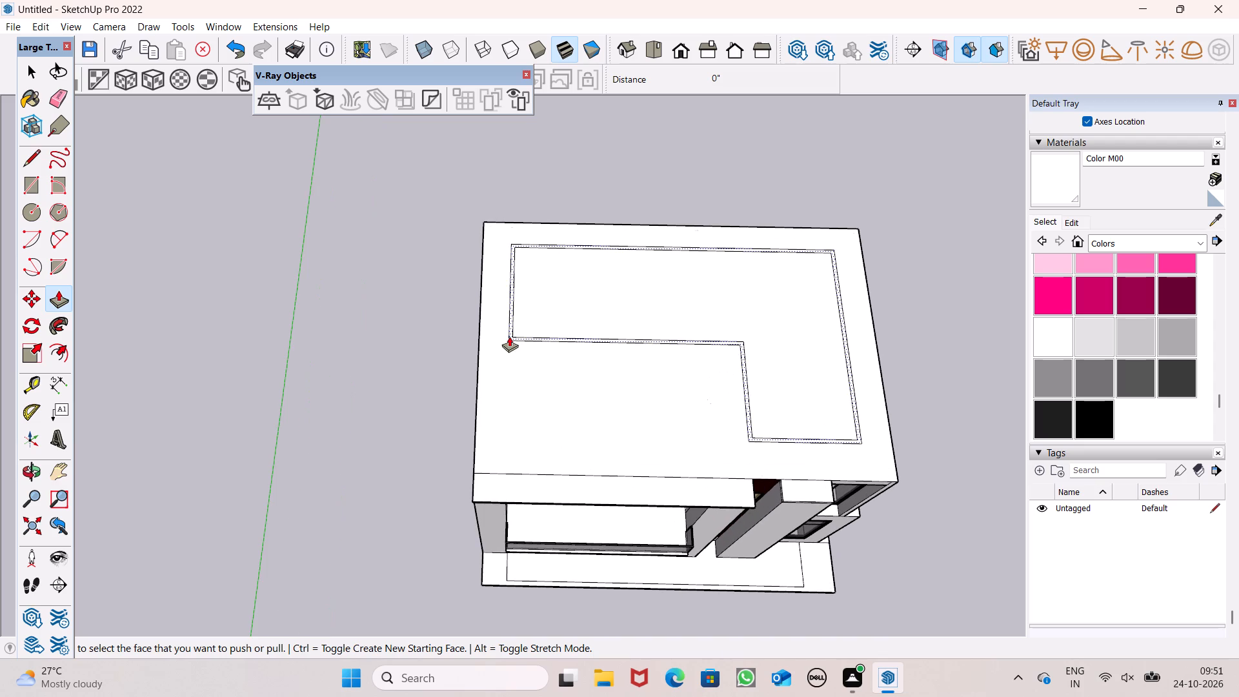
drag(509, 336, 496, 296)
text(10')
key(Return)
Examine the raised L-shaped walls and the rest of the building from the front and from above.
scroll(564, 319, down, 3)
middle_drag(587, 330, 621, 141)
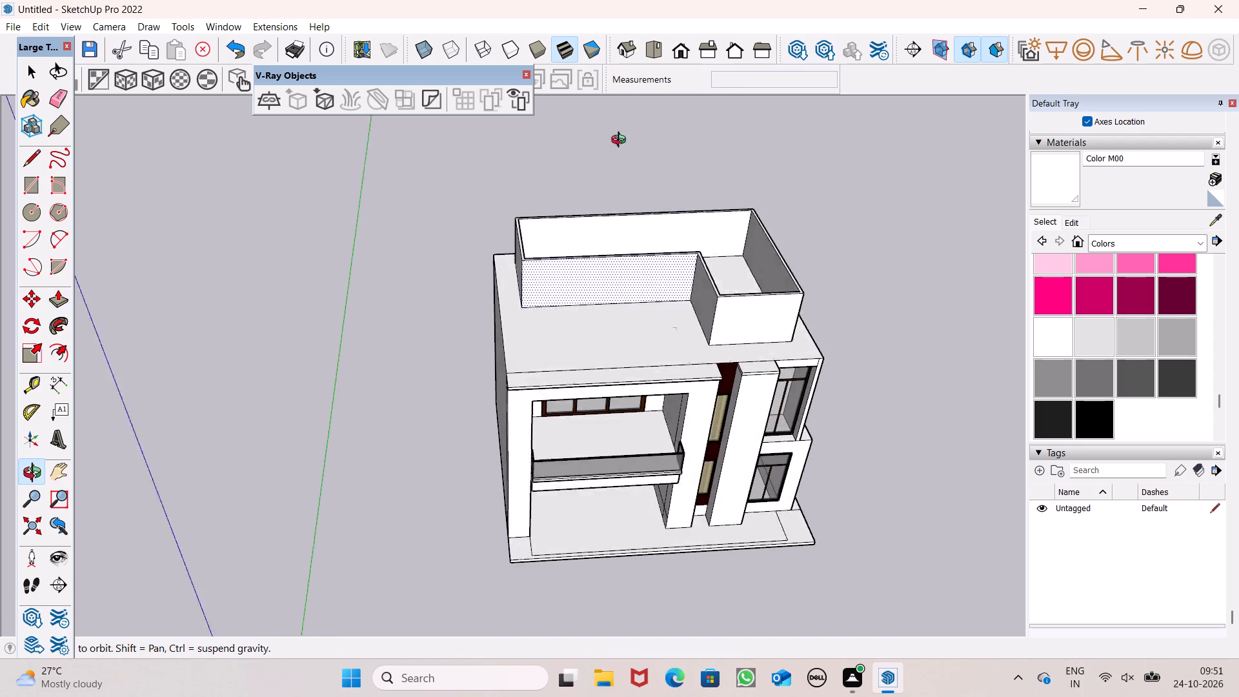
middle_drag(621, 141, 621, 101)
scroll(626, 211, down, 1)
middle_drag(624, 232, 618, 332)
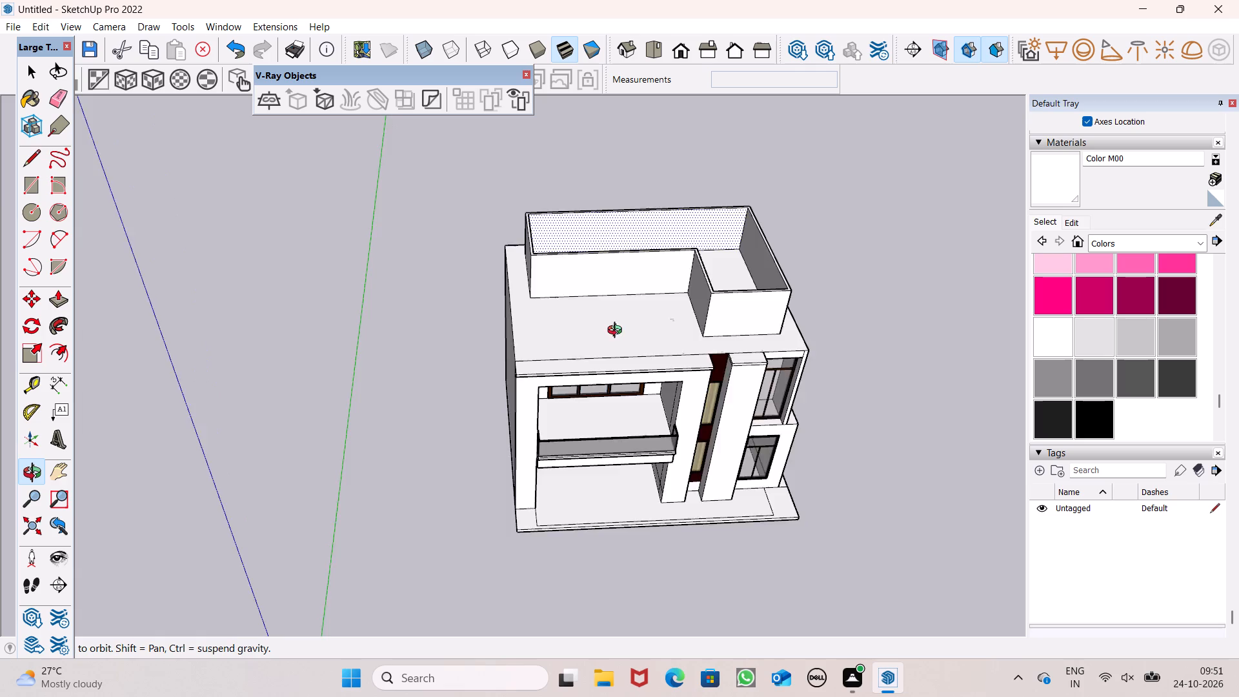
middle_drag(618, 332, 575, 511)
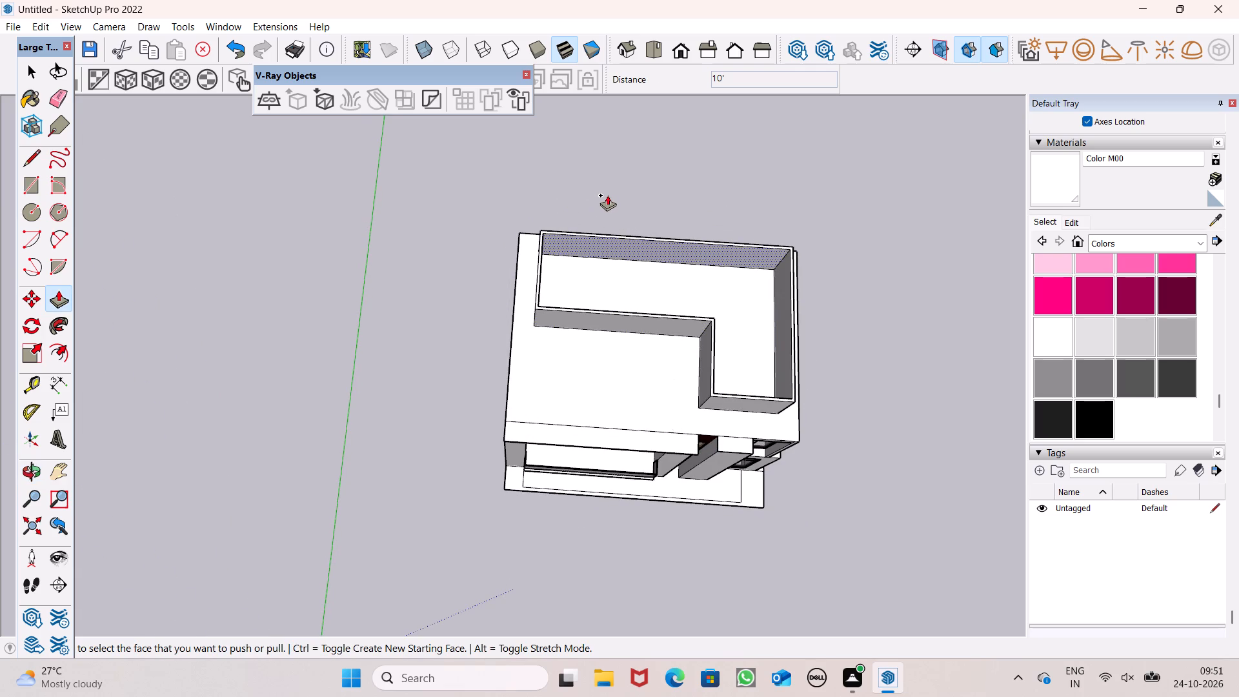
scroll(605, 204, down, 1)
middle_drag(645, 245, 695, 388)
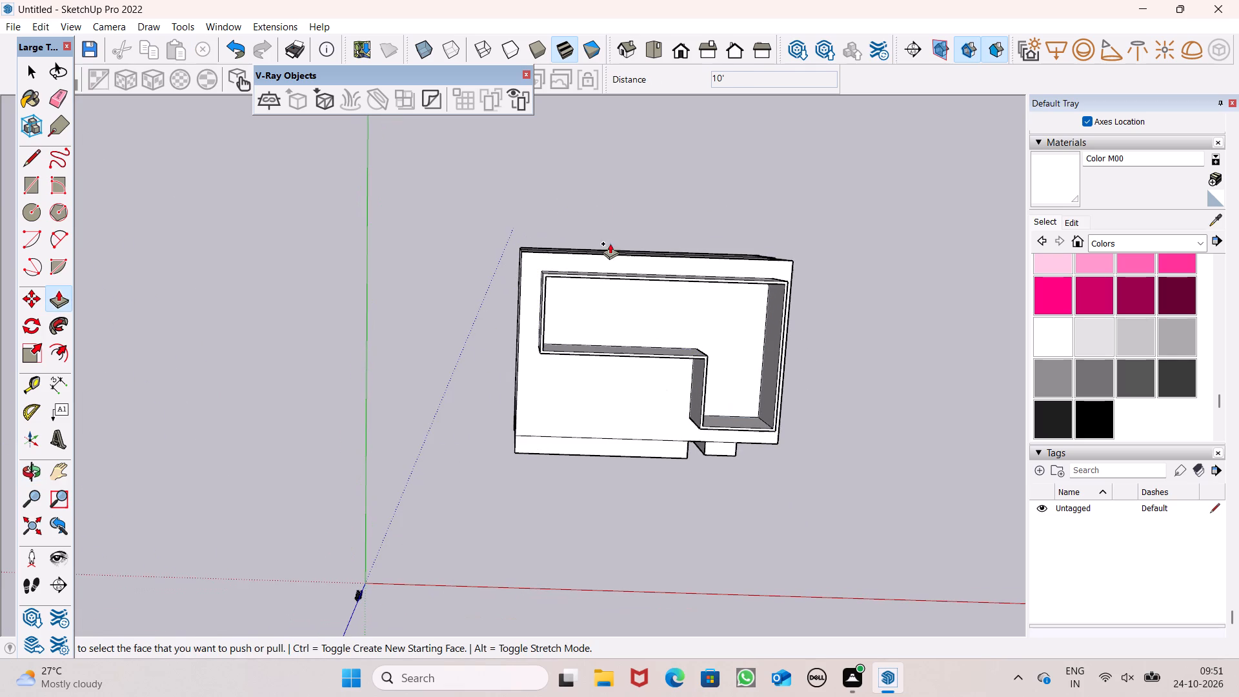
middle_drag(748, 270, 722, 172)
middle_drag(610, 320, 693, 392)
scroll(610, 324, up, 1)
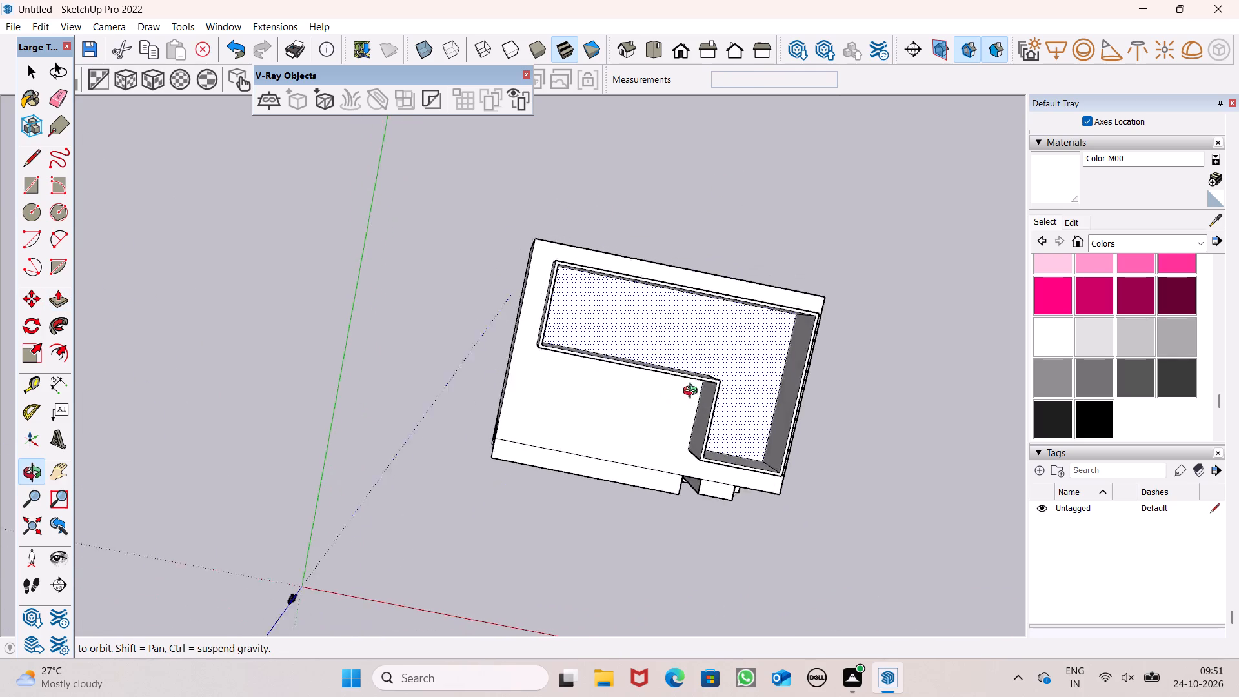
middle_drag(693, 392, 703, 319)
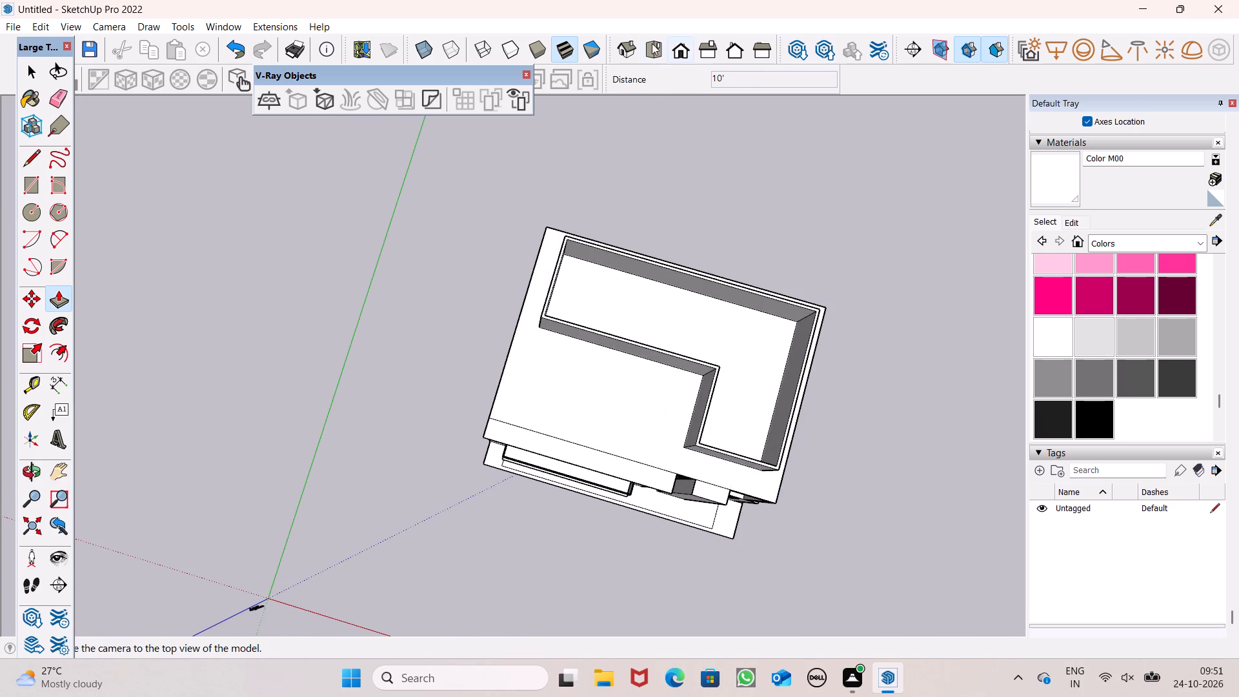
In top view, draw a short line about 9" long at the walls' inner top corner to close the L-shaped opening with a face.
click(652, 41)
scroll(407, 257, down, 6)
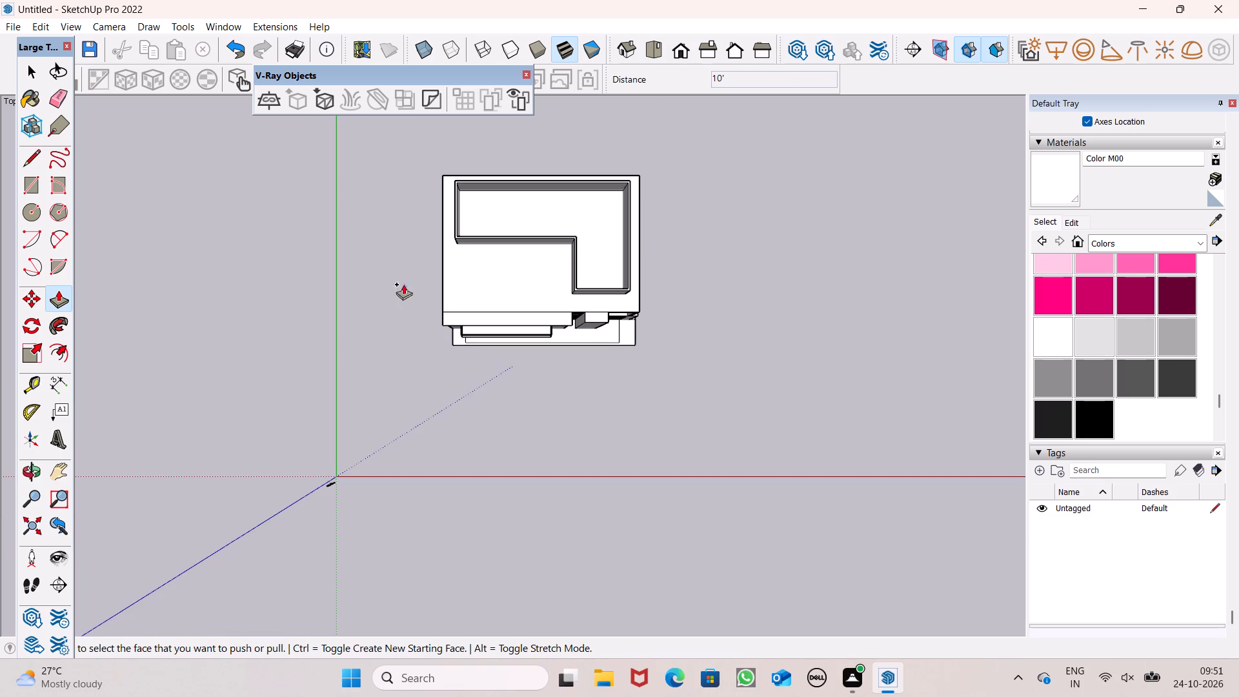
scroll(396, 161, up, 6)
scroll(500, 174, up, 5)
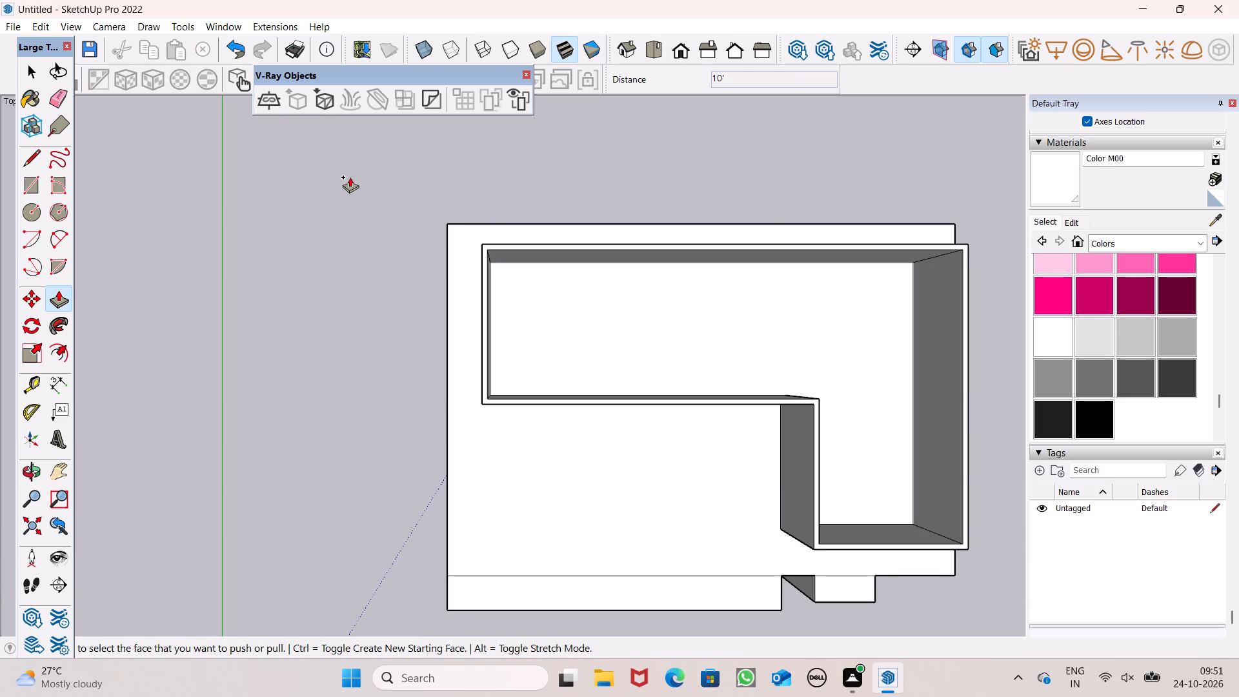
key(space)
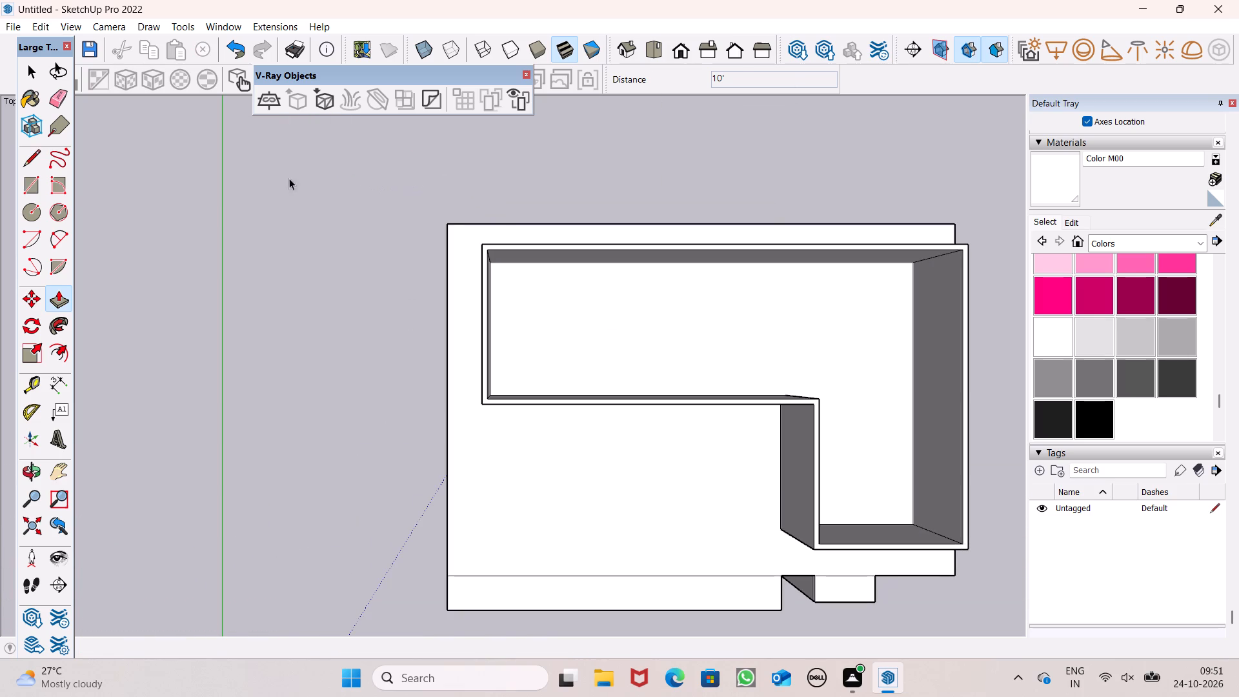
click(33, 156)
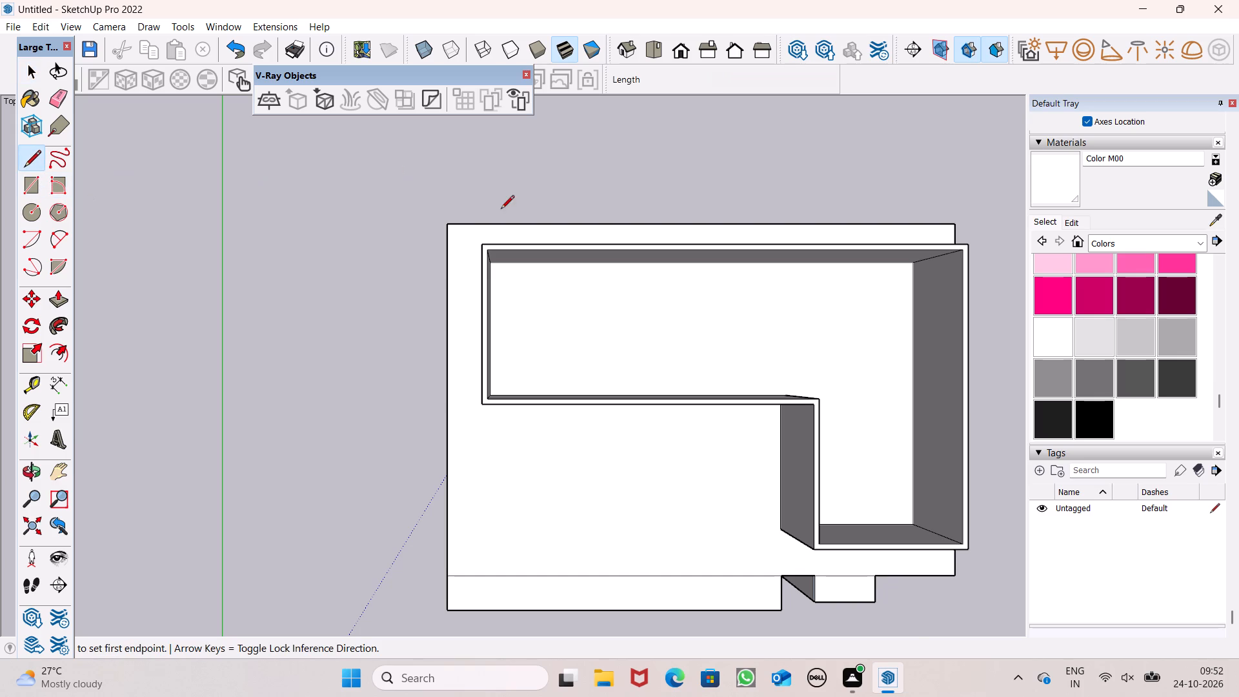
scroll(507, 212, up, 4)
click(478, 269)
click(489, 265)
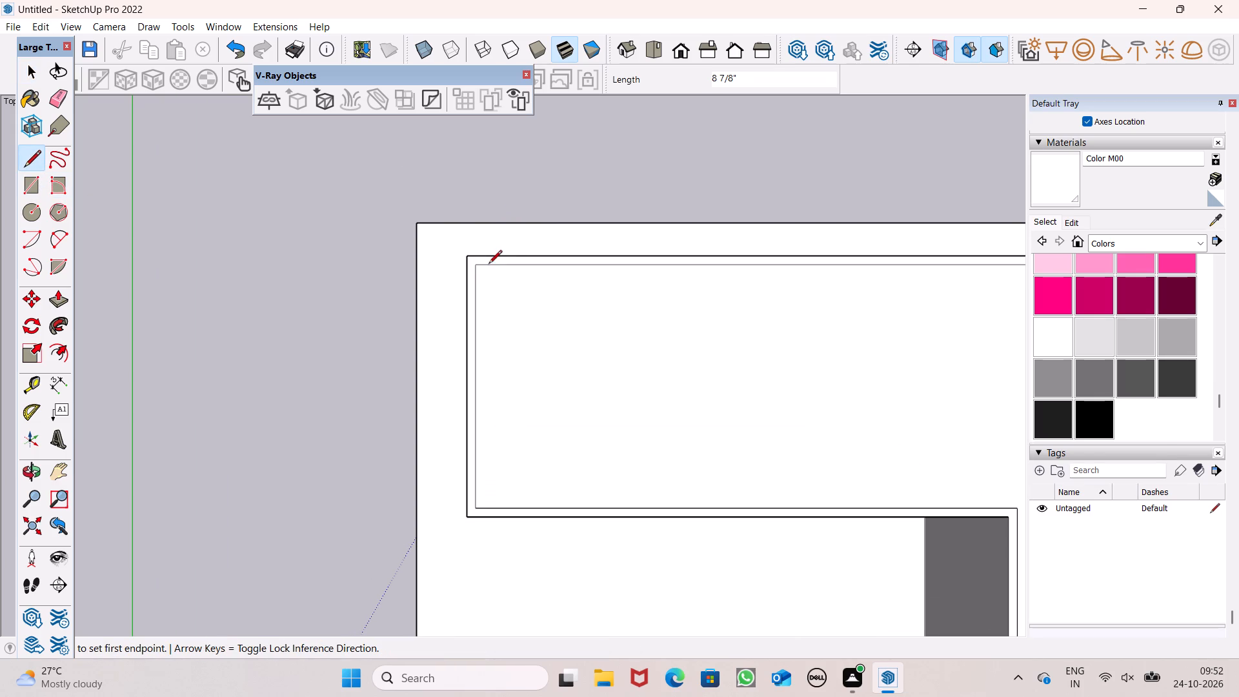
key(space)
scroll(643, 201, down, 4)
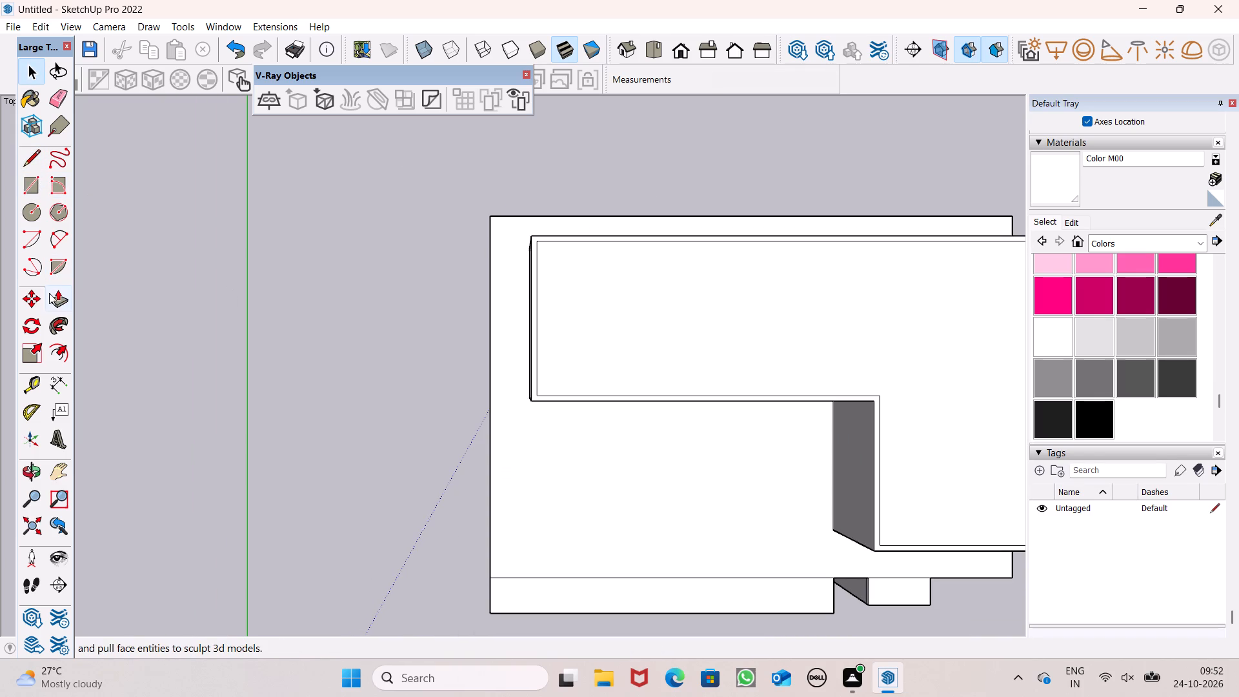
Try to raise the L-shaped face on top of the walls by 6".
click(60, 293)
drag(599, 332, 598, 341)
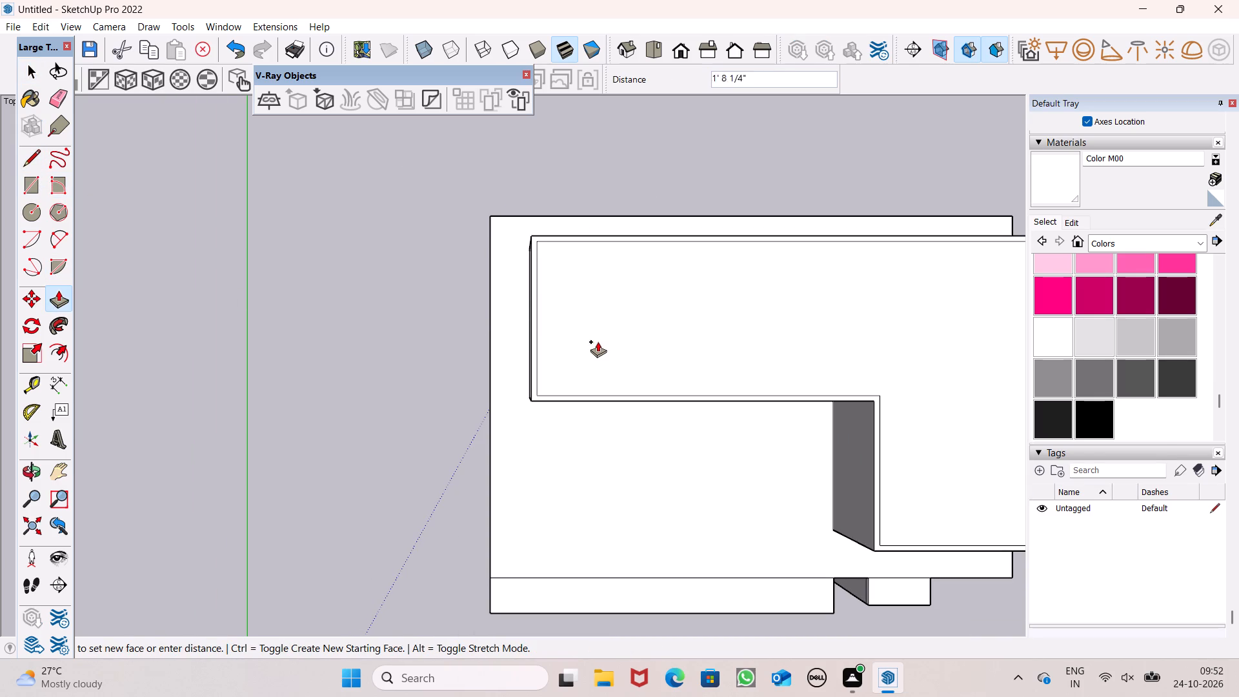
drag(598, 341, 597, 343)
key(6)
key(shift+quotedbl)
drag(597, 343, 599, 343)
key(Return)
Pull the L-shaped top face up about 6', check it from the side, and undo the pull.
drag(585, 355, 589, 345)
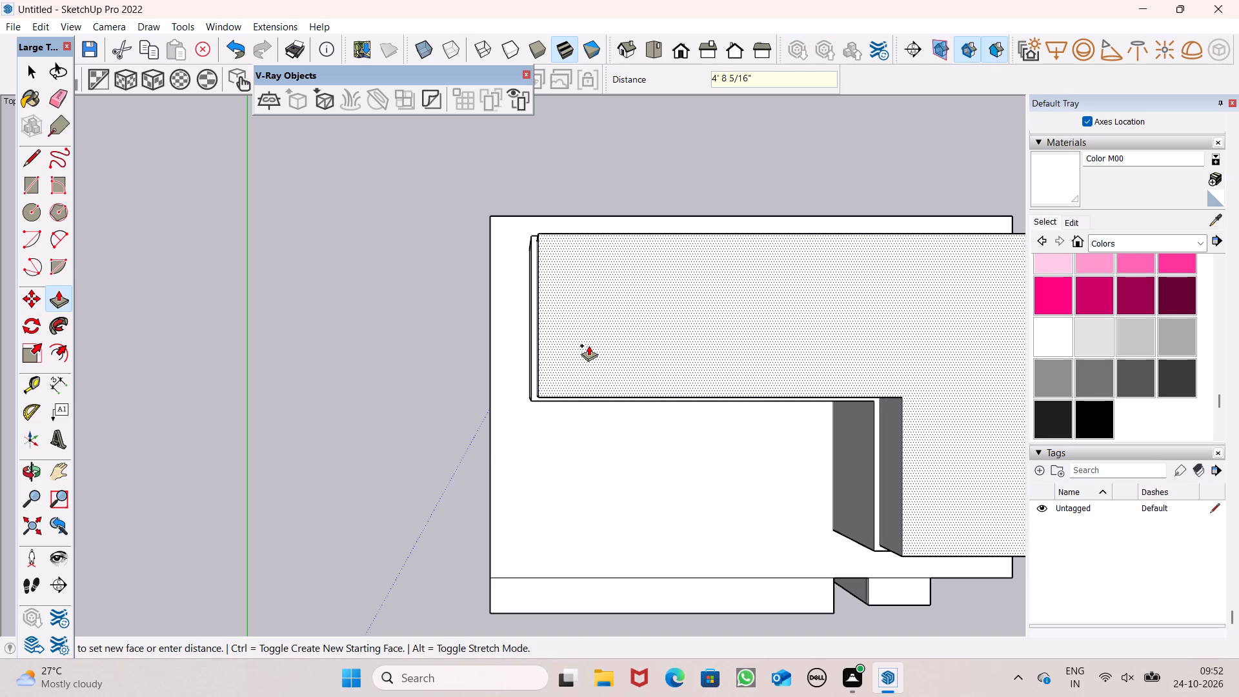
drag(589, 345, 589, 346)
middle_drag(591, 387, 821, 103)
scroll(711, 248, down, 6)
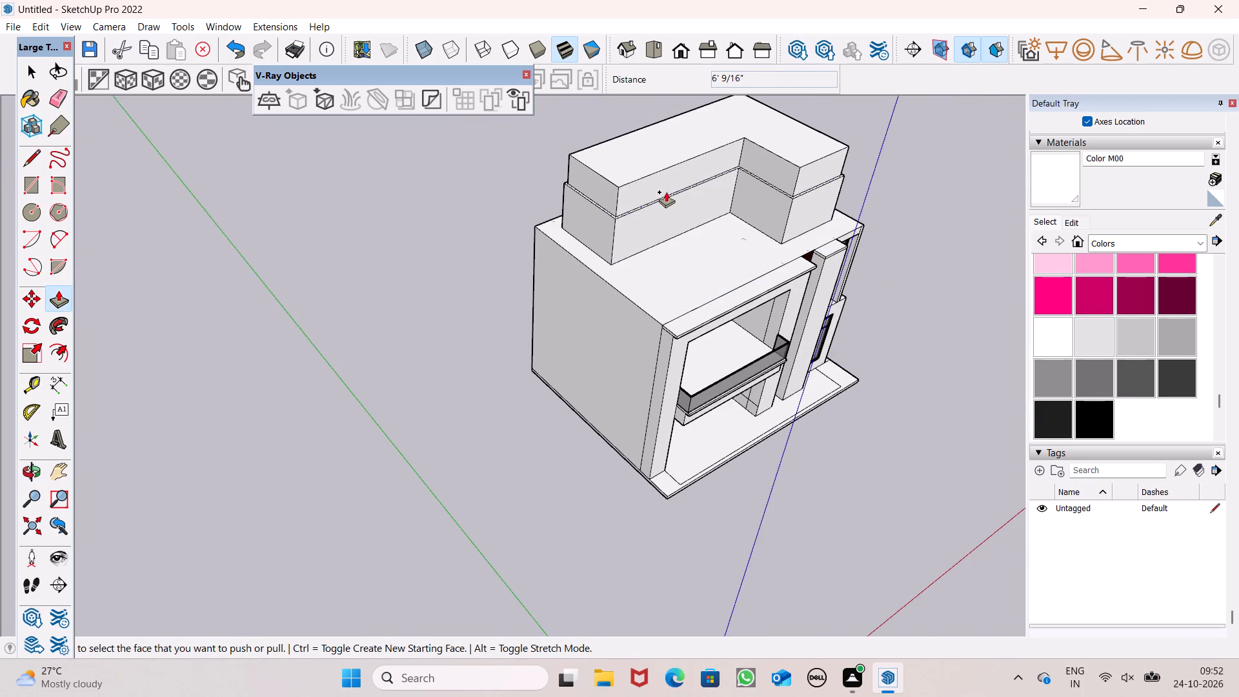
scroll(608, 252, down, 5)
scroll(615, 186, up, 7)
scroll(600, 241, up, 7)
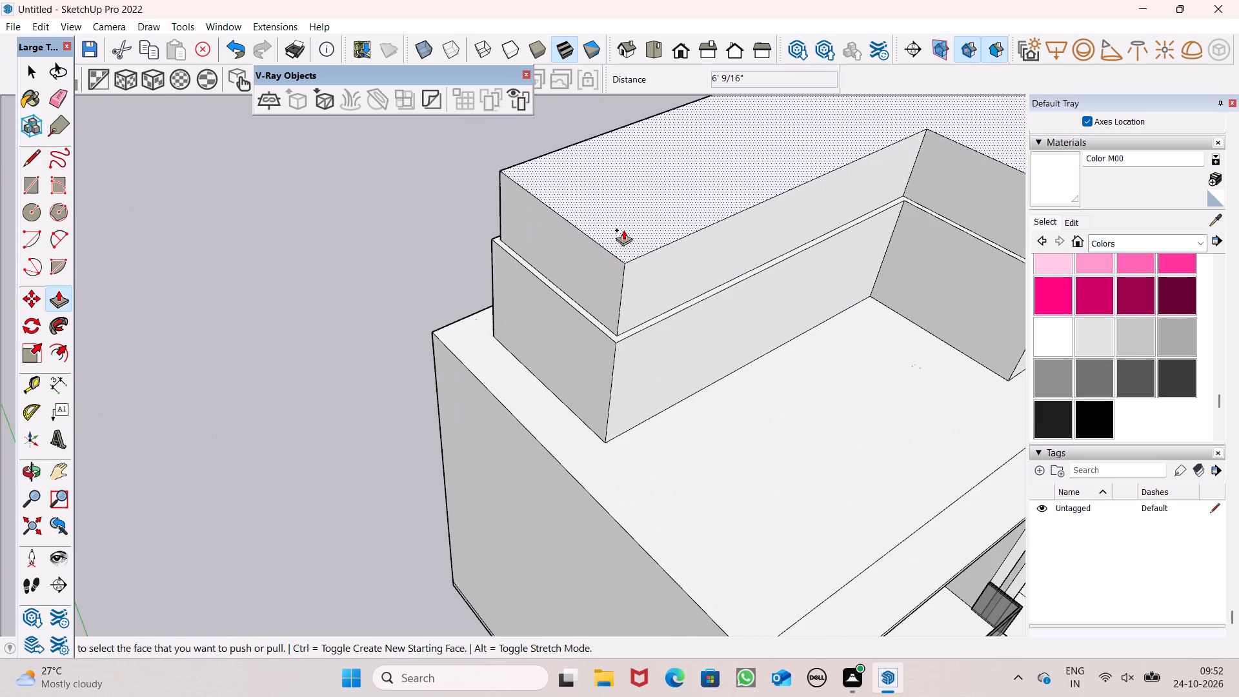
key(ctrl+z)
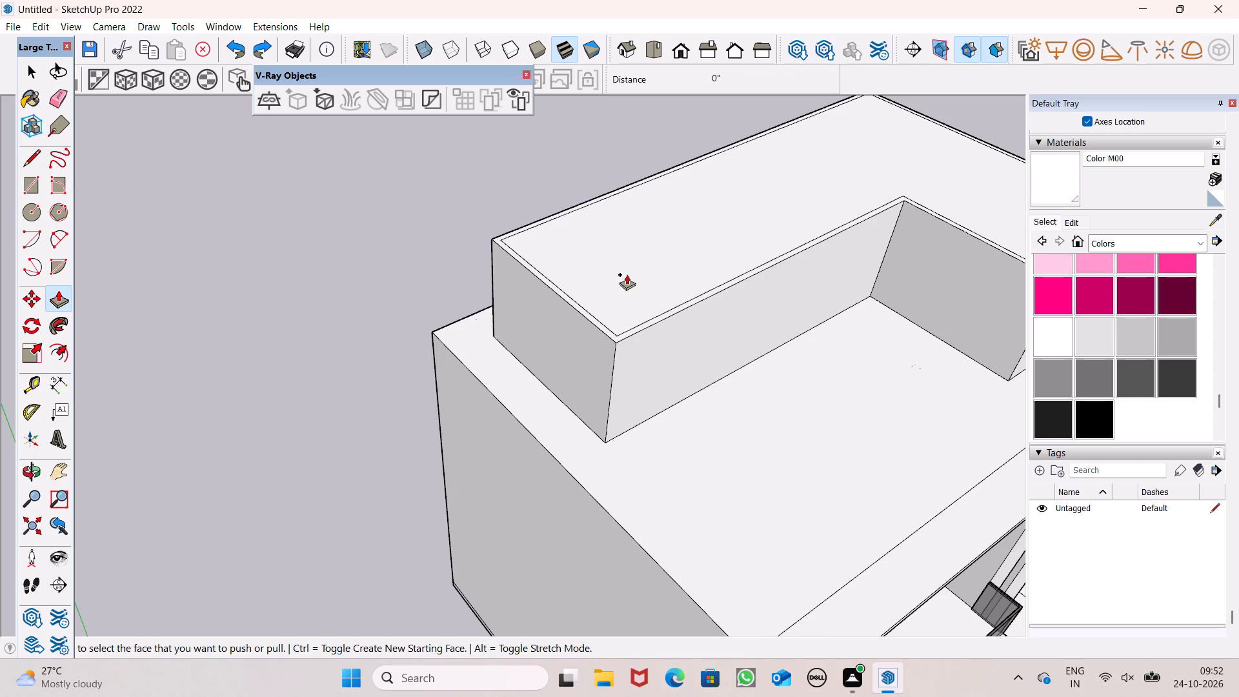
Pull the L-shaped top face up about 2' 9" to form a roof slab above the walls.
drag(627, 307, 629, 300)
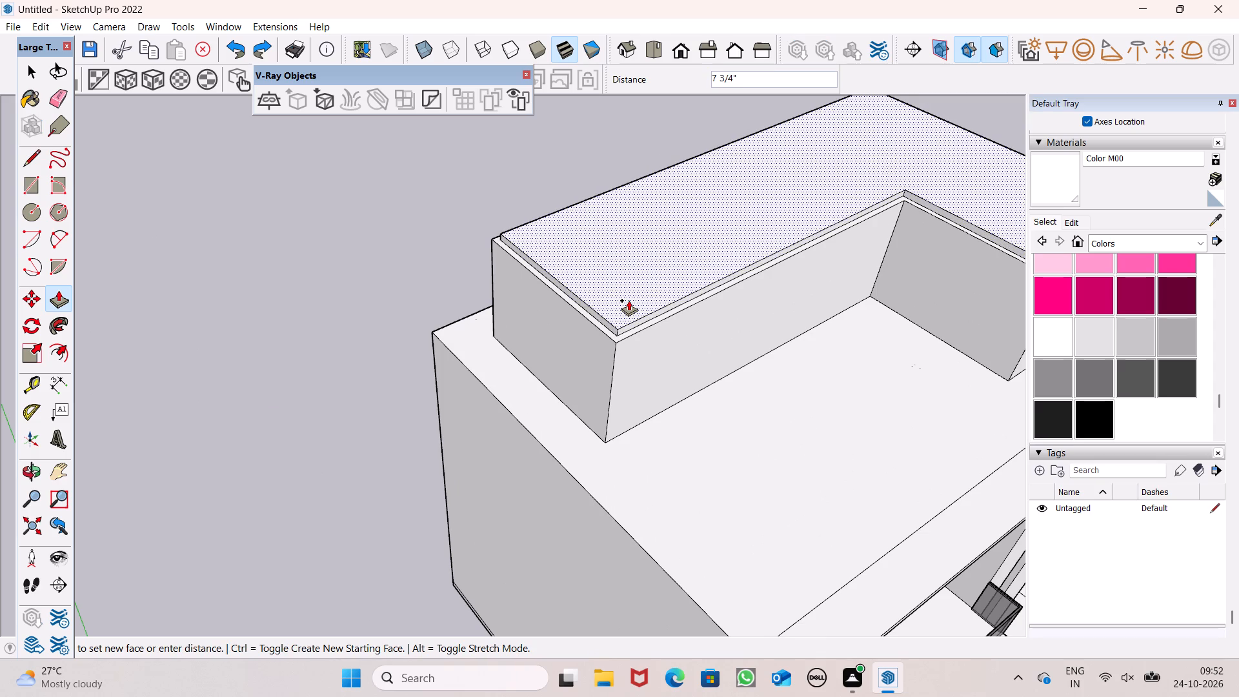
drag(629, 300, 636, 289)
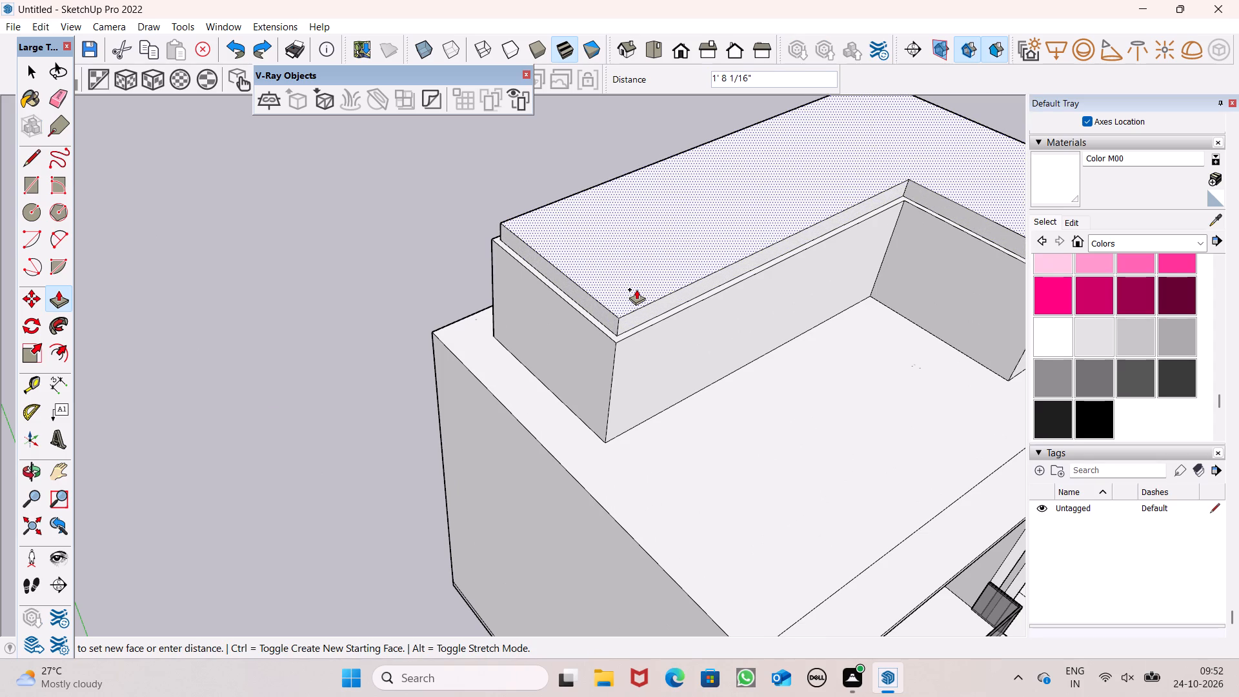
drag(636, 289, 640, 285)
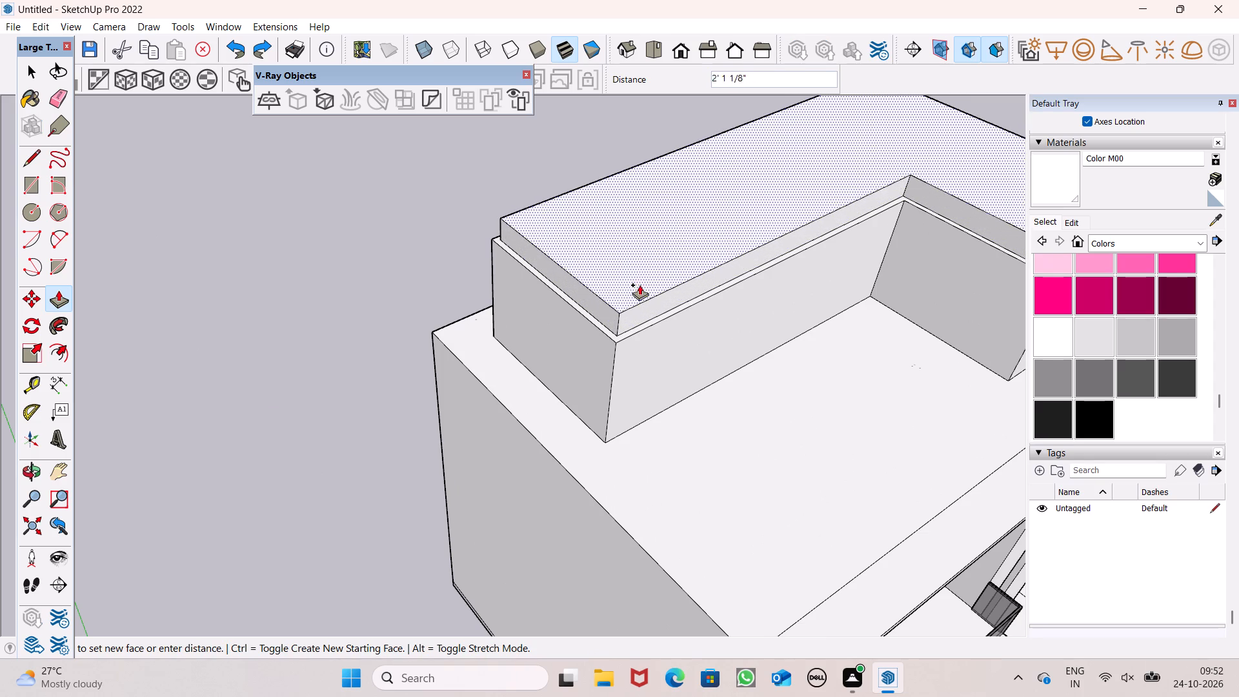
drag(640, 285, 645, 278)
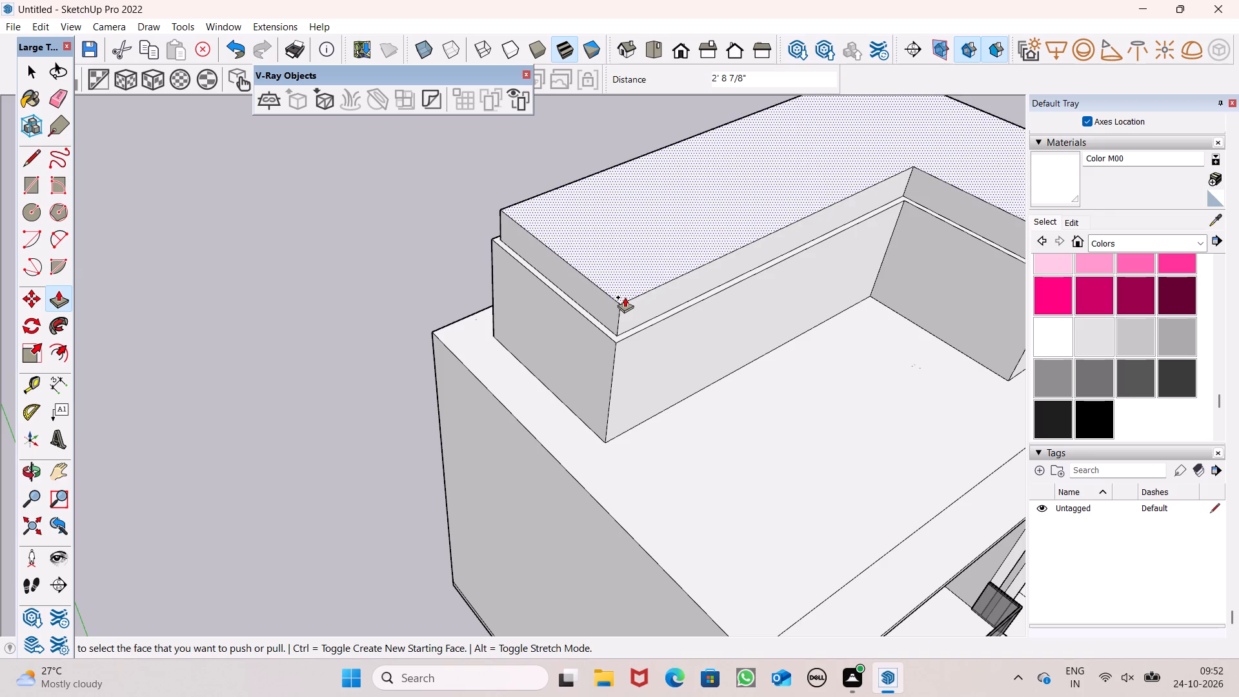
Pull the roof slab's narrow end face outward about 2' 2" and its long terrace-side face outward about 9".
drag(609, 300, 589, 312)
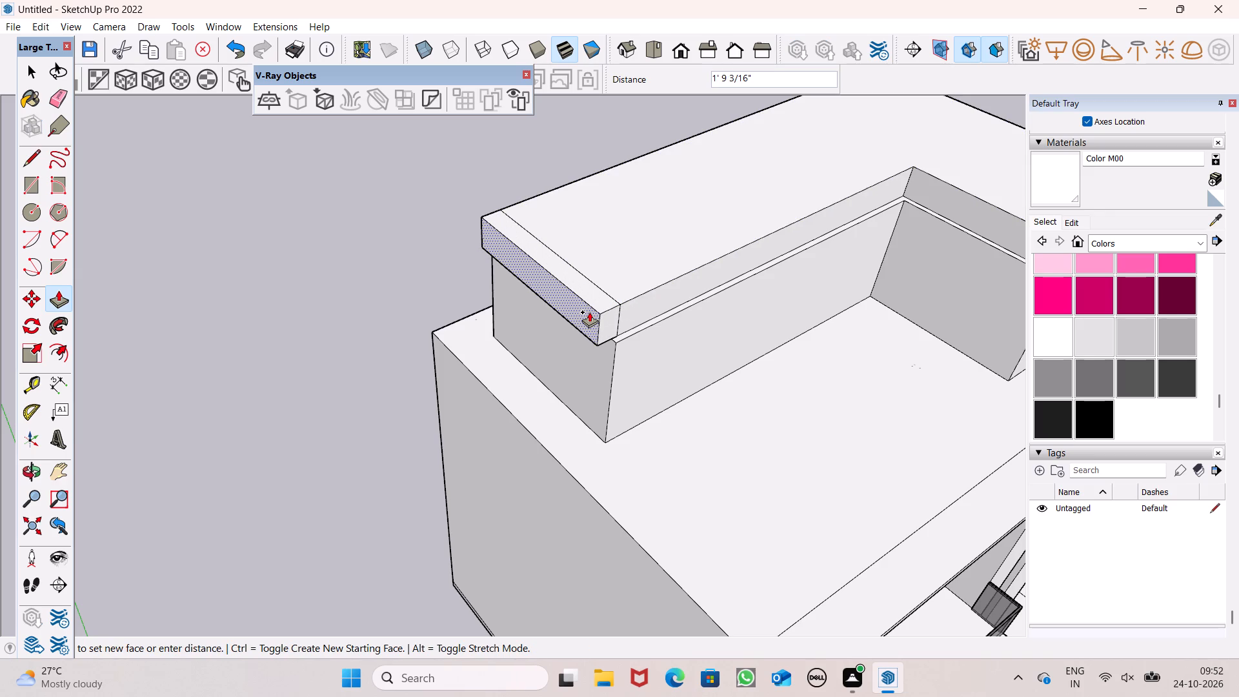
drag(589, 312, 586, 316)
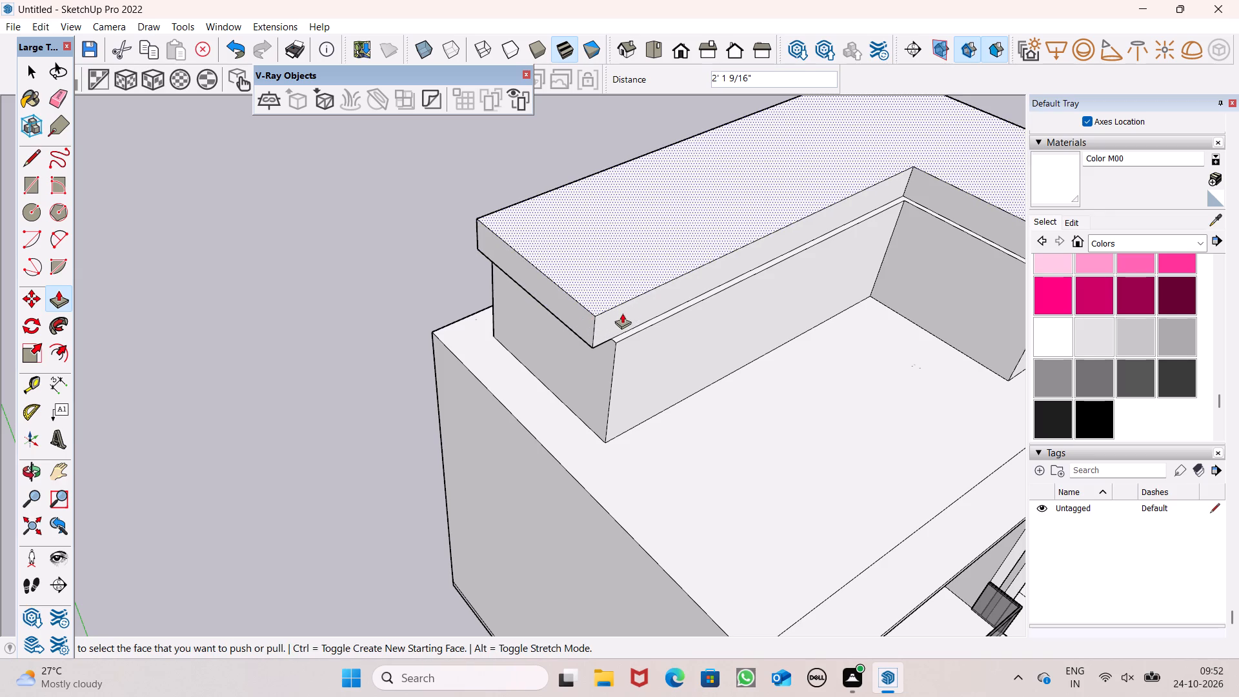
drag(621, 312, 621, 321)
drag(621, 321, 625, 332)
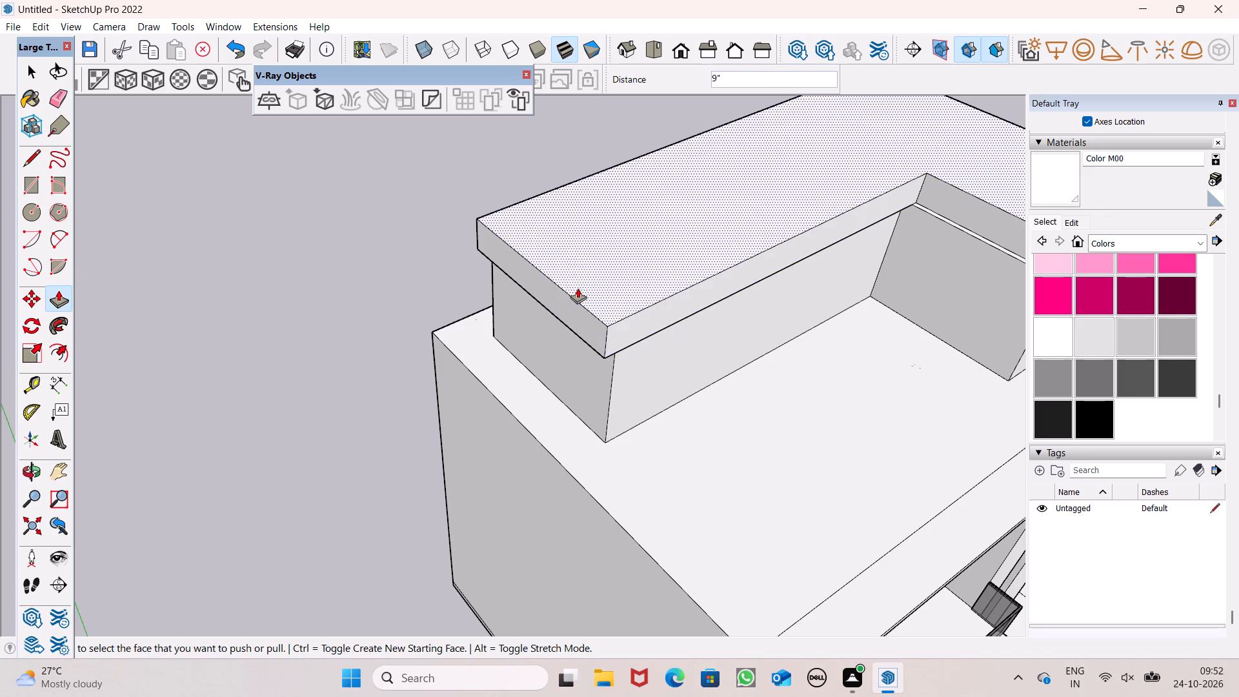
Pull the roof slab's side face on the projecting leg outward over the terrace to form an overhang.
scroll(572, 255, down, 6)
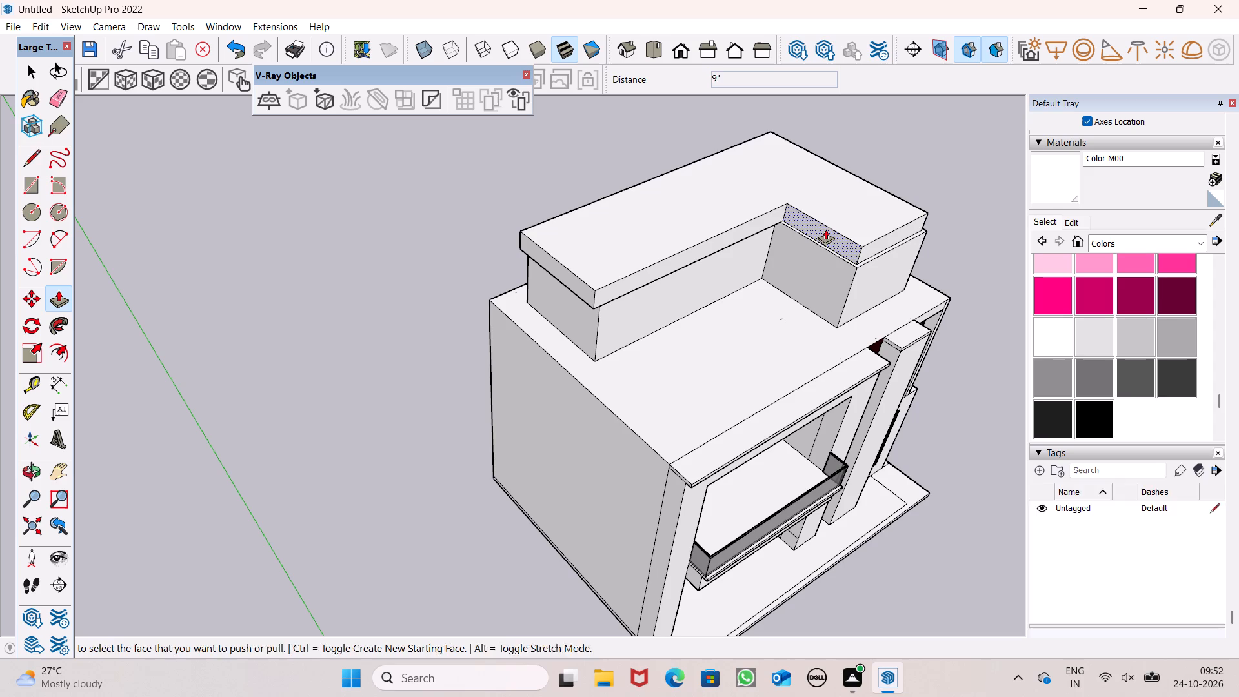
drag(825, 229, 817, 250)
Pull the front end face of the roof slab's projecting leg outward about 2' 4" to overhang the wall.
middle_drag(849, 262, 623, 13)
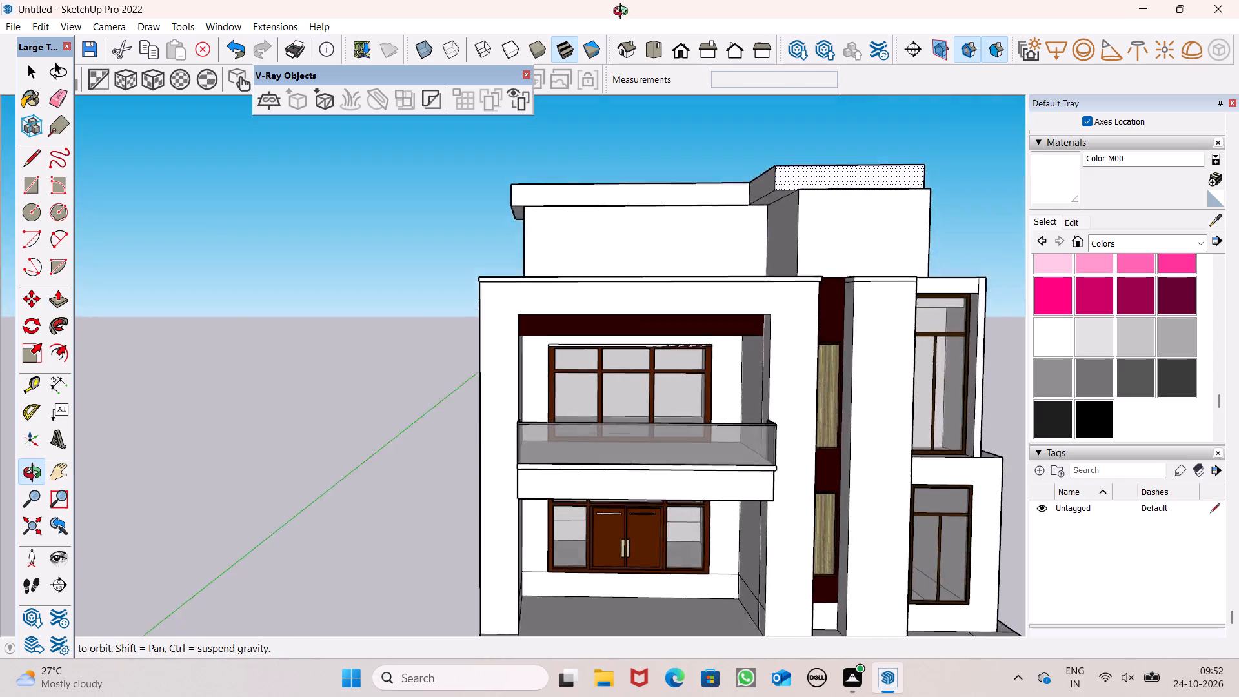
middle_drag(623, 13, 676, 0)
scroll(807, 208, up, 4)
drag(821, 167, 845, 177)
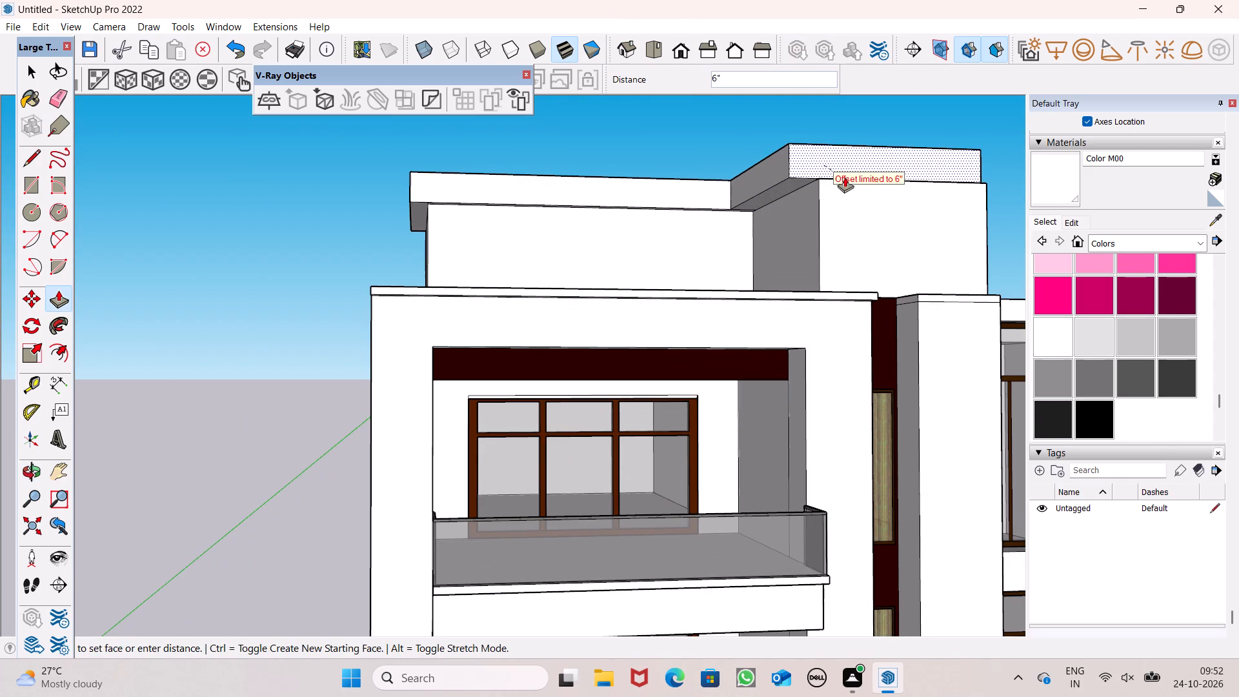
drag(845, 177, 855, 182)
drag(834, 160, 855, 165)
Pull the slab's long terrace-side face outward about 9 11/16".
scroll(849, 167, down, 4)
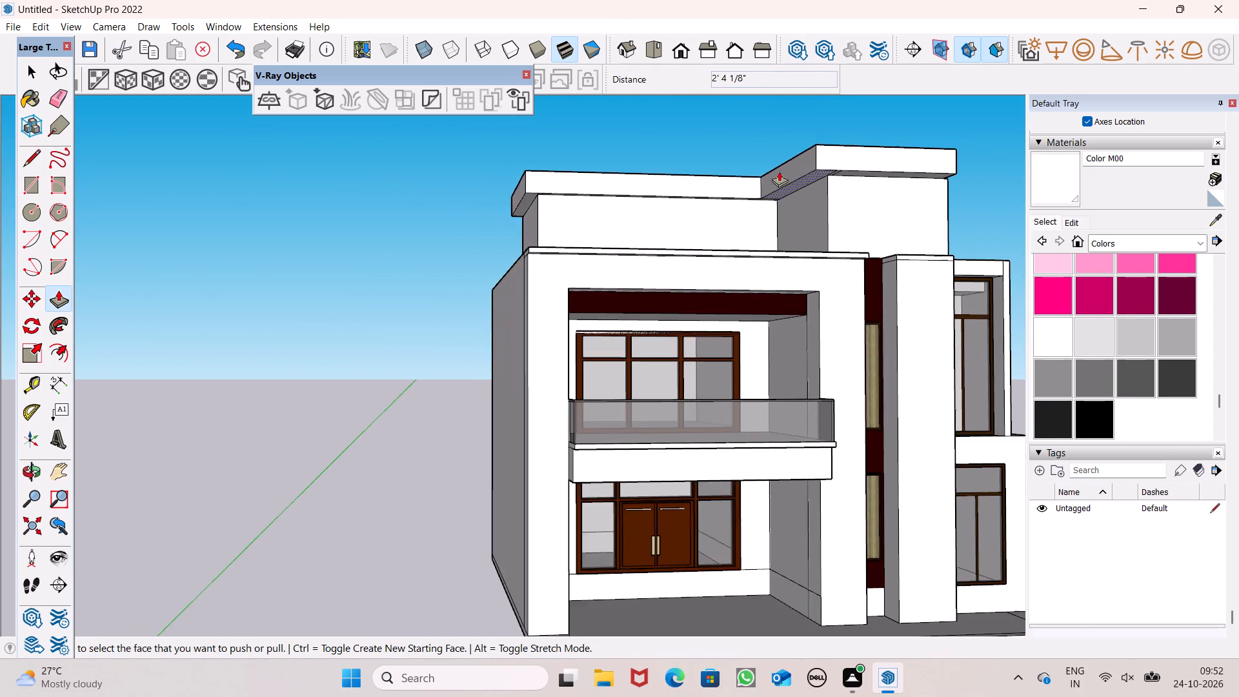
middle_drag(777, 154, 990, 123)
middle_drag(769, 192, 857, 295)
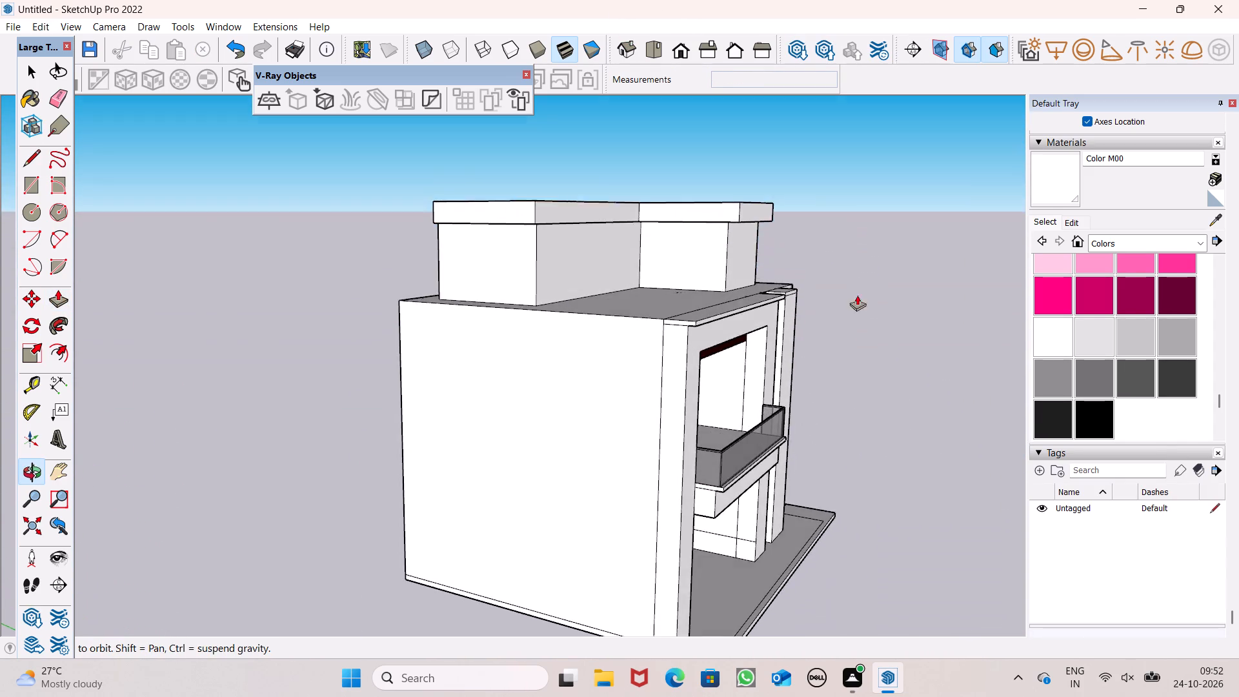
middle_drag(857, 295, 865, 295)
scroll(462, 211, up, 6)
drag(614, 214, 625, 216)
Pull the slab's long rear face outward to overhang the back wall.
middle_drag(609, 239, 702, 130)
scroll(666, 158, down, 3)
middle_drag(627, 190, 904, 369)
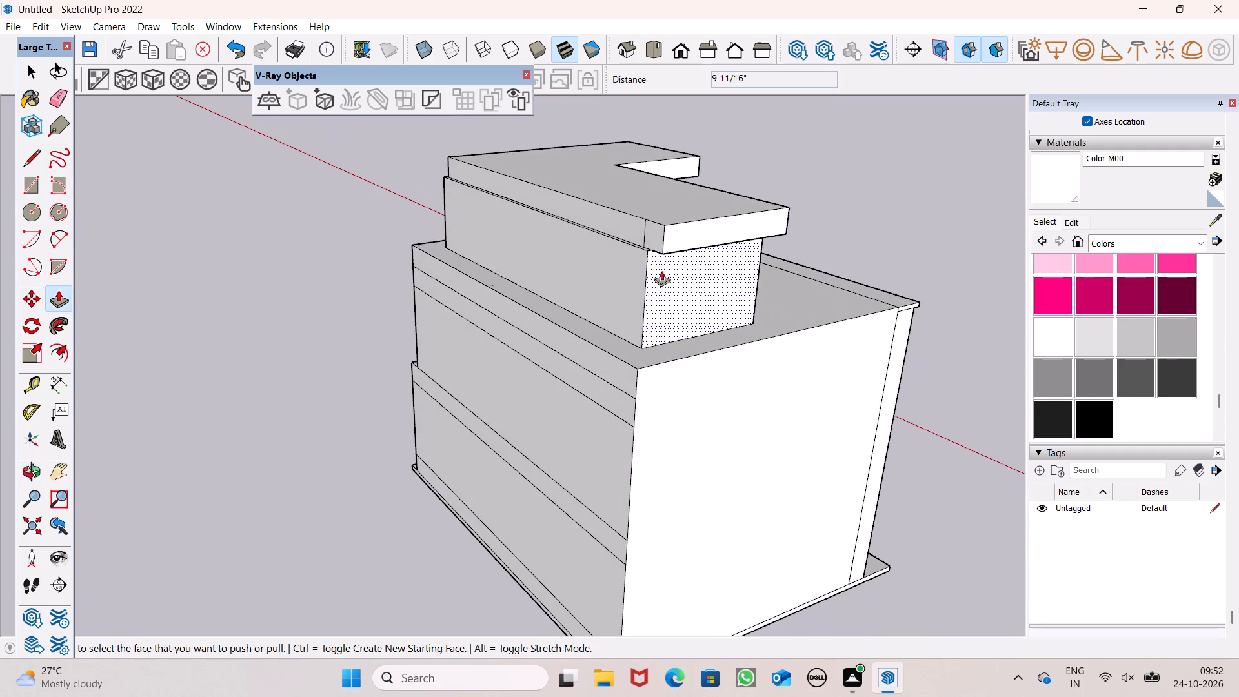
middle_drag(672, 290, 869, 363)
scroll(726, 270, up, 4)
drag(687, 229, 687, 237)
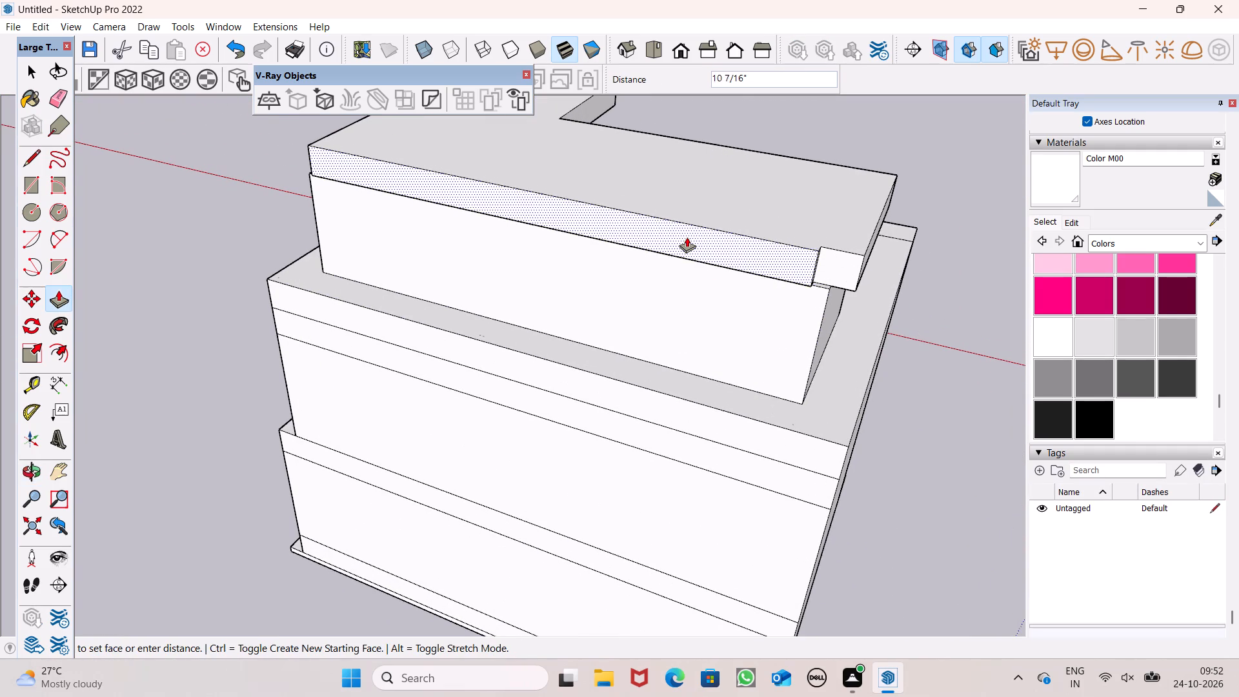
drag(687, 237, 686, 238)
Pull the small separate section at the end of the slab's rear face outward, level with the rest of that face.
drag(831, 263, 816, 268)
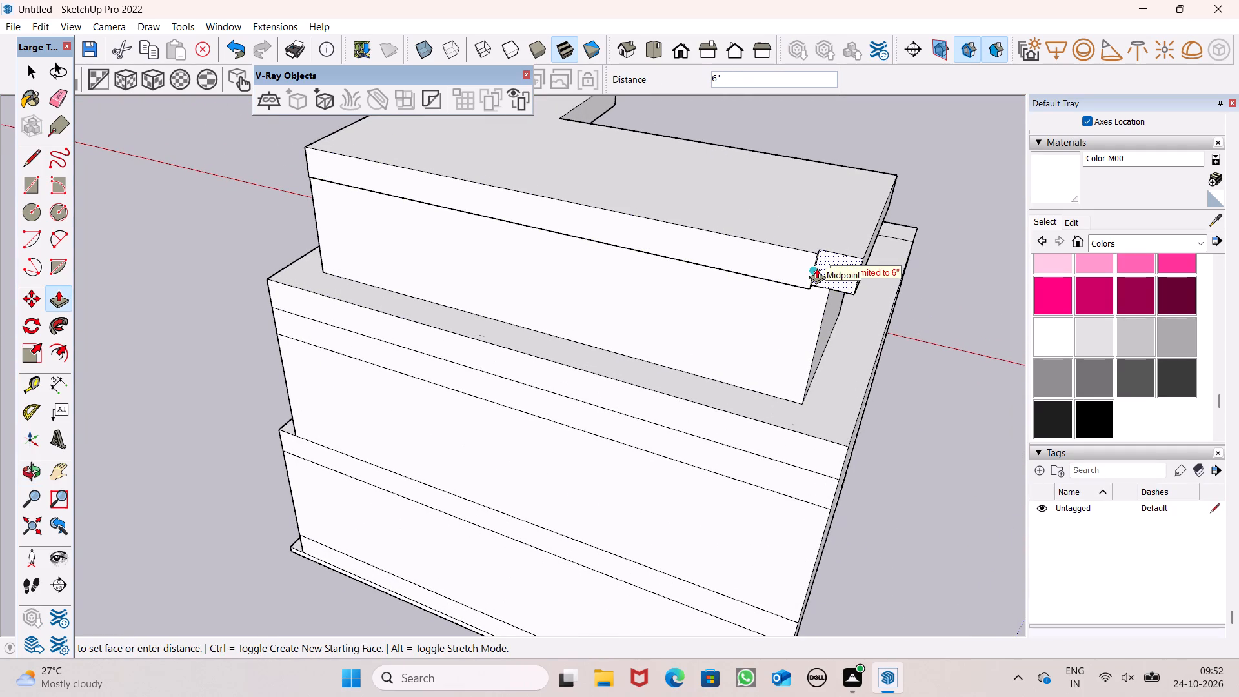
drag(816, 268, 814, 268)
drag(821, 267, 809, 271)
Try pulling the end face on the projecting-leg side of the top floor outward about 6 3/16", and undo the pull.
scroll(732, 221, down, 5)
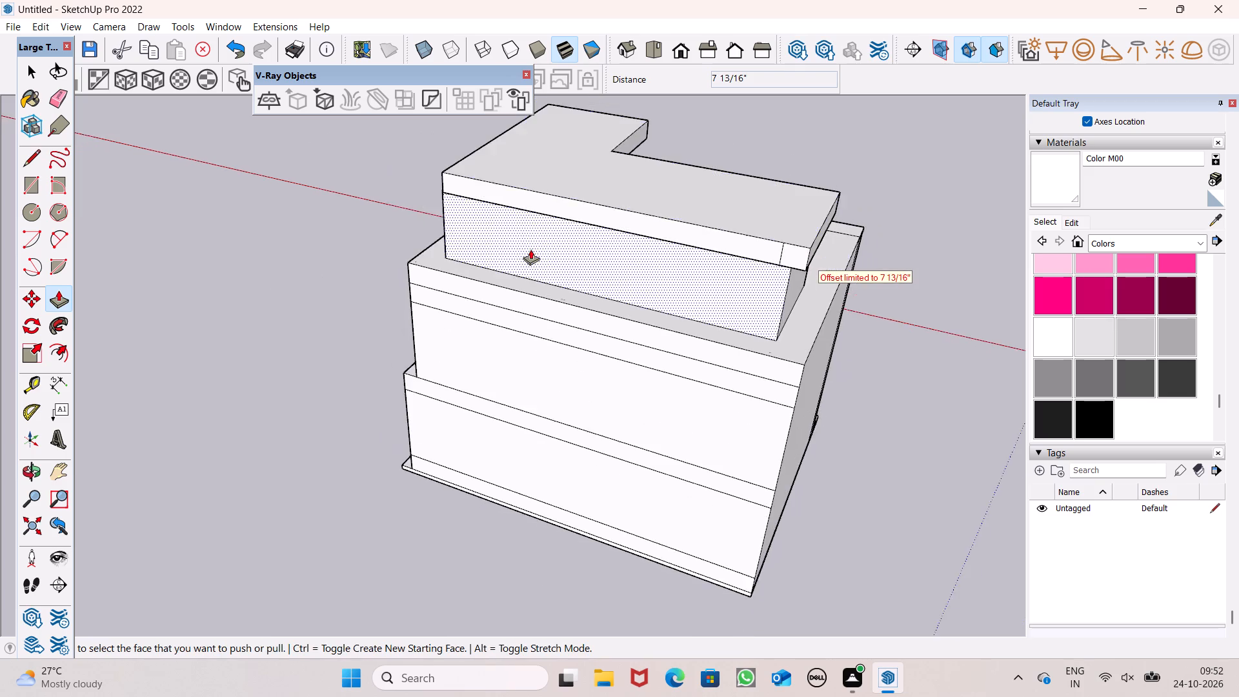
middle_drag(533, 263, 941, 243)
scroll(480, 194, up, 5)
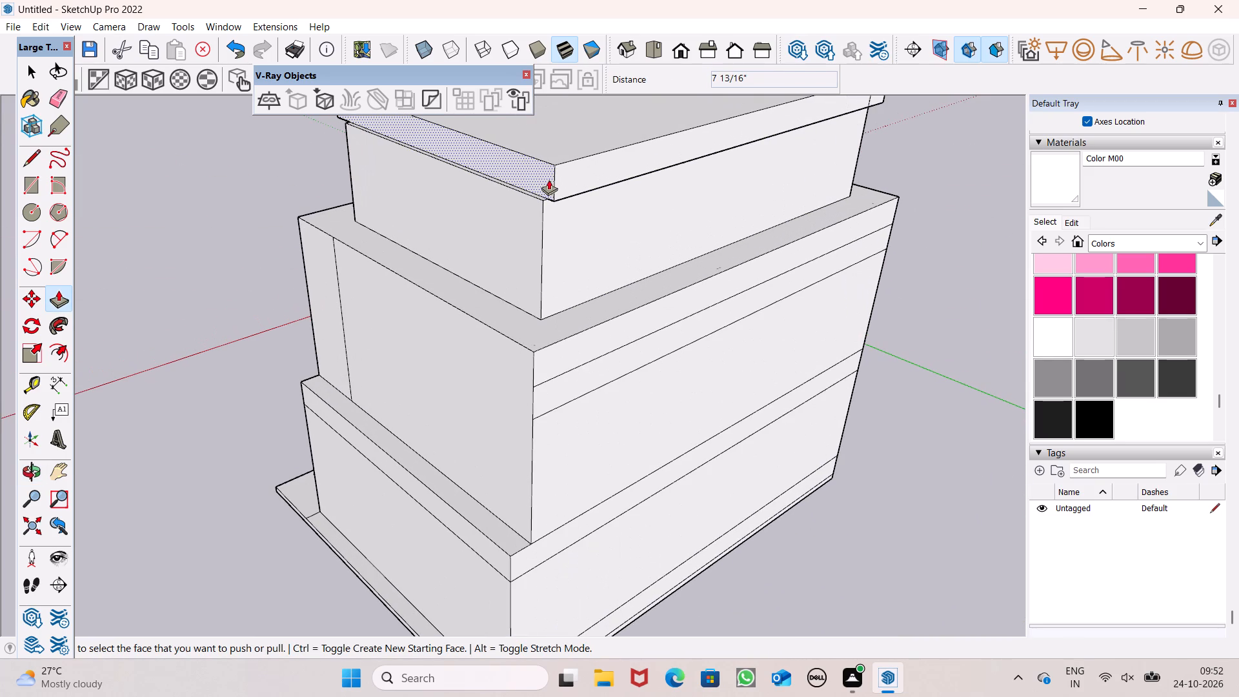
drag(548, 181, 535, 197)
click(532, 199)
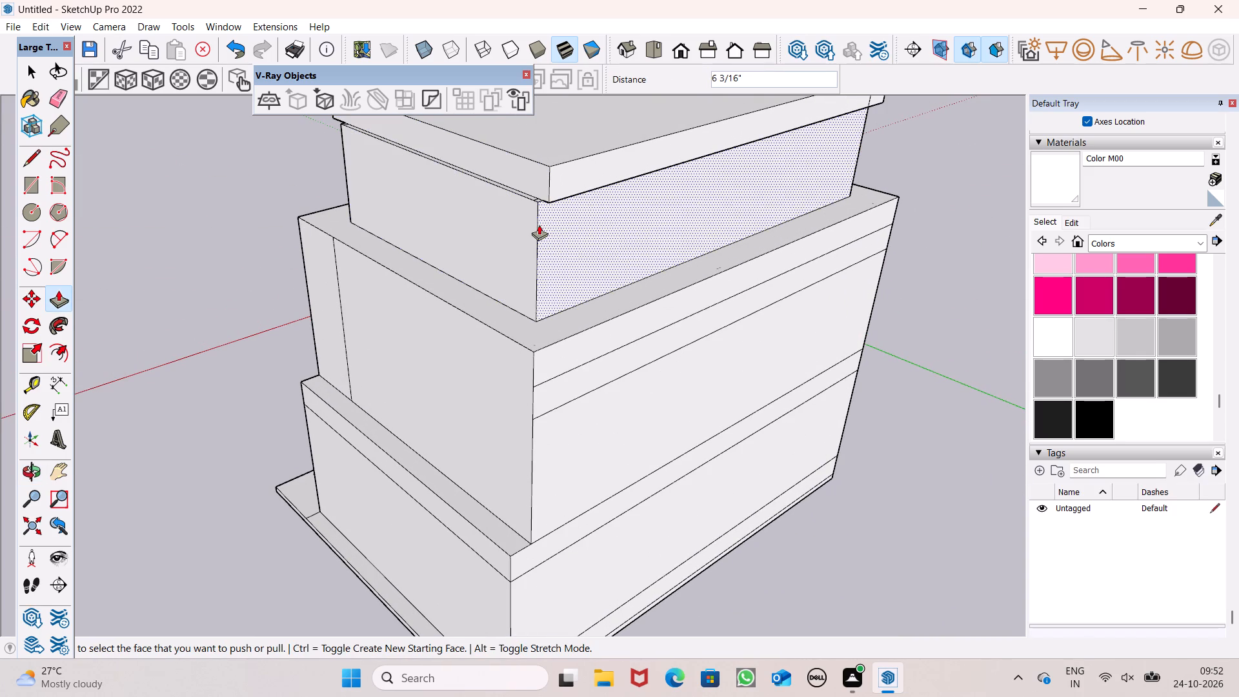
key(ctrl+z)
Pull the slab's end face on the projecting-leg side outward about 6 9/16" to overhang the wall.
middle_drag(571, 251, 599, 312)
drag(544, 253, 536, 259)
click(536, 259)
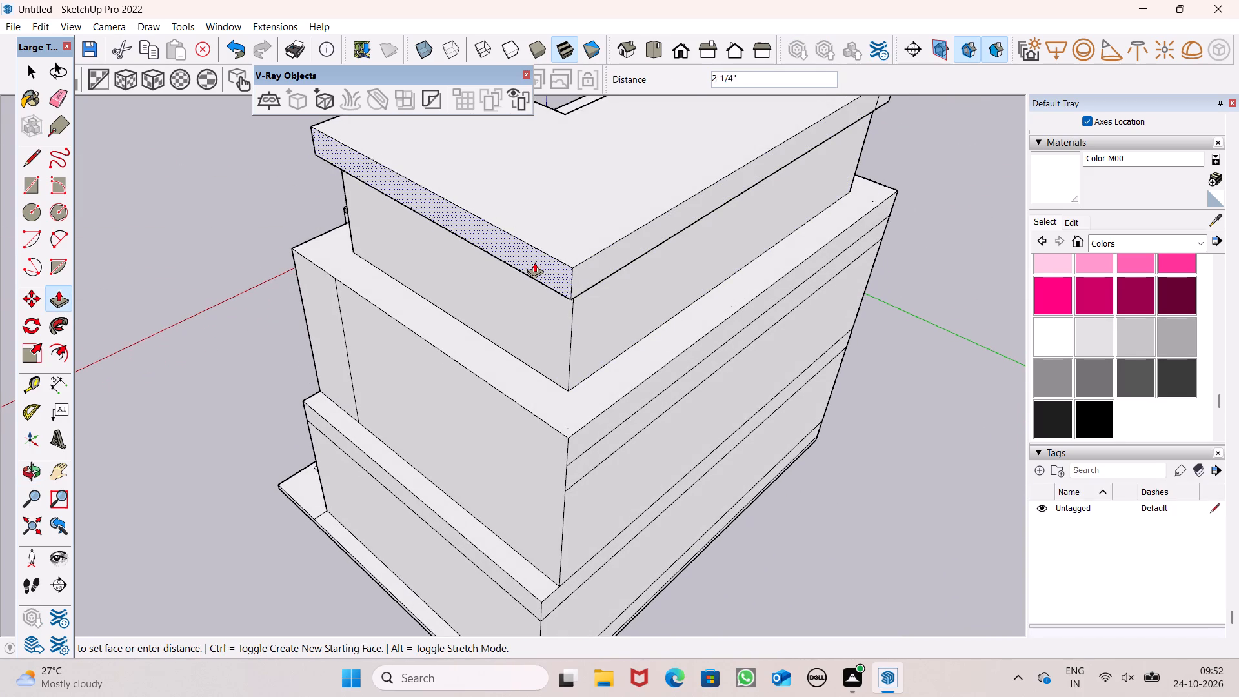
click(540, 278)
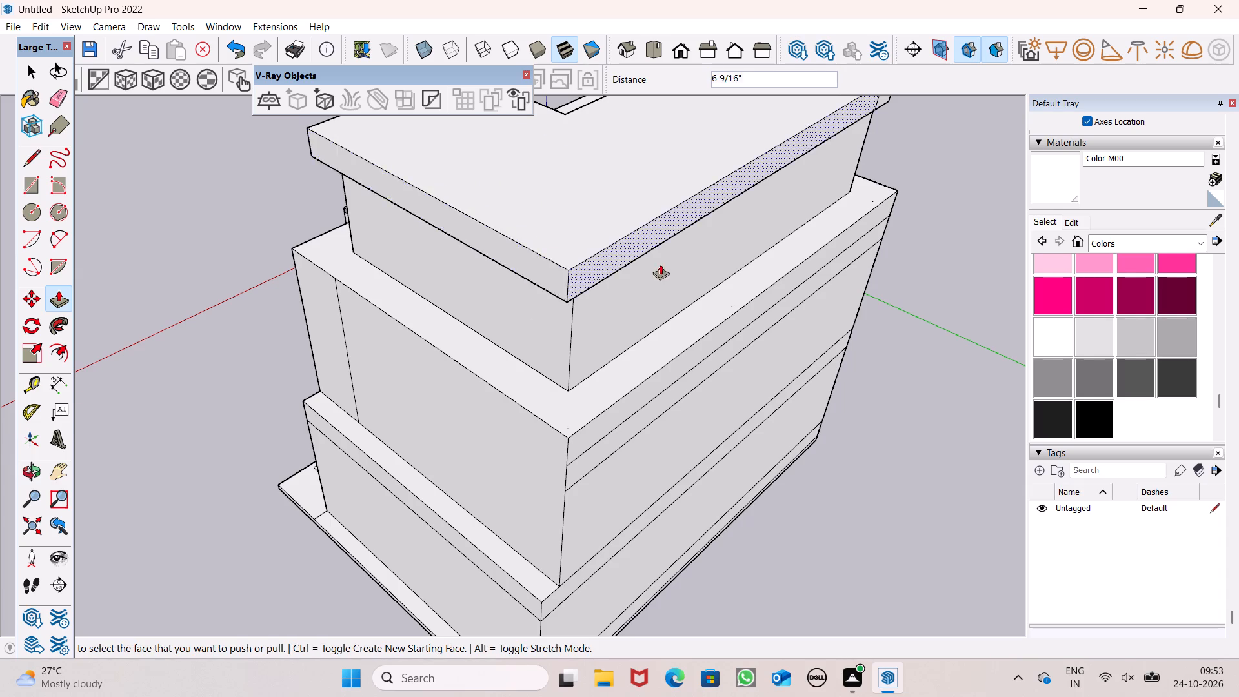
Push/Pull the slab's L-shaped top face to form a thin separate band around its upper edge.
scroll(660, 265, down, 5)
middle_drag(685, 301, 62, 270)
scroll(680, 216, down, 4)
middle_drag(752, 259, 579, 263)
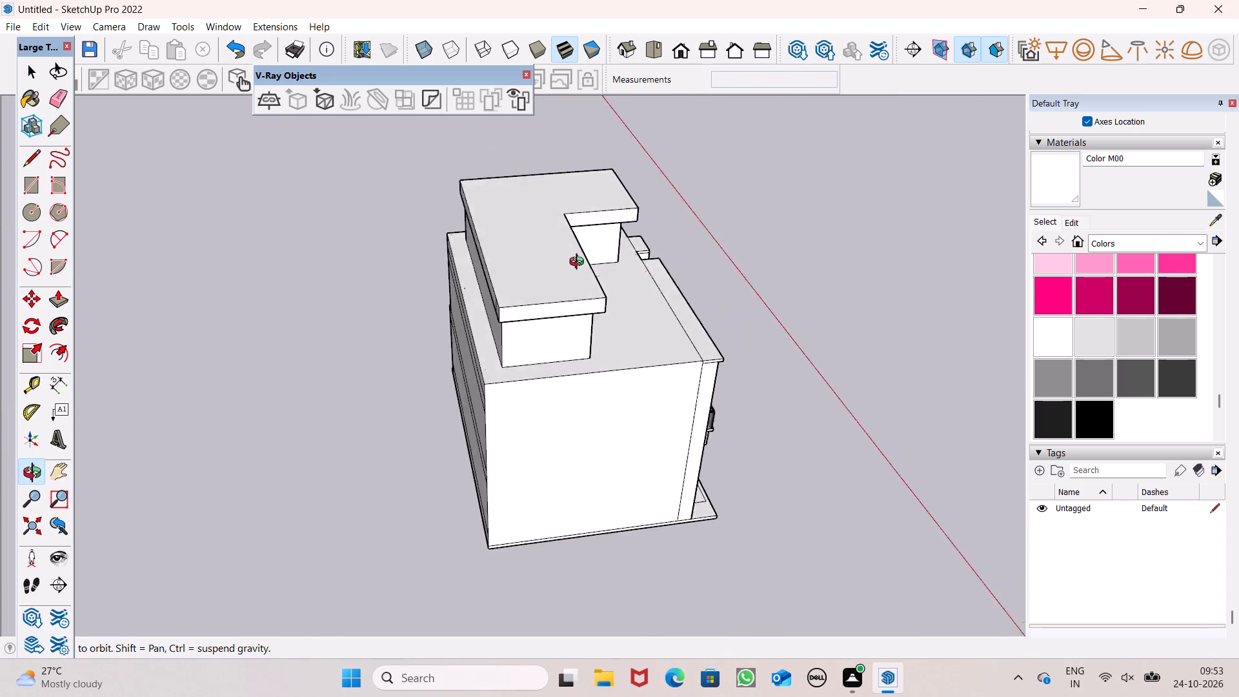
middle_drag(579, 263, 383, 194)
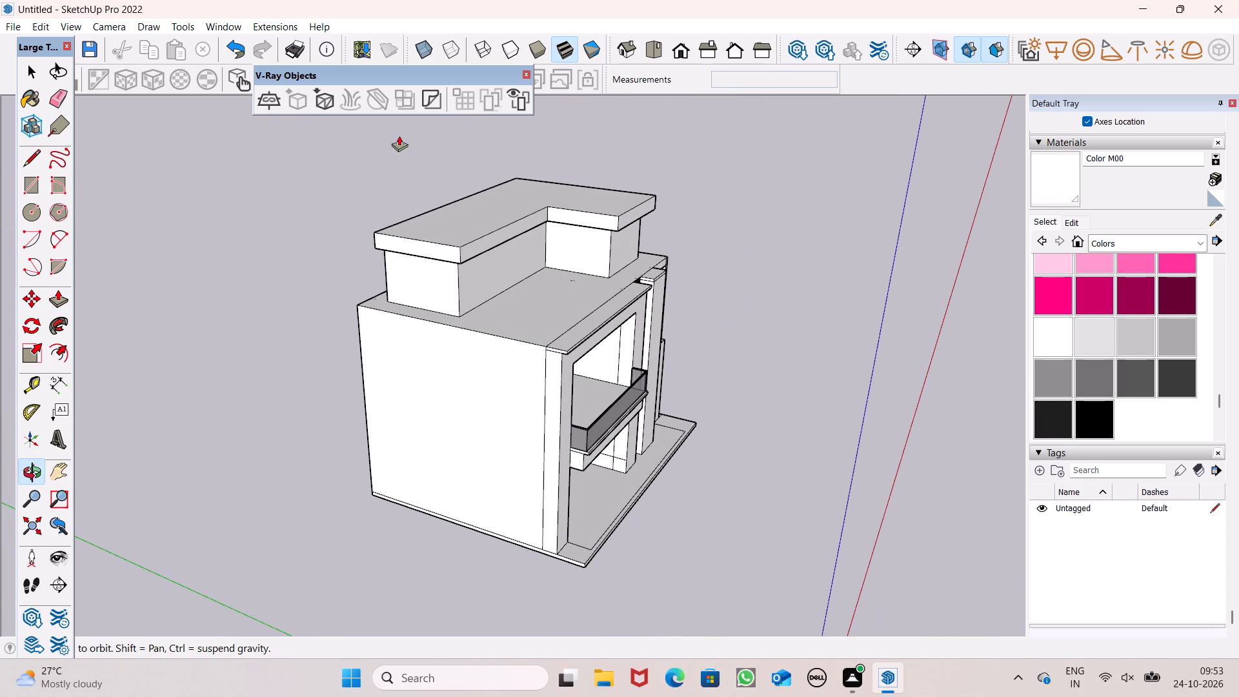
scroll(516, 185, down, 4)
key(space)
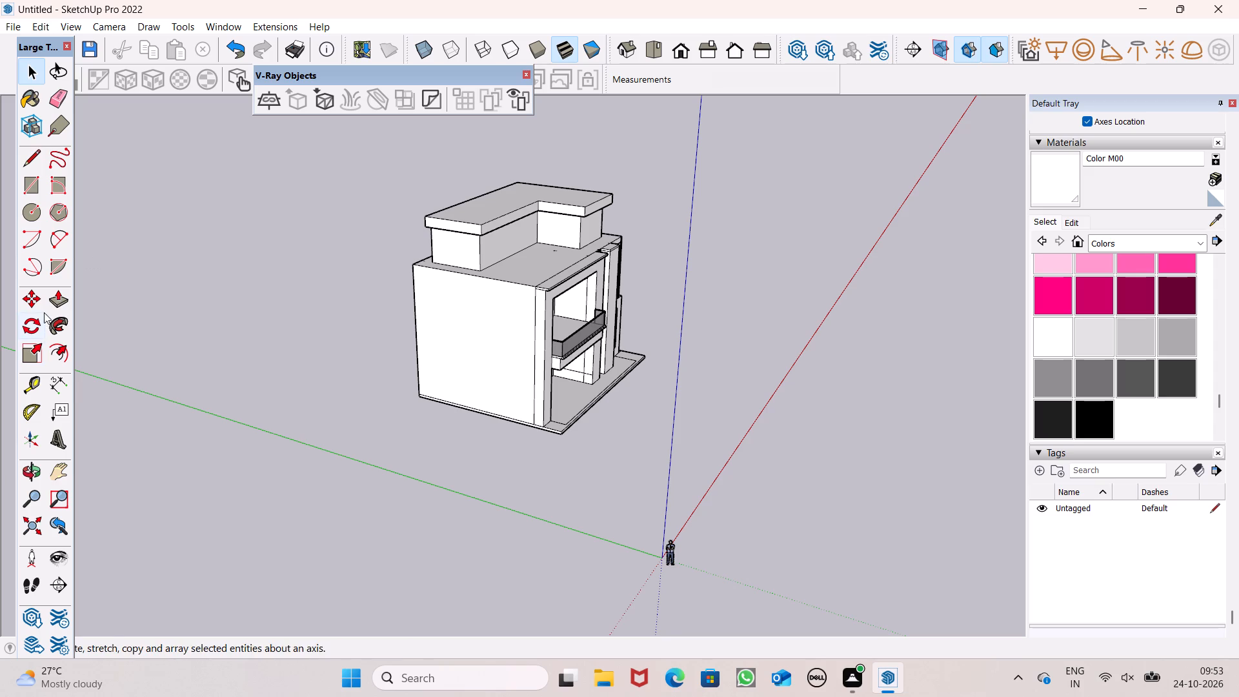
click(55, 296)
scroll(553, 170, down, 2)
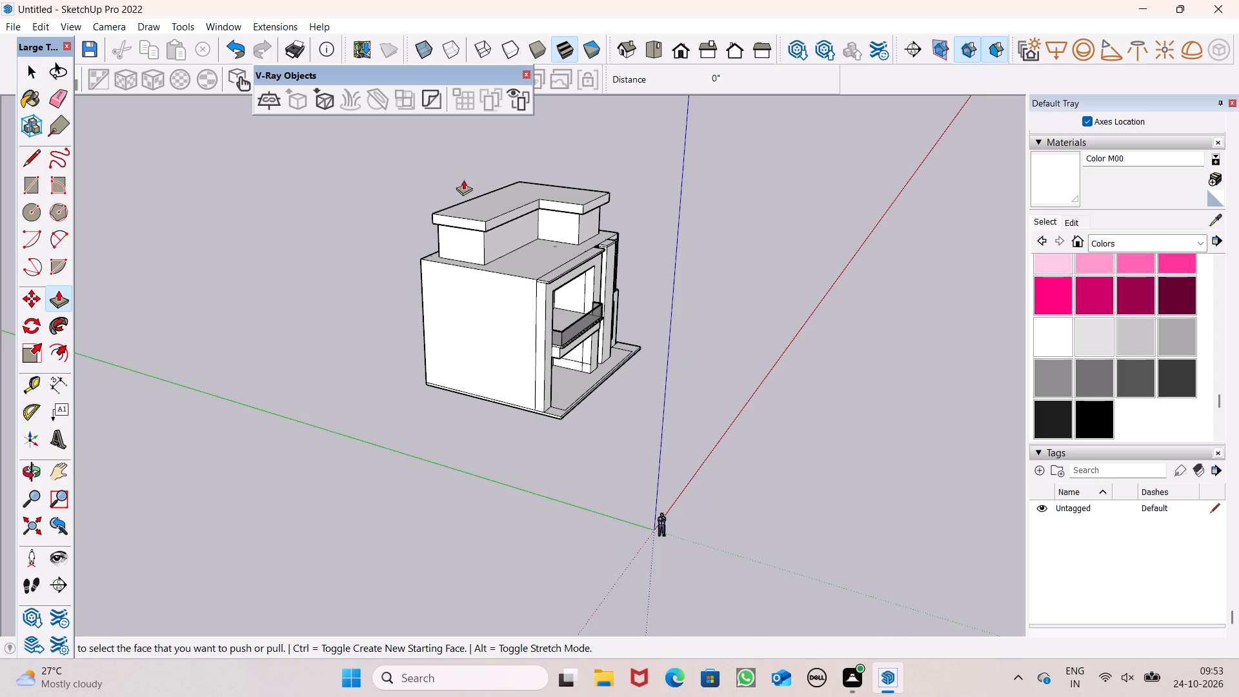
scroll(463, 179, up, 6)
scroll(486, 241, up, 6)
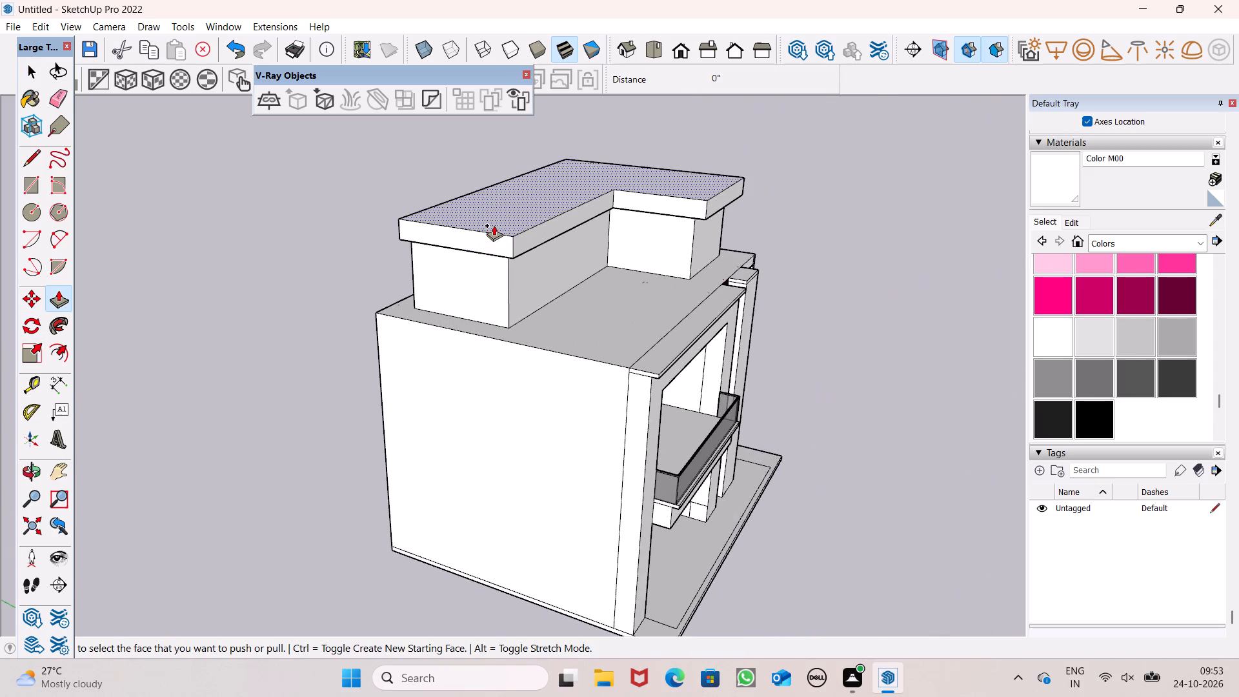
scroll(494, 225, up, 4)
drag(494, 225, 497, 232)
double_click(497, 232)
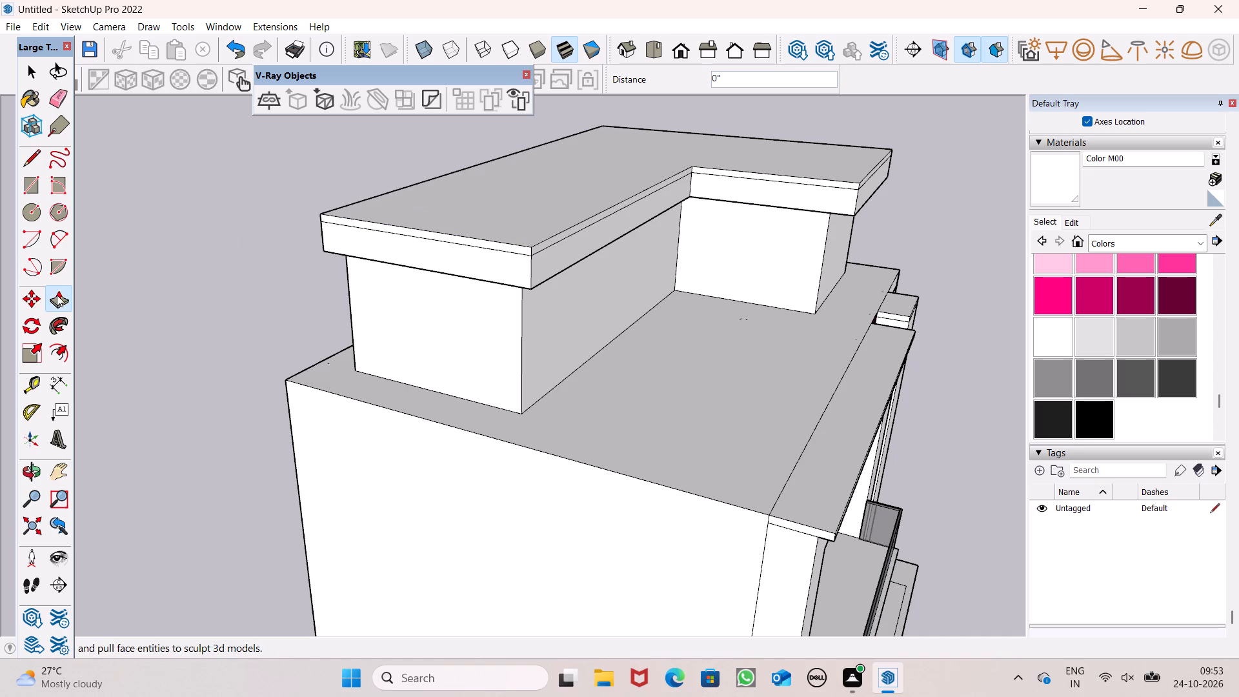
Pull the thin band outward about 3" at the narrow end, about 6 1/4" on the terrace side, and along the projecting leg's inner side.
click(55, 295)
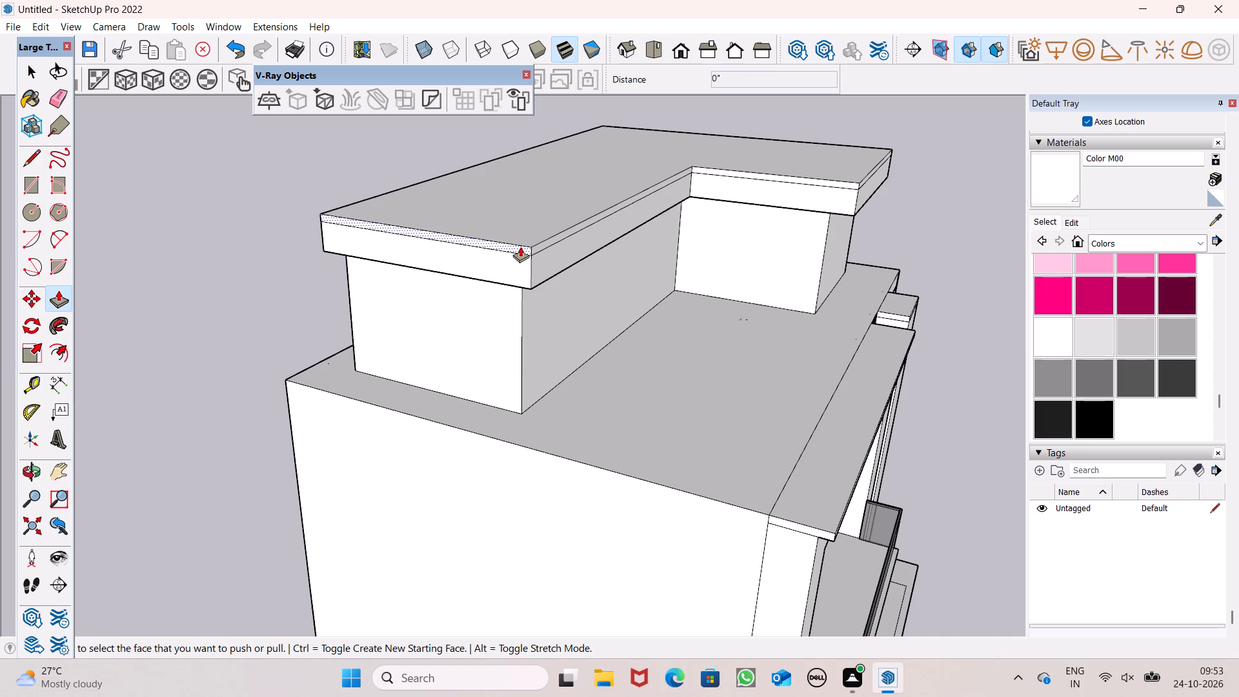
scroll(520, 247, up, 4)
drag(529, 251, 523, 256)
triple_click(523, 256)
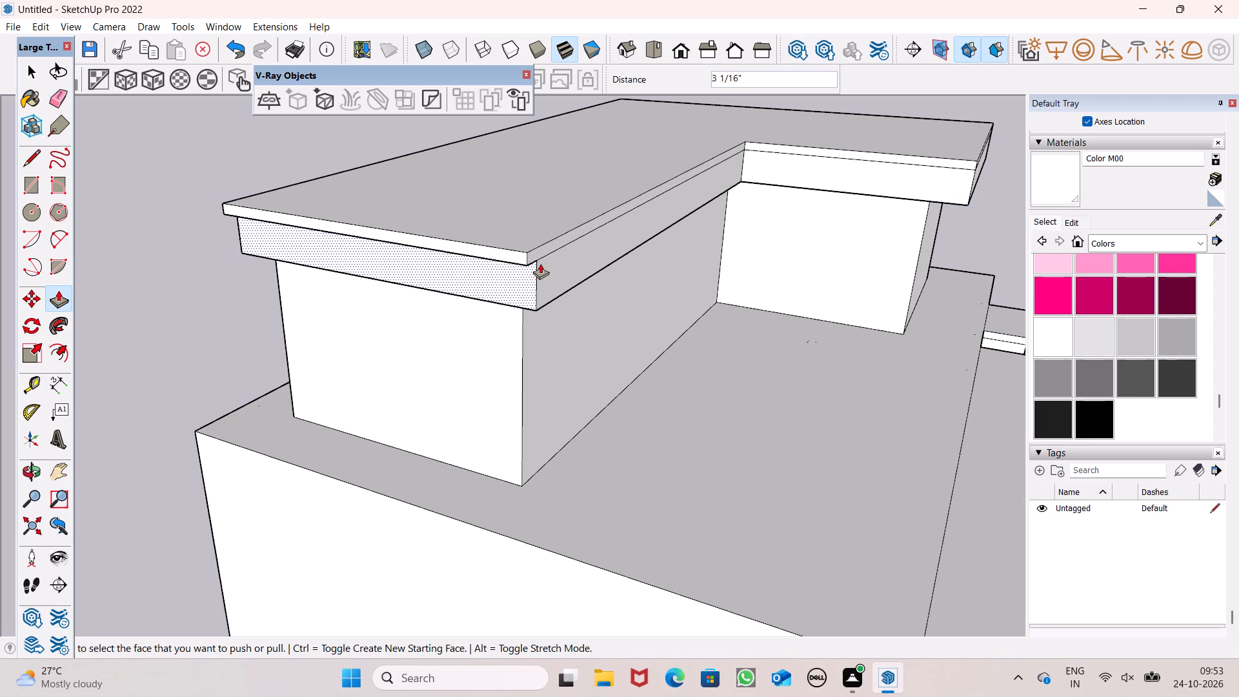
drag(546, 249, 557, 252)
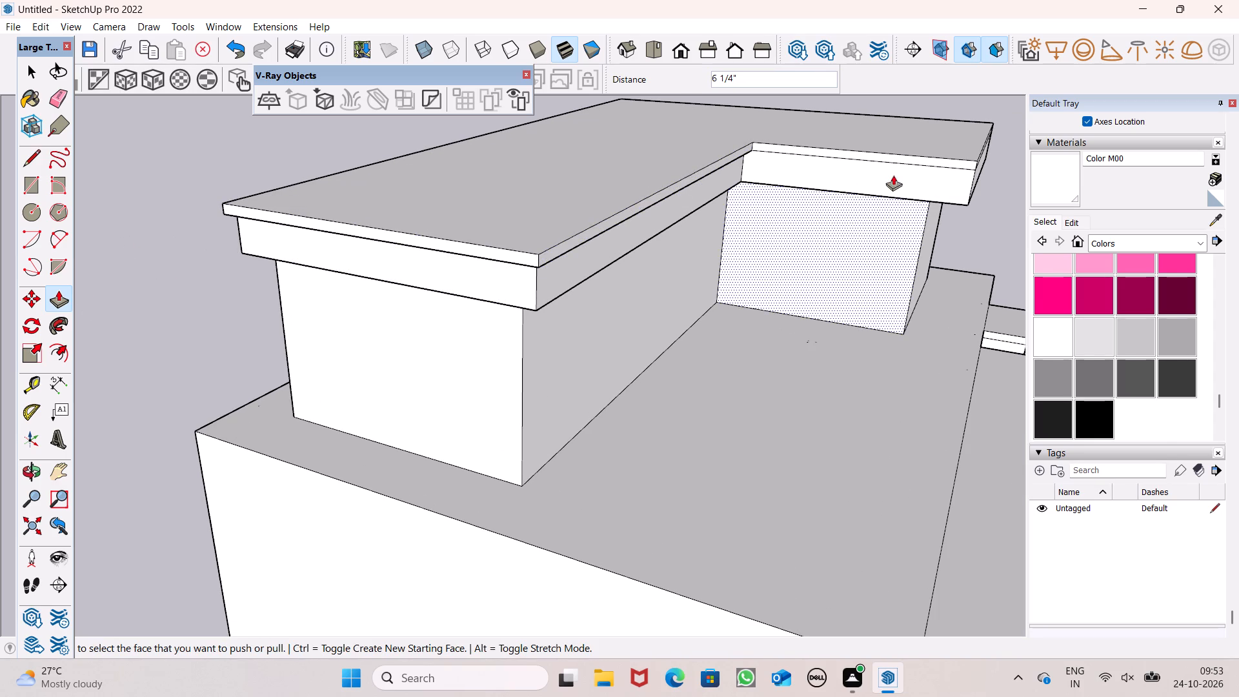
click(901, 159)
Pull the thin band's front end face on the projecting leg outward, and push it back about 8 3/4" to set its overhang.
scroll(801, 147, down, 3)
middle_drag(859, 161, 514, 139)
click(753, 202)
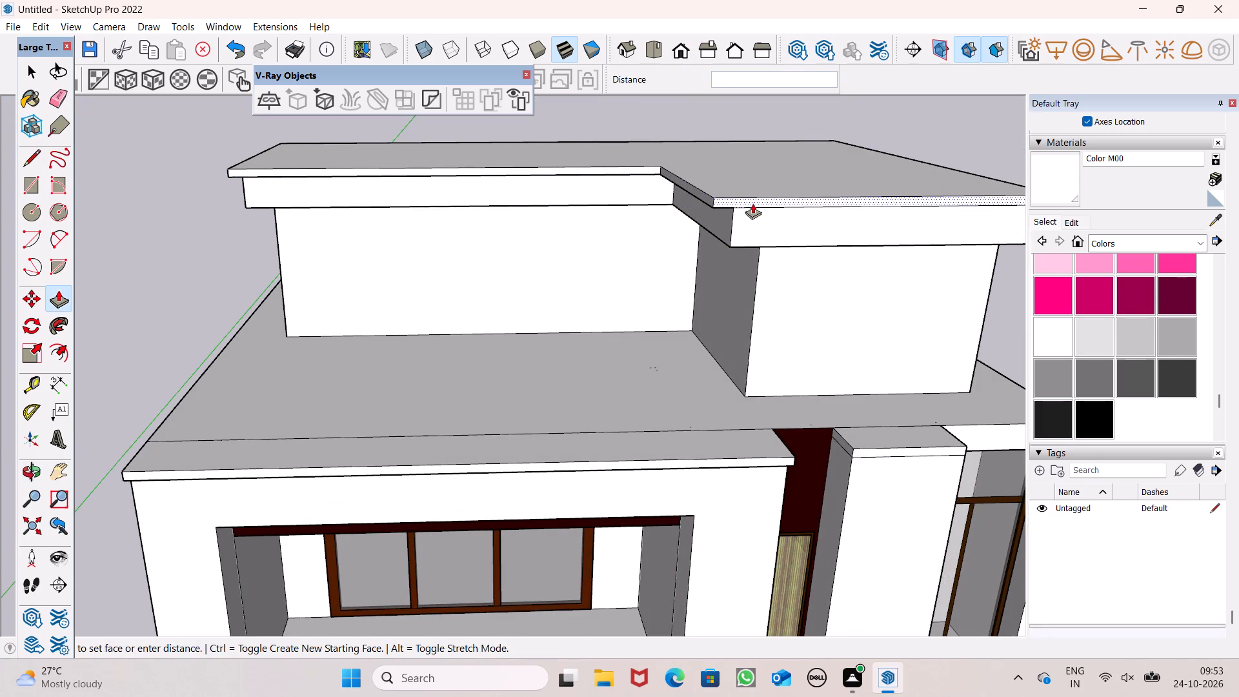
scroll(691, 165, down, 4)
middle_drag(689, 189, 904, 46)
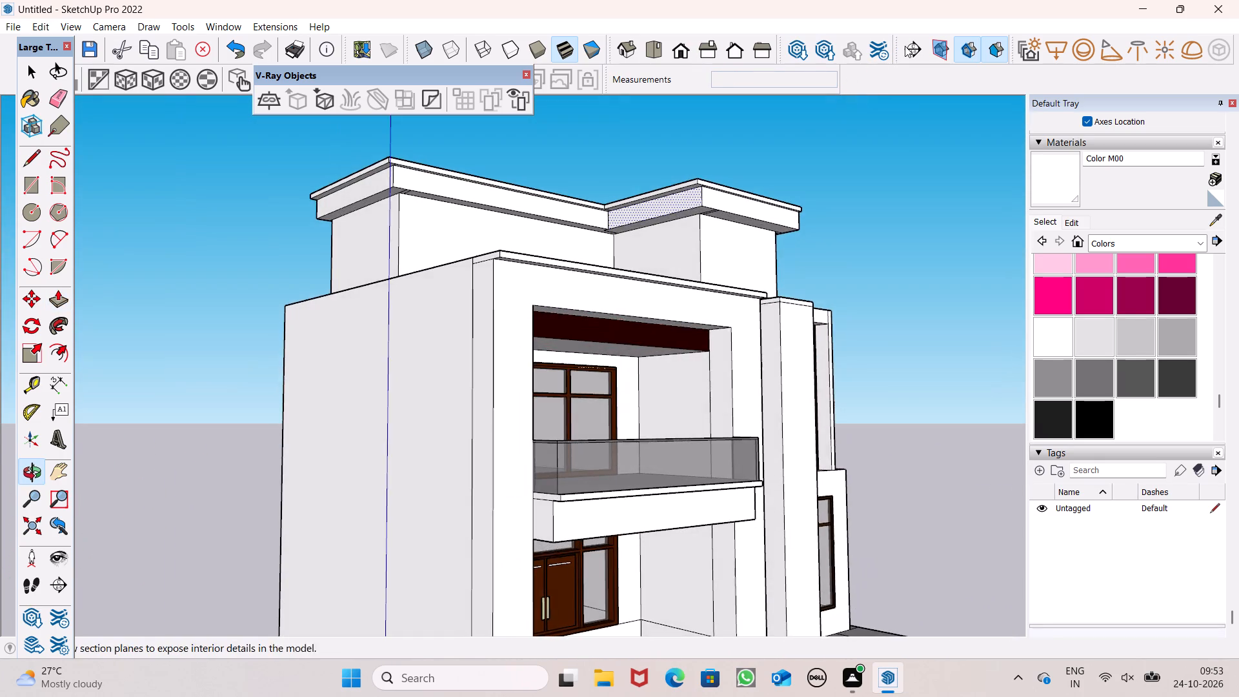
scroll(787, 134, up, 6)
scroll(668, 198, up, 6)
drag(657, 197, 670, 200)
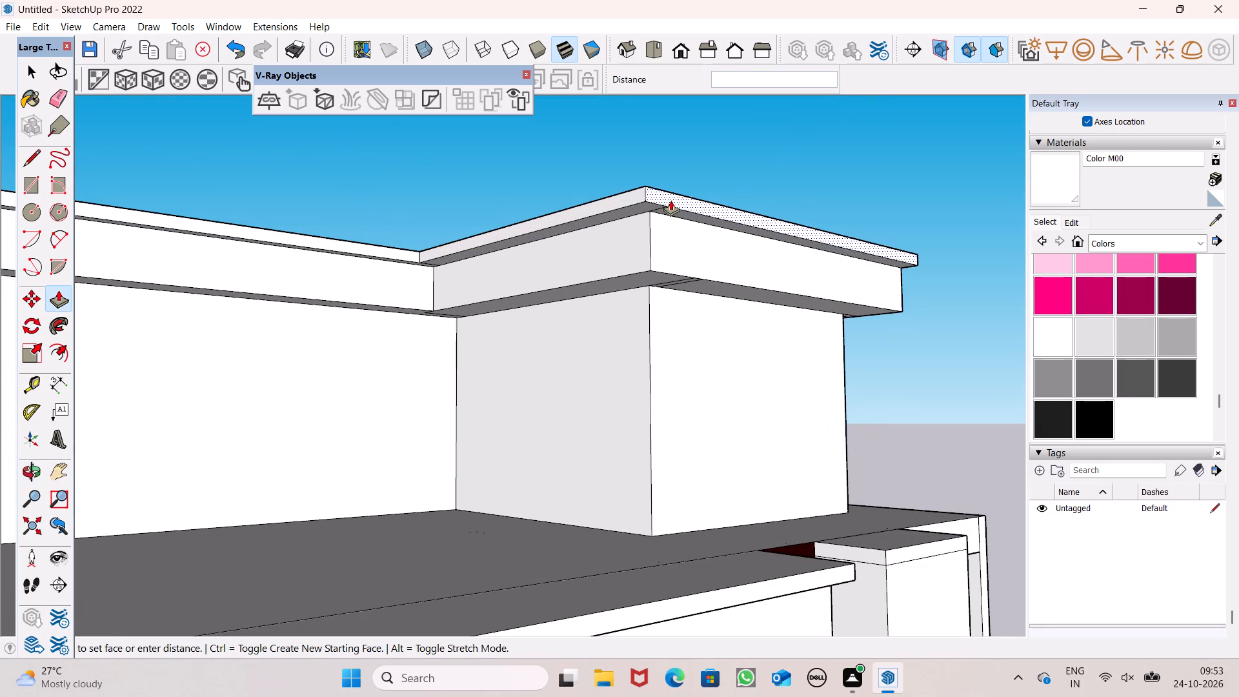
drag(670, 200, 672, 201)
click(672, 201)
drag(672, 201, 660, 207)
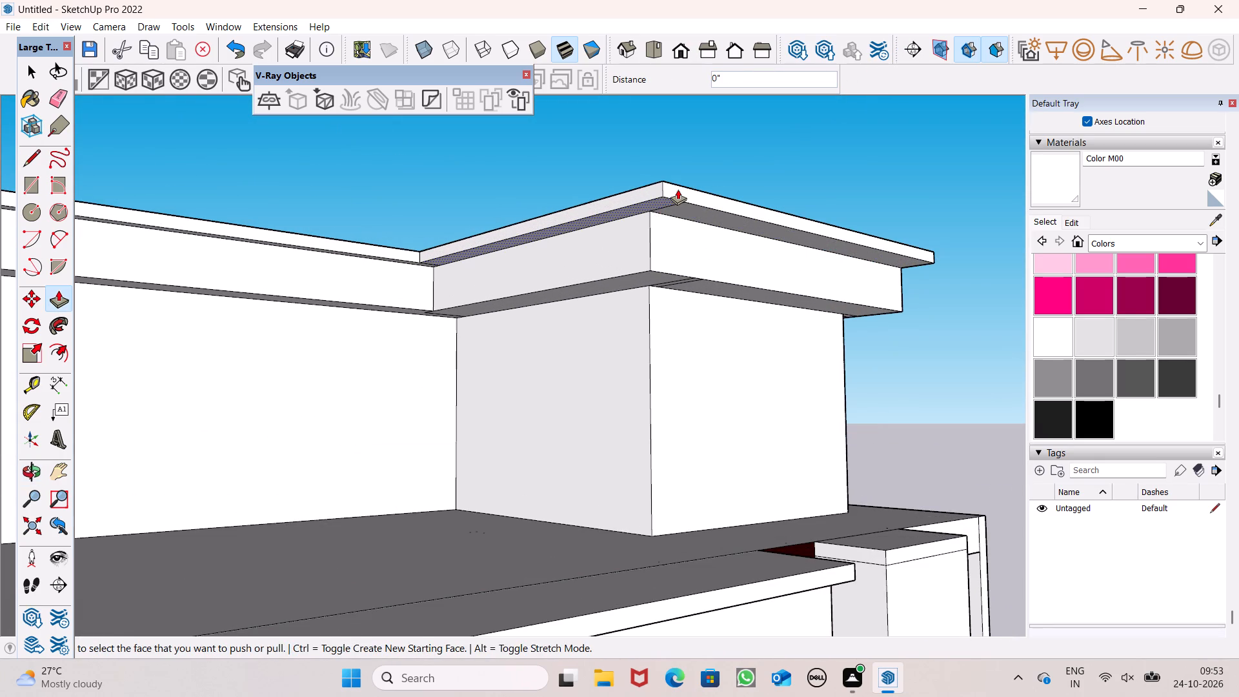
drag(678, 189, 664, 203)
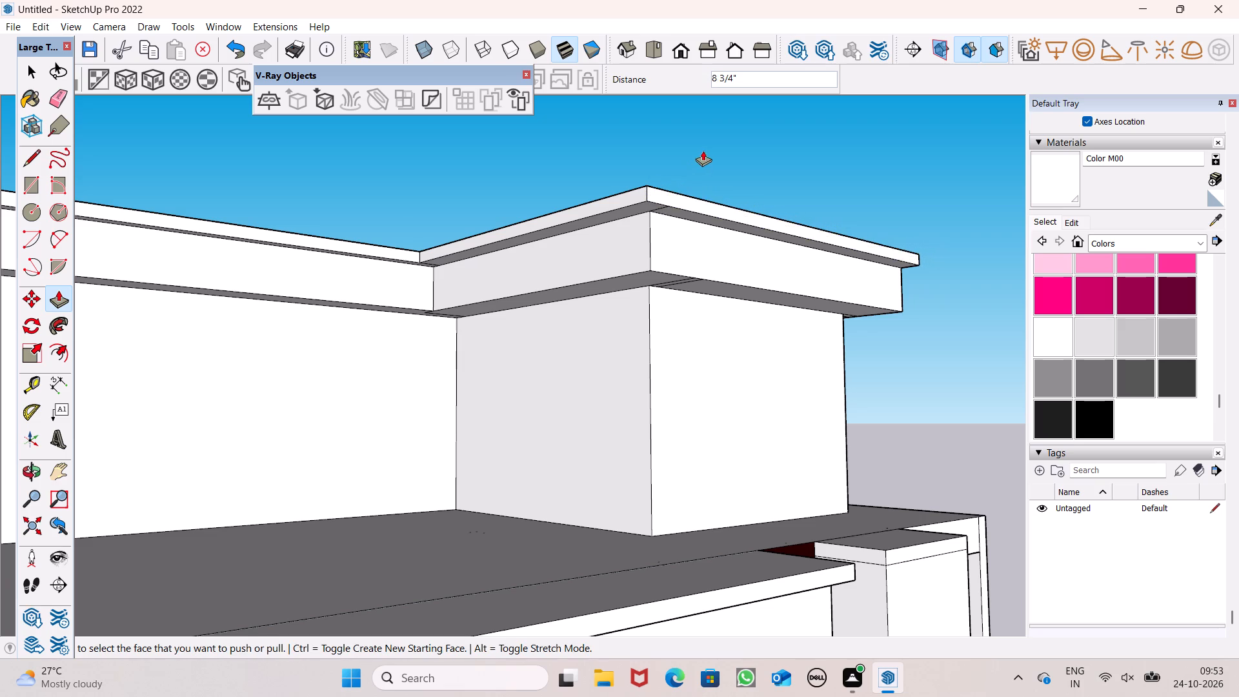
Push the thin band's inner side face on the projecting leg back to reduce its overhang at the inside corner.
scroll(704, 152, down, 5)
middle_drag(712, 176, 527, 117)
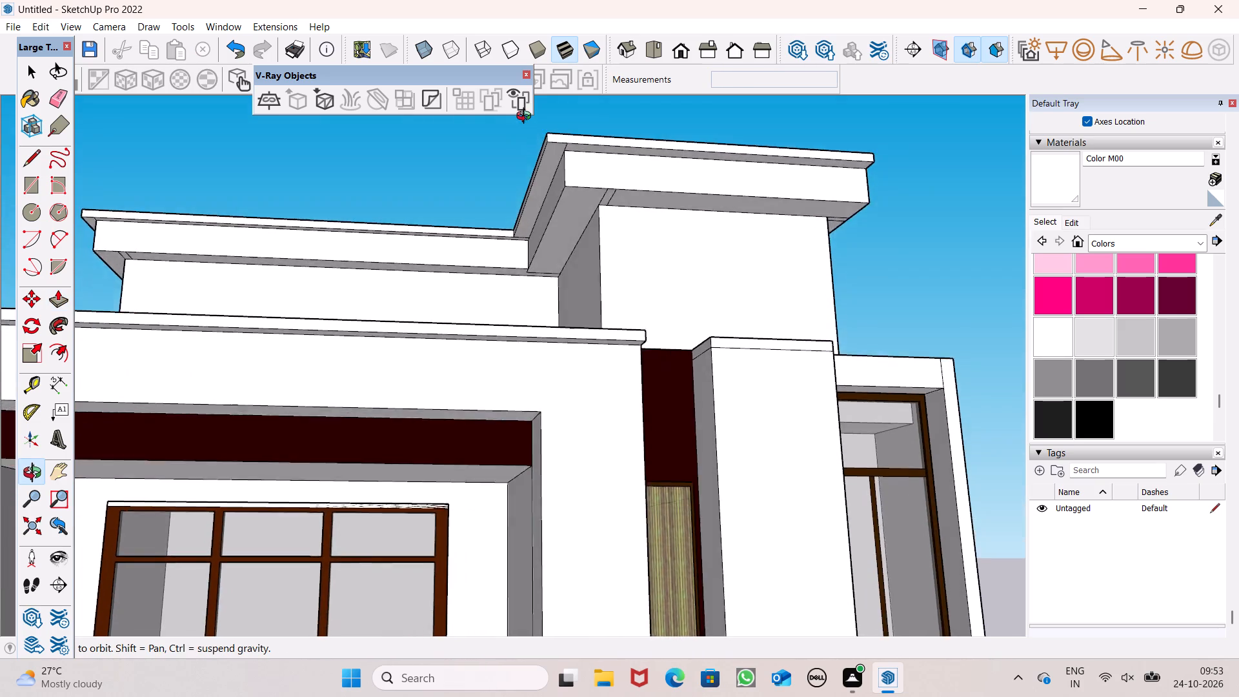
middle_drag(527, 117, 758, 106)
scroll(498, 202, up, 12)
middle_click(494, 227)
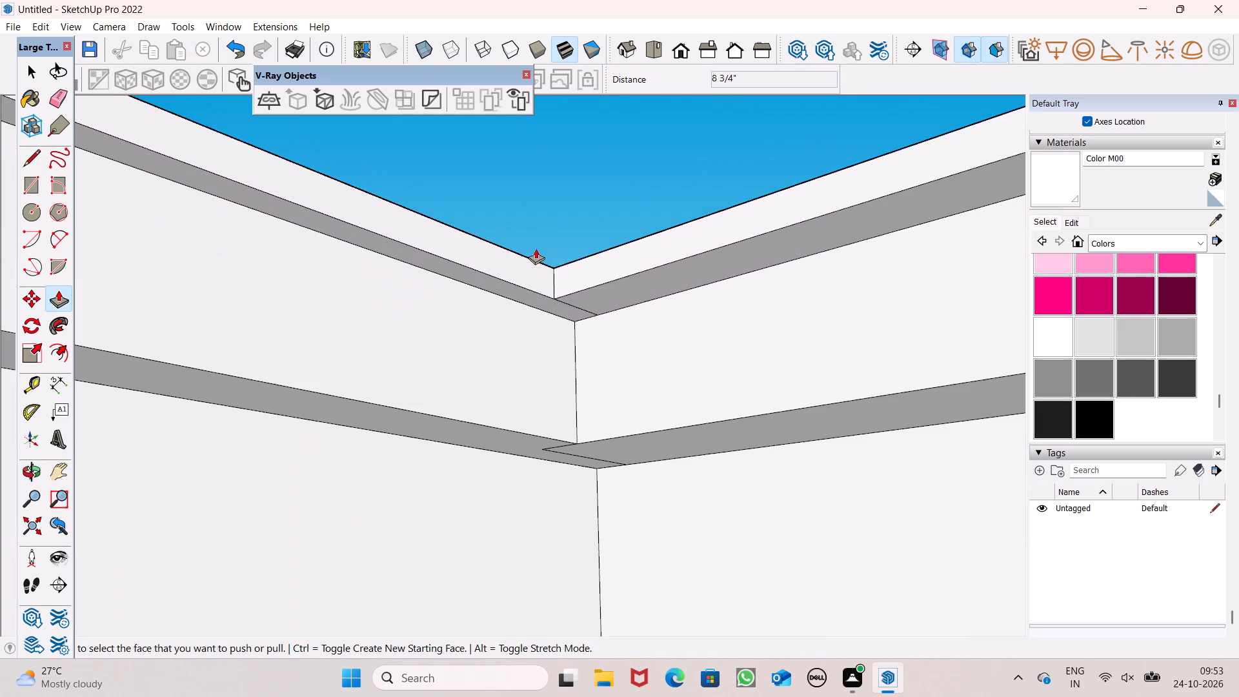
drag(592, 267, 602, 275)
click(602, 275)
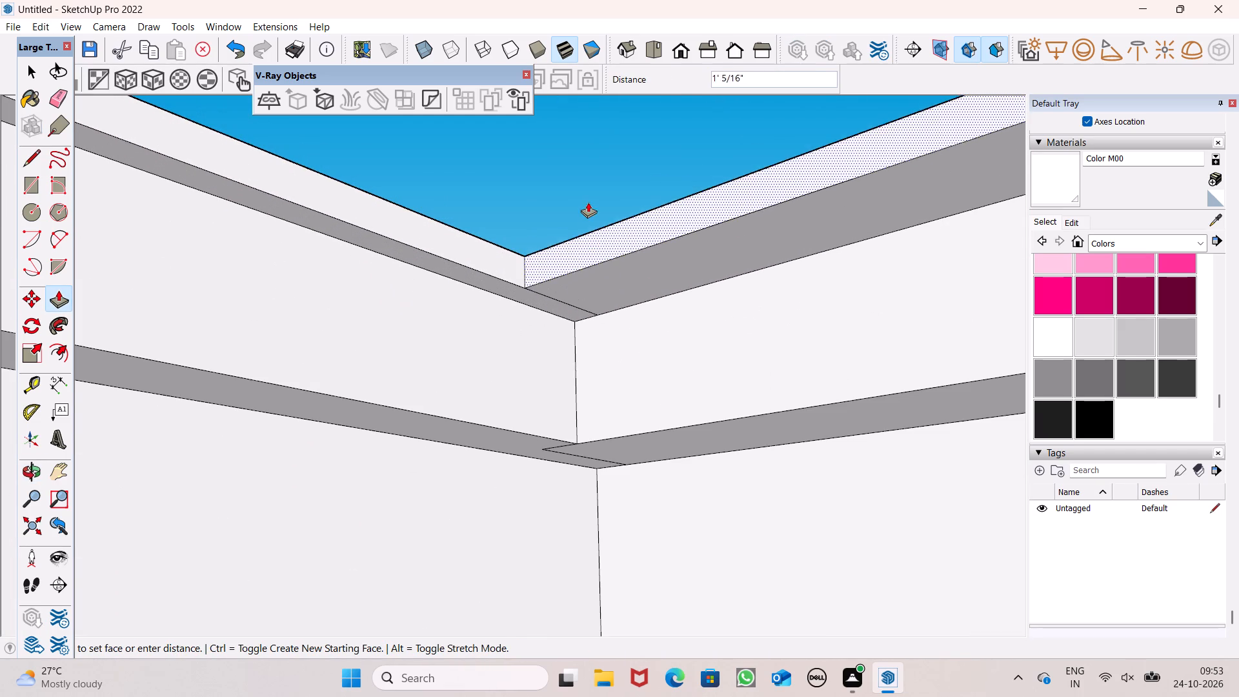
click(618, 256)
Erase the two stray edges on the roof slab's underside at the corner between the narrow end and the terrace side.
scroll(564, 210, down, 3)
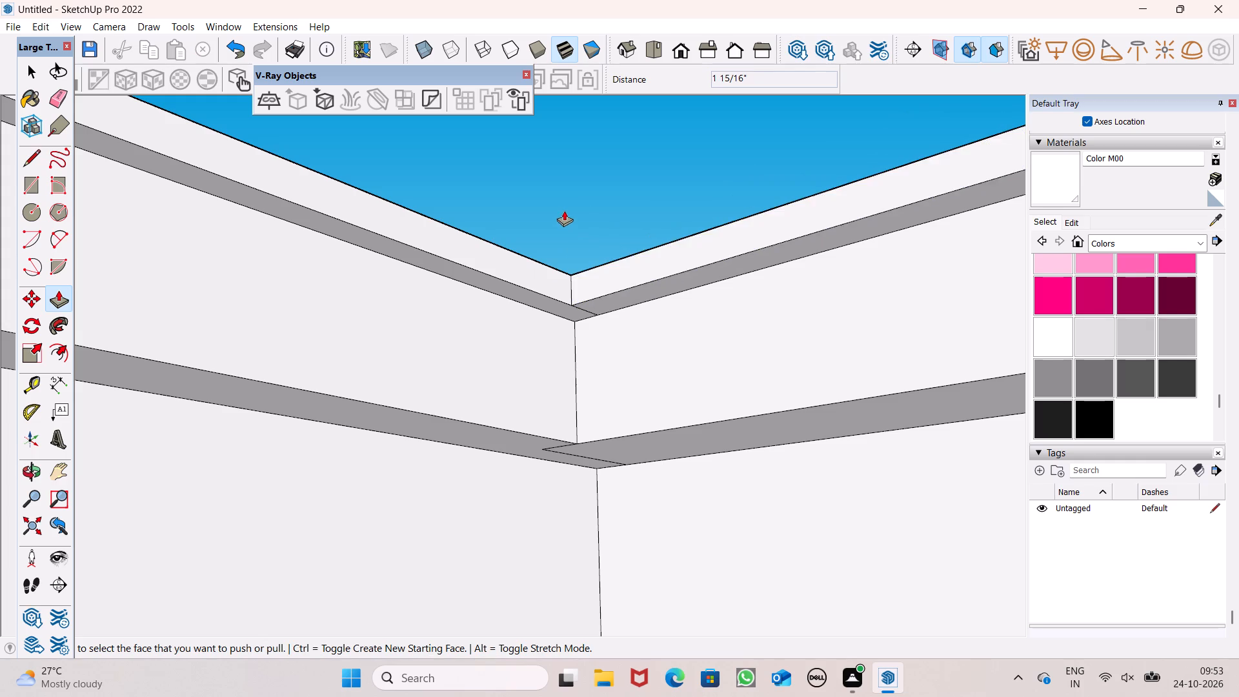
scroll(564, 210, down, 11)
middle_drag(557, 231, 517, 398)
scroll(520, 287, down, 13)
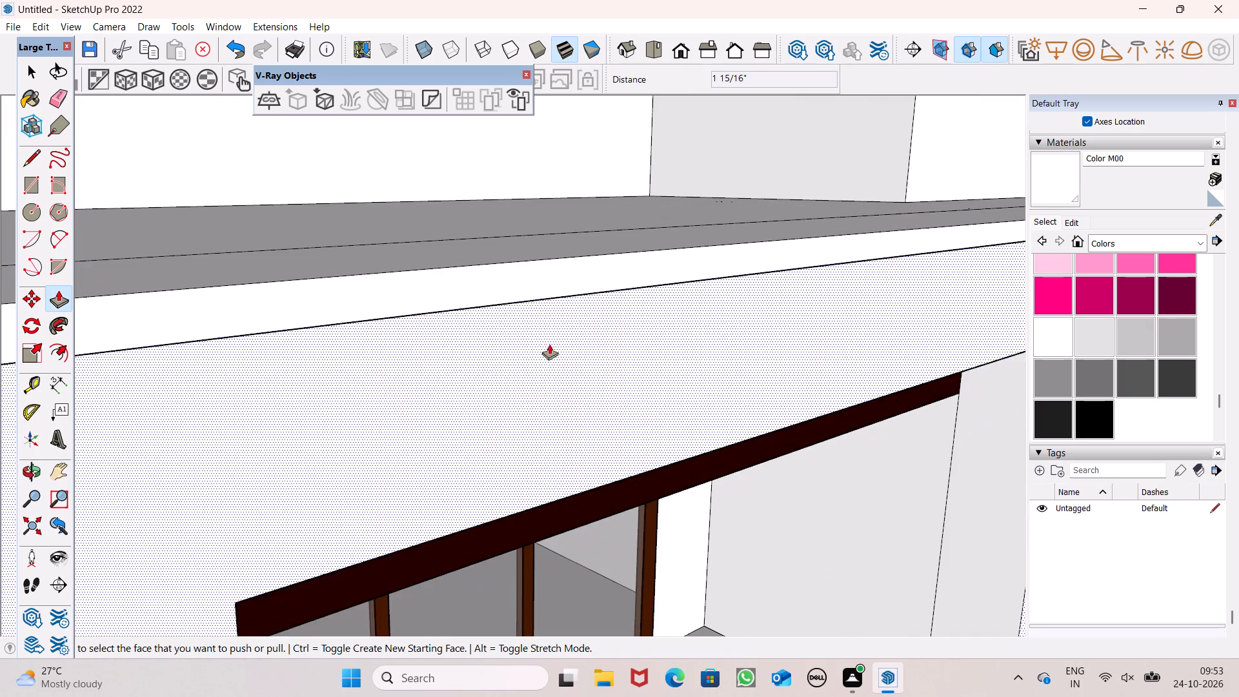
scroll(609, 327, down, 19)
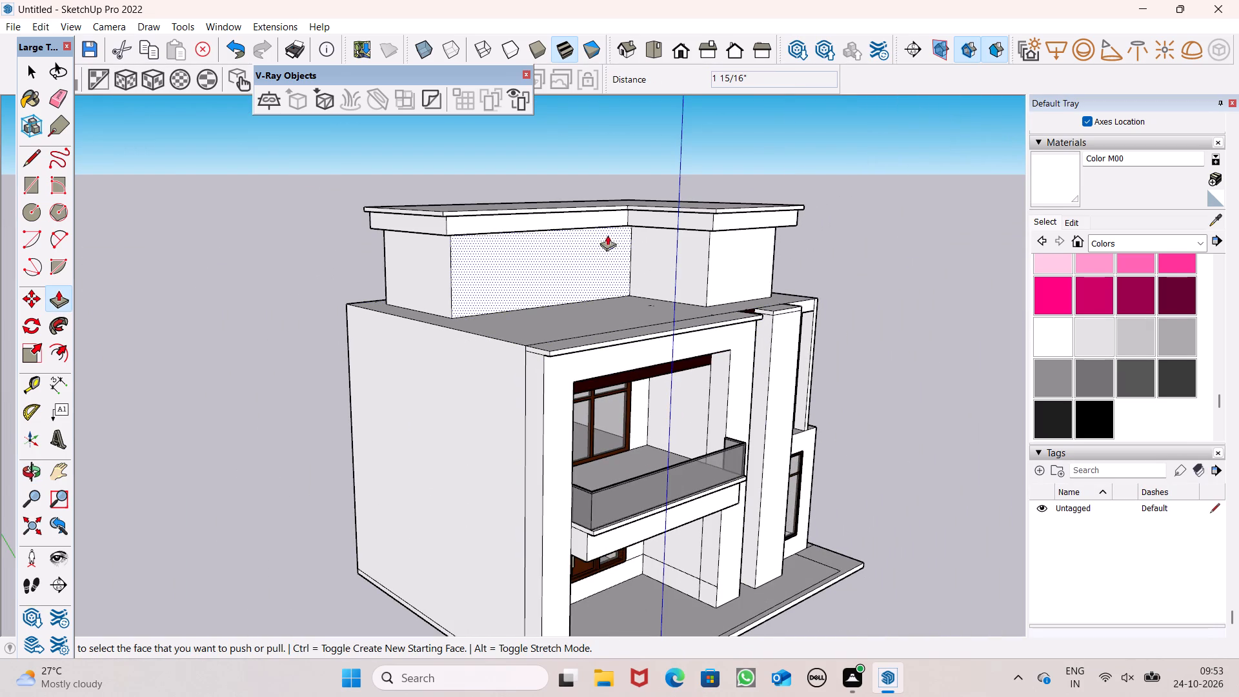
middle_drag(444, 234, 430, 110)
scroll(440, 197, up, 7)
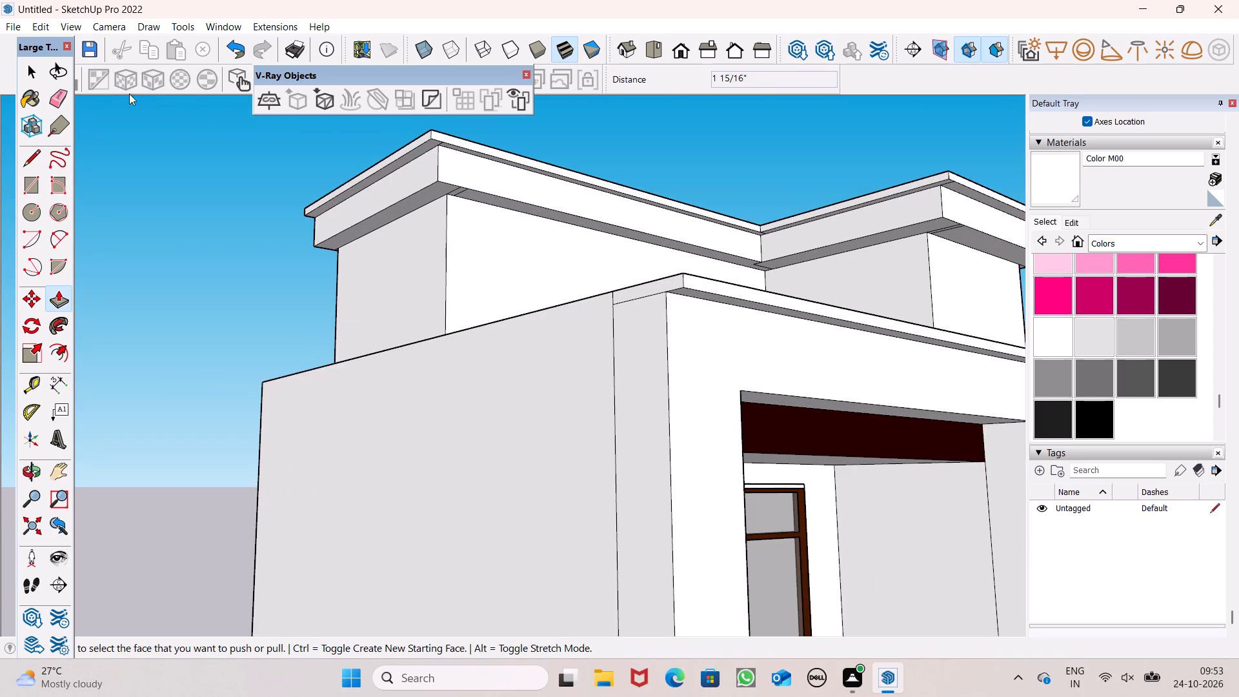
click(57, 95)
scroll(407, 207, up, 2)
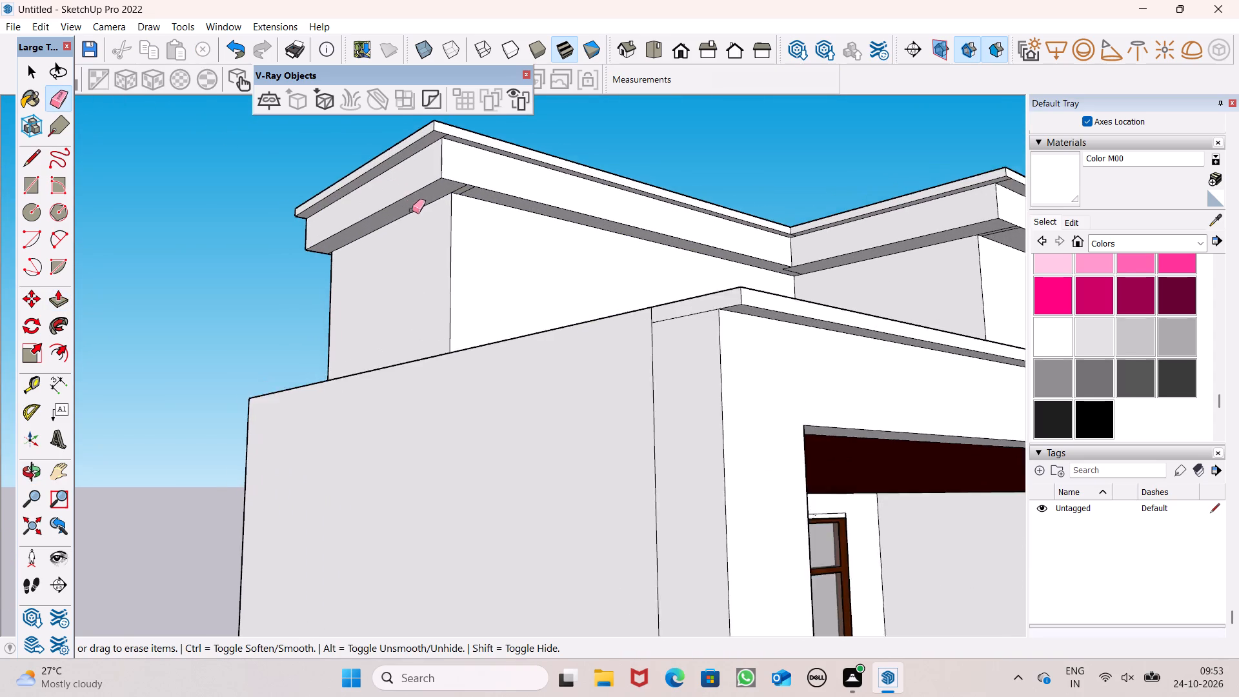
scroll(412, 210, up, 3)
scroll(499, 185, up, 6)
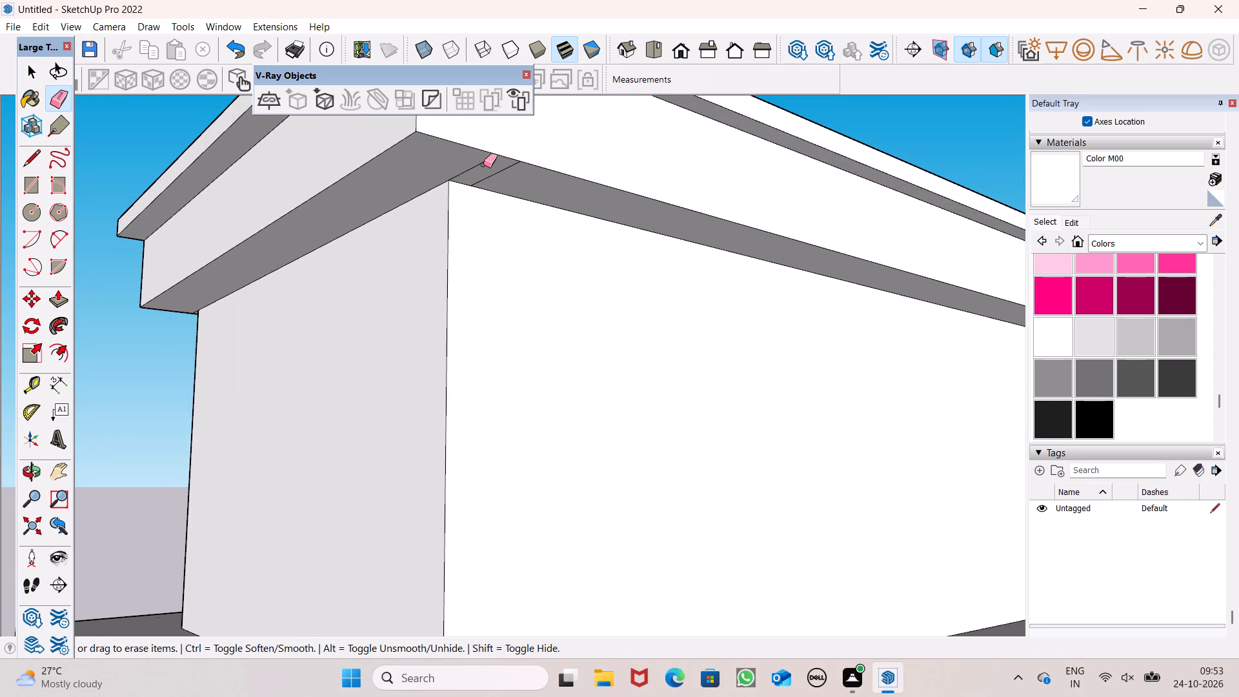
drag(481, 163, 506, 179)
Erase the stray edges on the slab's underside at the projecting leg's front corner and at the inside corner.
scroll(350, 183, down, 12)
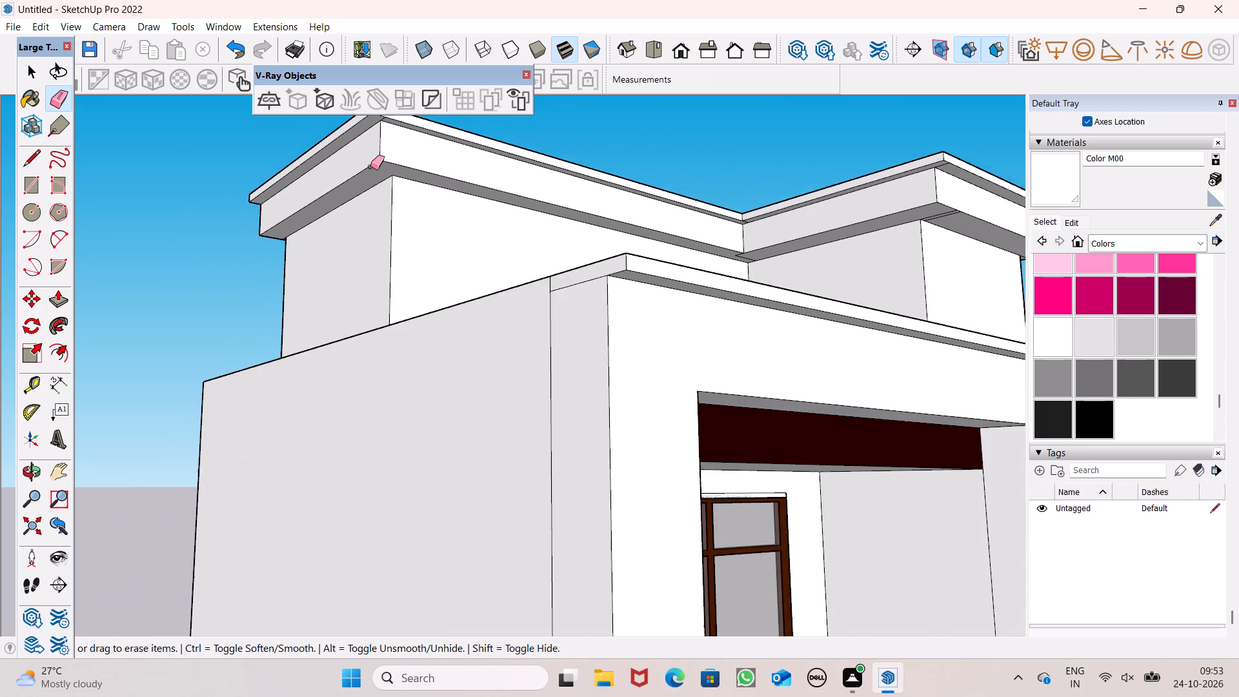
scroll(370, 167, down, 4)
scroll(725, 231, up, 7)
scroll(902, 198, up, 6)
click(813, 137)
drag(805, 133, 798, 132)
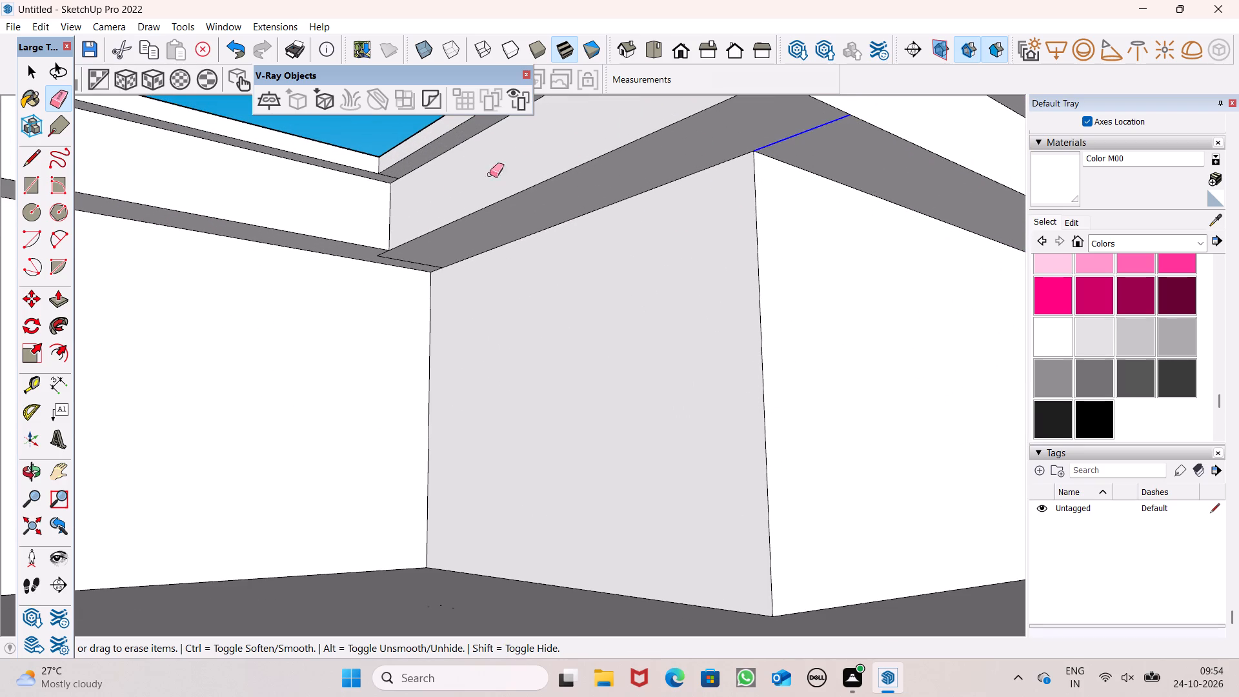
scroll(412, 258, up, 13)
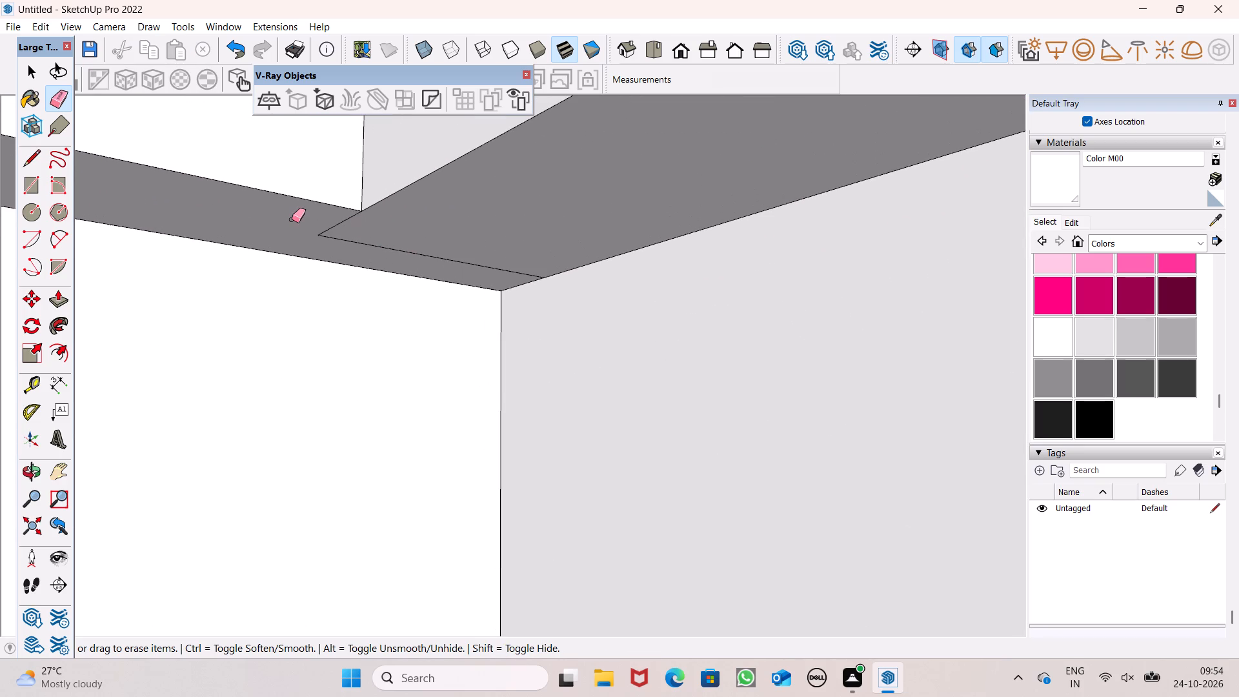
drag(296, 221, 339, 241)
Erase the stray edges at both ends of the slab's underside along the projecting leg's outer side.
scroll(352, 221, down, 19)
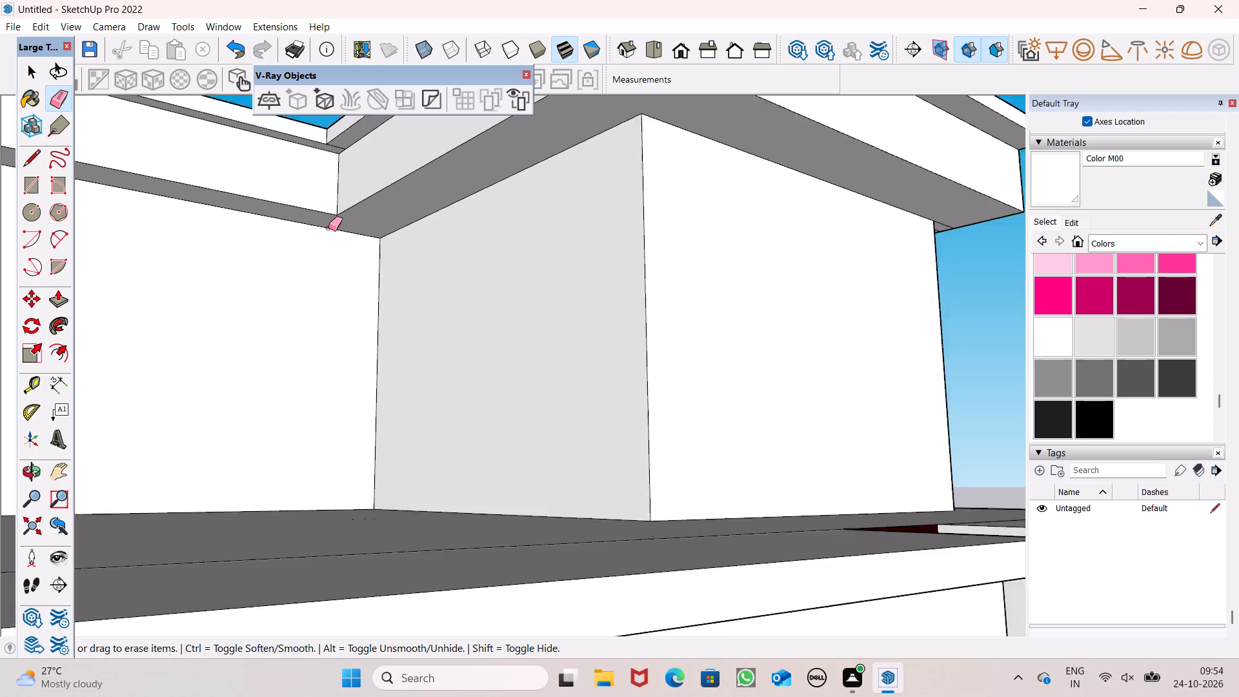
scroll(328, 228, down, 7)
scroll(629, 230, up, 7)
middle_drag(619, 244, 121, 181)
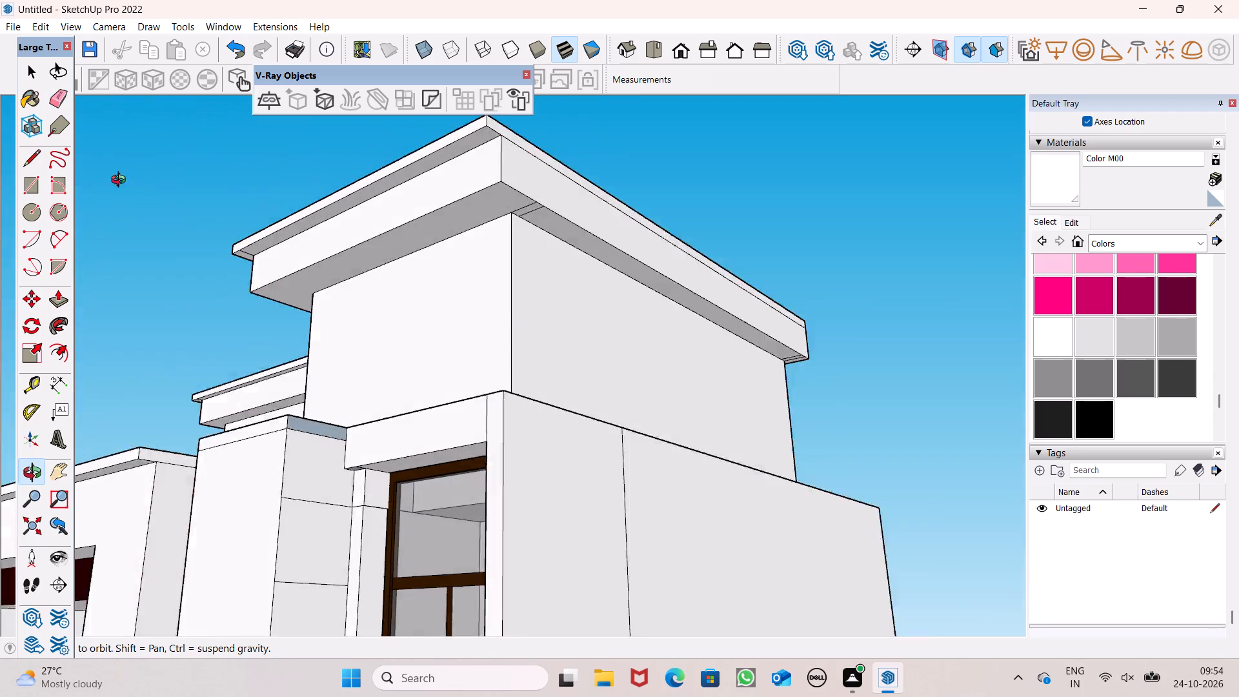
middle_drag(121, 181, 229, 155)
scroll(415, 281, up, 8)
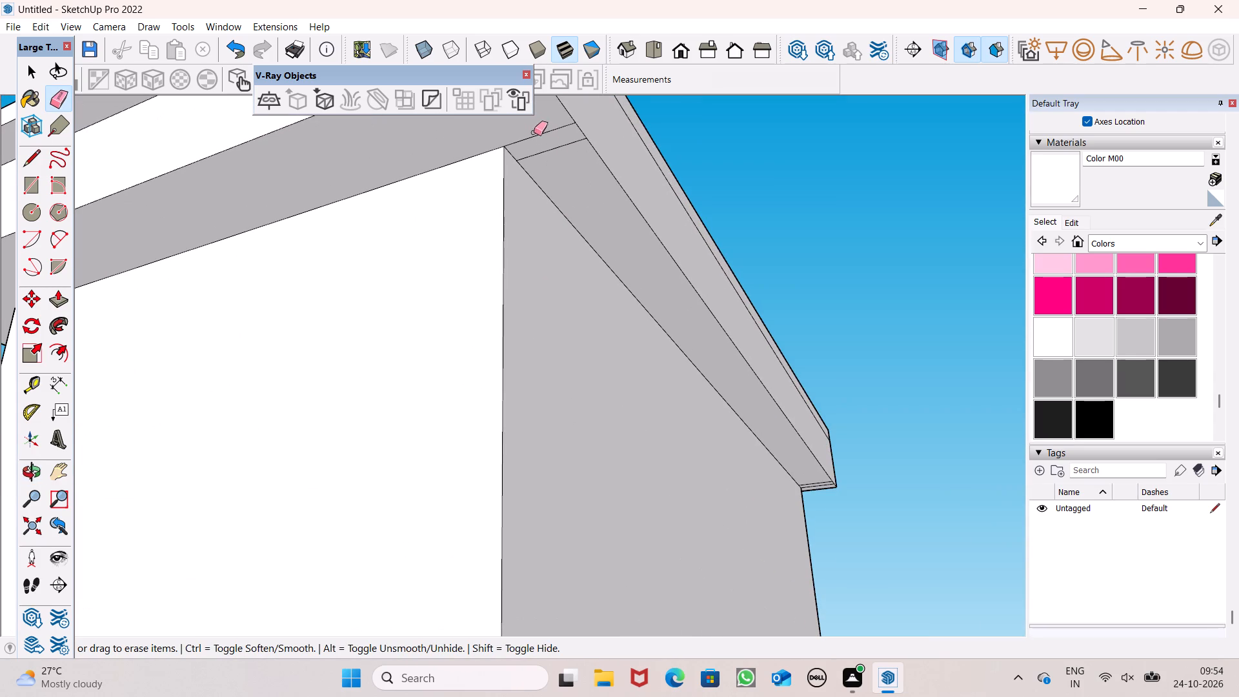
drag(538, 134, 579, 168)
scroll(461, 211, down, 7)
scroll(636, 351, up, 6)
scroll(733, 463, up, 8)
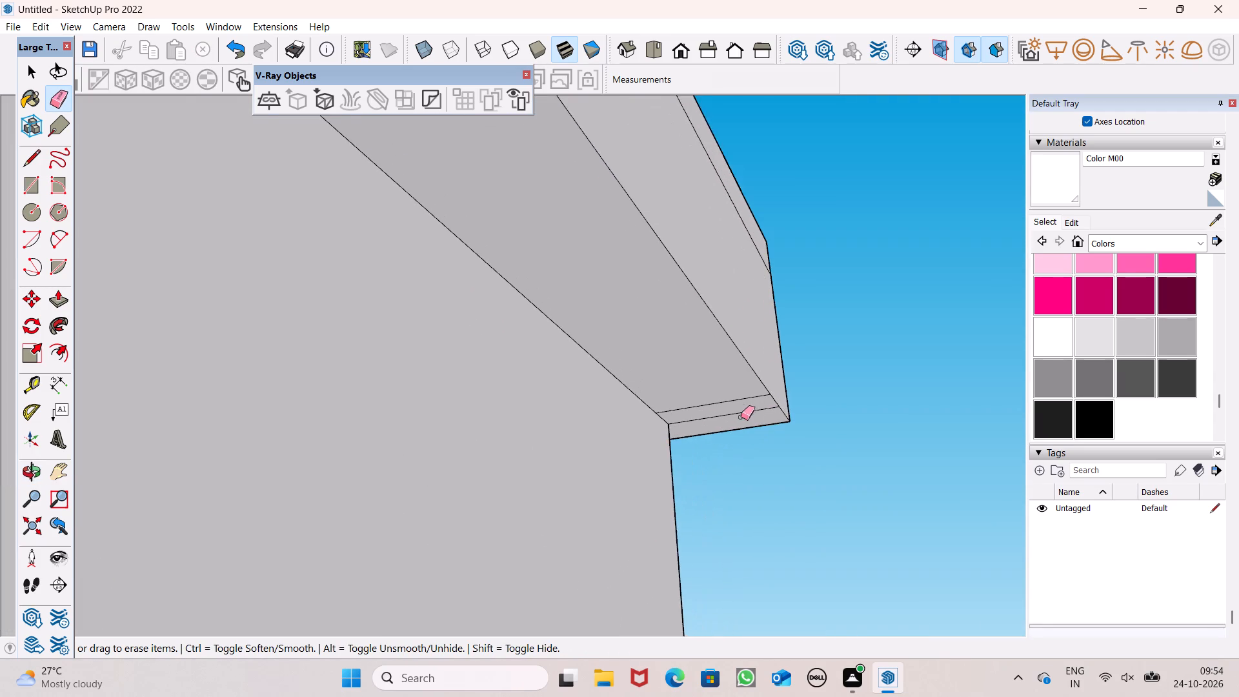
scroll(740, 412, up, 5)
drag(723, 378, 740, 414)
Erase the stray edge under the thin band at the corner between the narrow end and the terrace side.
scroll(734, 295, down, 7)
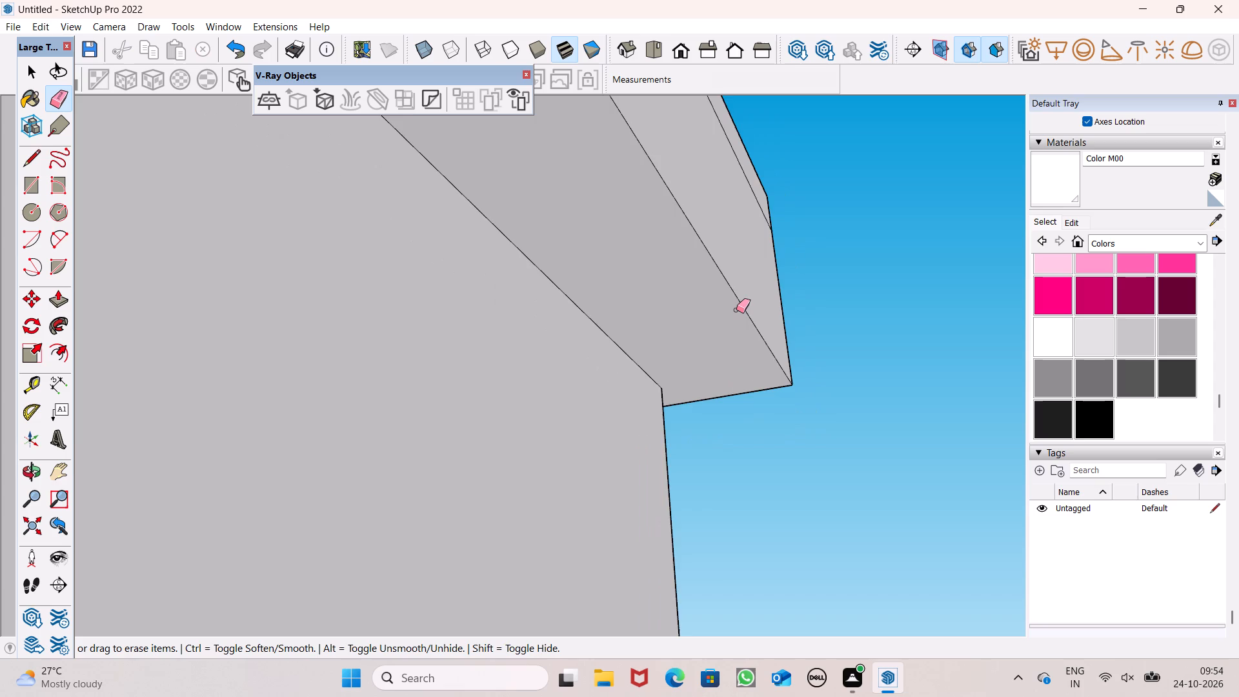
scroll(736, 304, down, 20)
scroll(736, 304, down, 7)
middle_drag(506, 294, 594, 317)
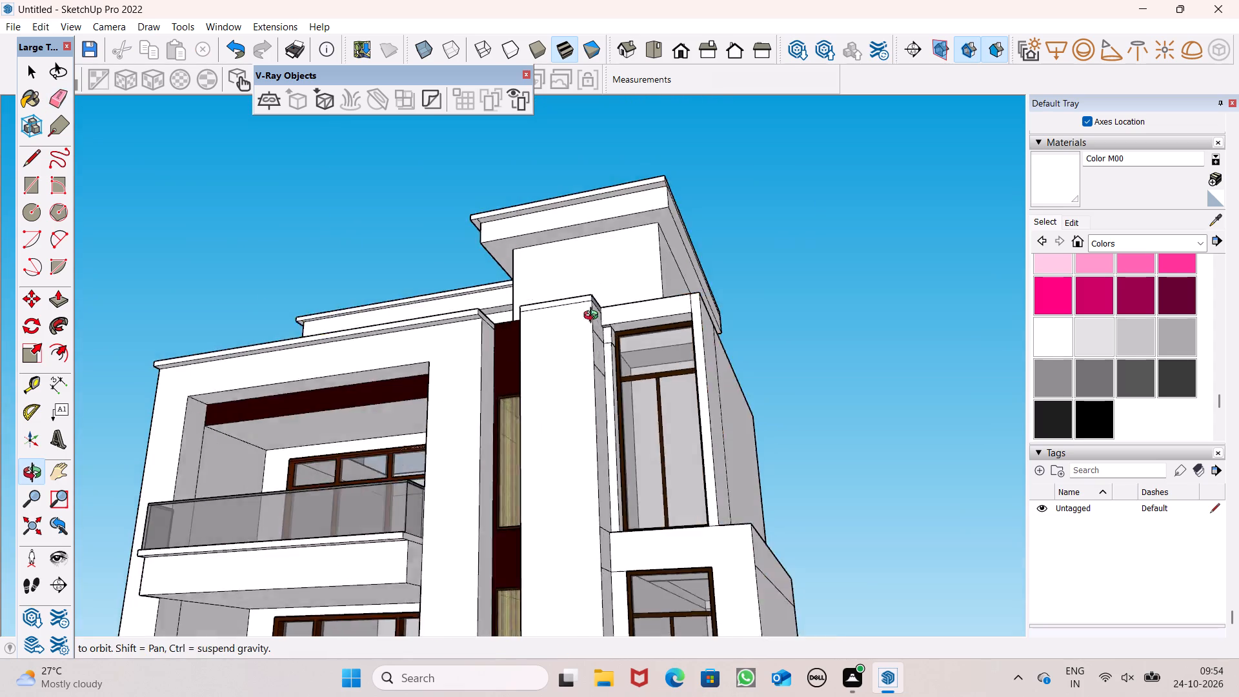
middle_drag(594, 317, 801, 331)
scroll(760, 268, down, 5)
middle_drag(334, 261, 454, 205)
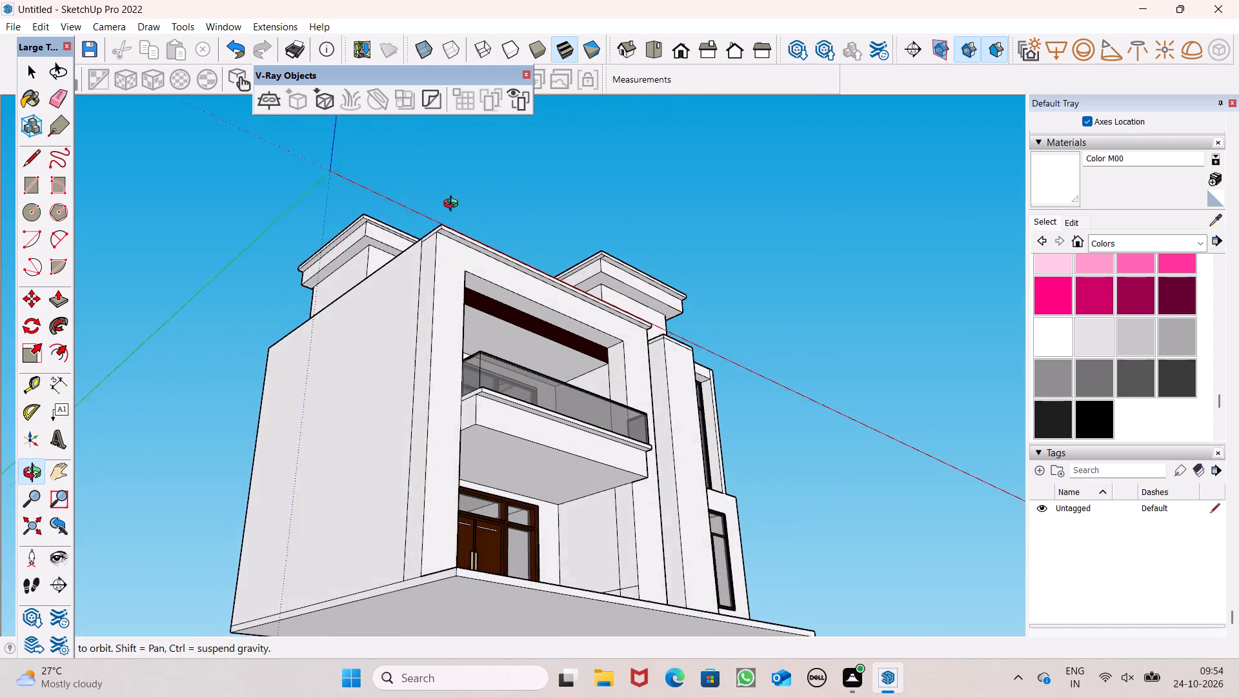
middle_drag(454, 205, 444, 205)
scroll(374, 237, up, 15)
scroll(387, 210, up, 7)
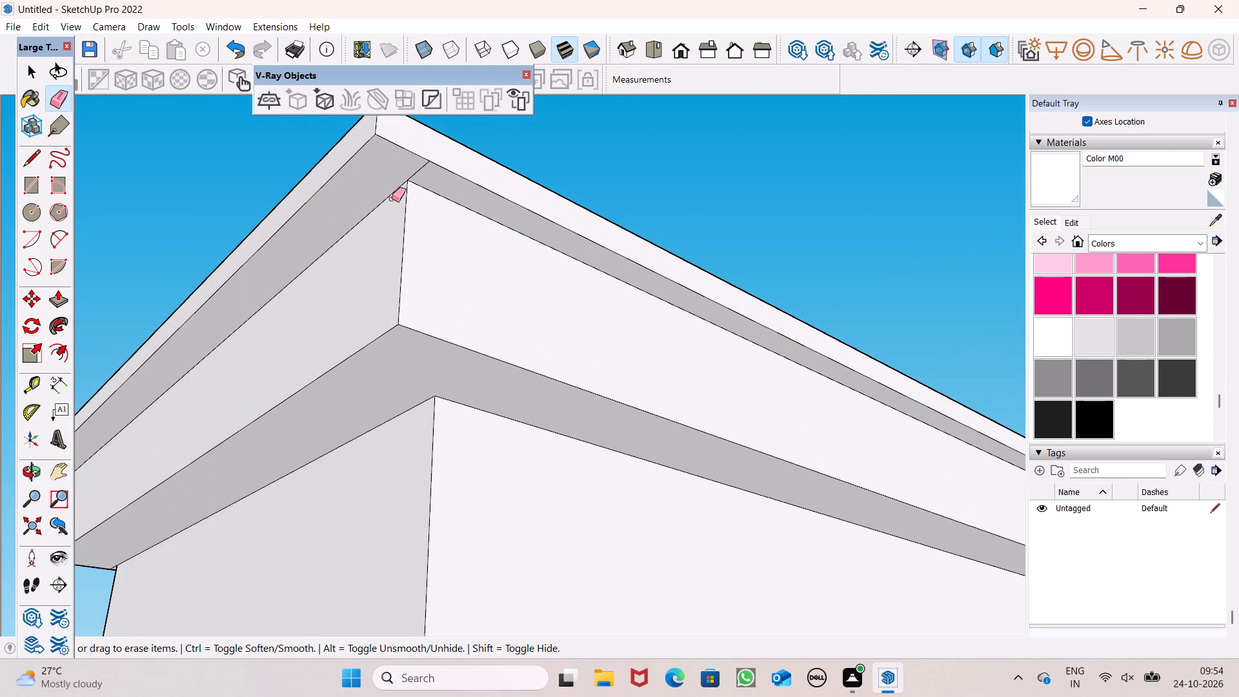
drag(418, 169, 428, 170)
Erase the stray edges under the thin band at the projecting leg's front corner and at the inside corner.
scroll(595, 197, down, 10)
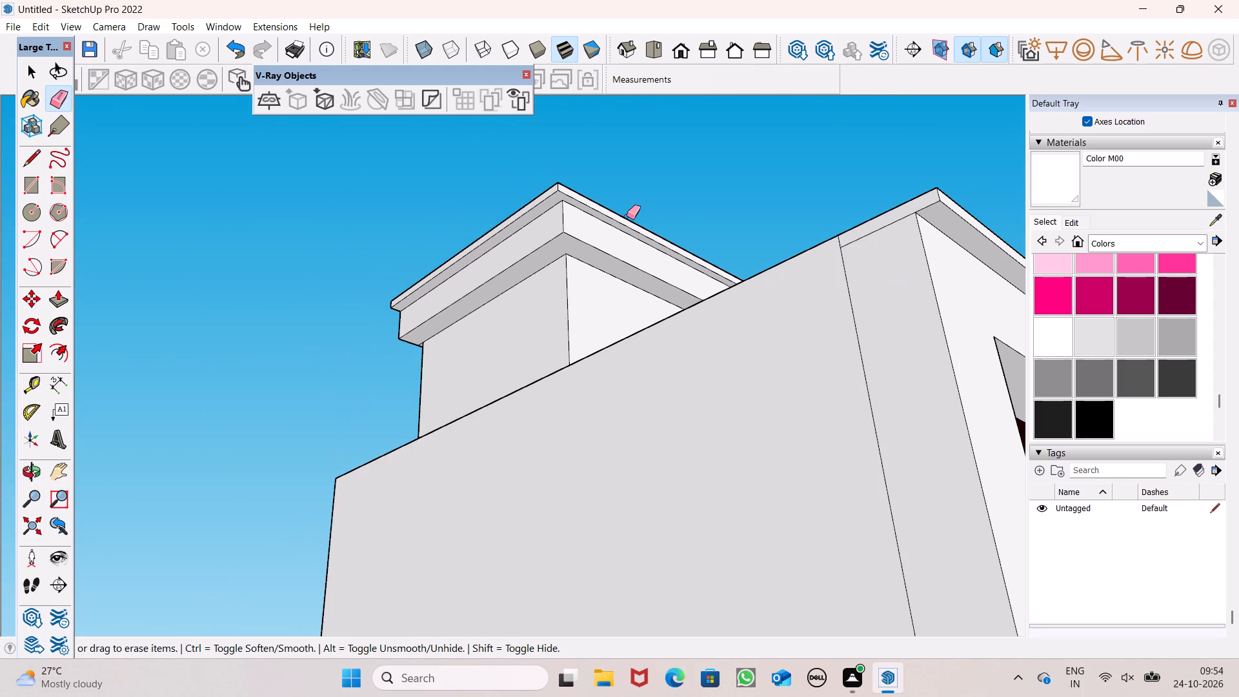
middle_drag(727, 282, 533, 326)
scroll(540, 341, up, 1)
scroll(522, 254, down, 6)
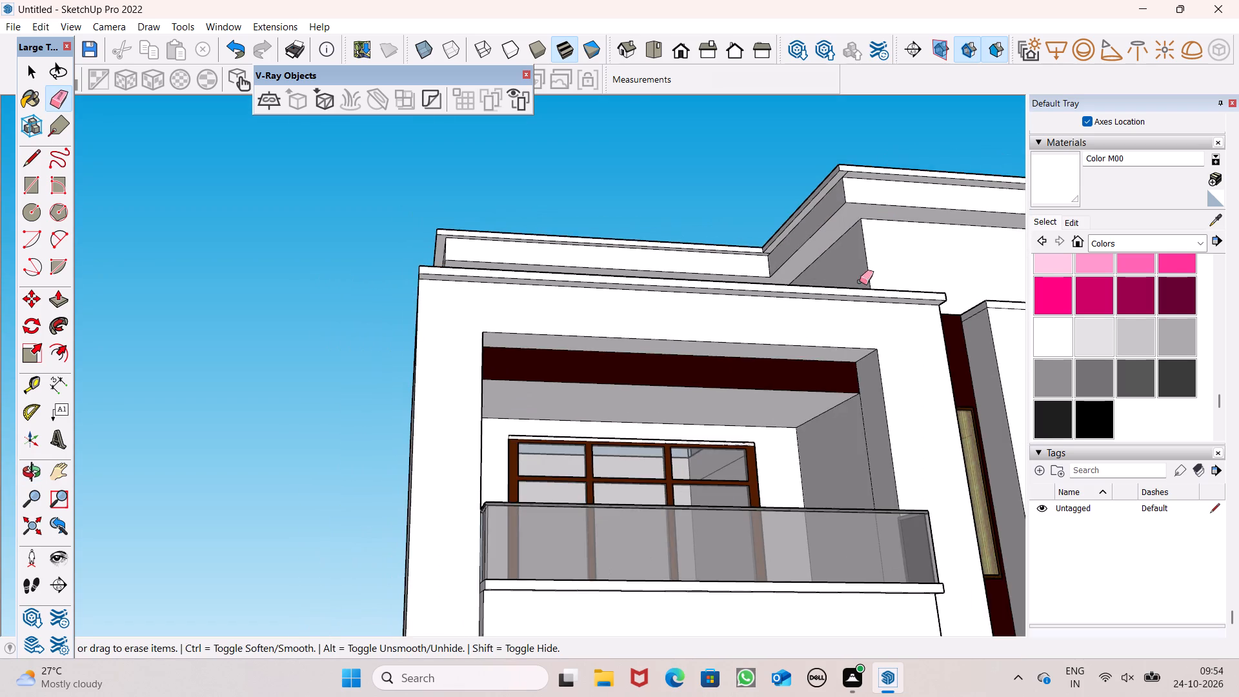
scroll(906, 281, up, 6)
scroll(831, 210, down, 4)
scroll(821, 101, up, 14)
scroll(793, 214, up, 5)
click(793, 204)
scroll(973, 145, down, 4)
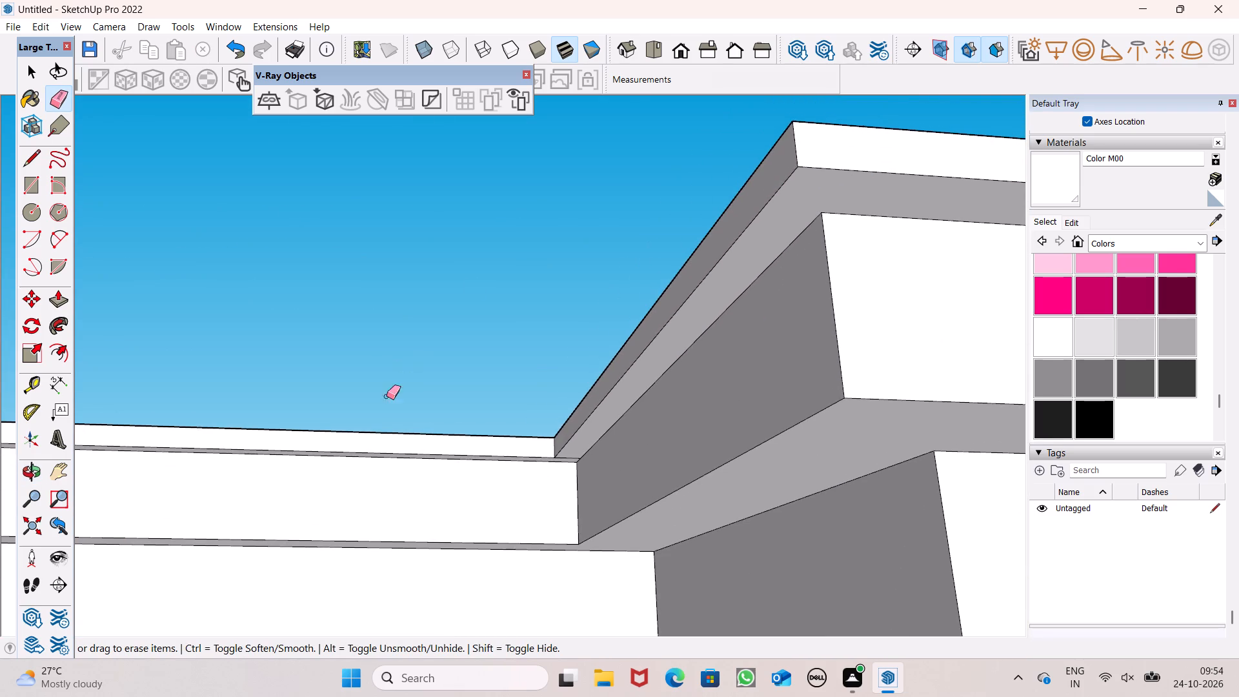
scroll(472, 411, up, 5)
scroll(595, 254, down, 4)
scroll(591, 389, up, 11)
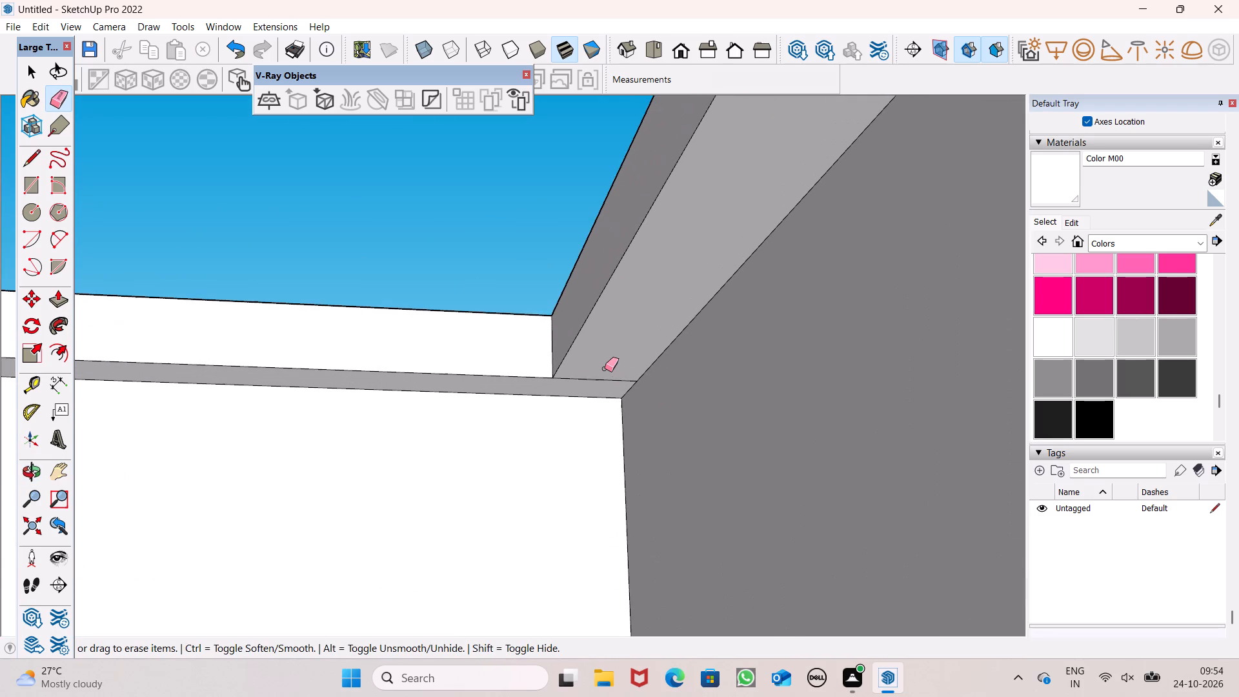
drag(606, 369, 605, 389)
Examine the roof slab and its thin band from the front, from above and from below.
scroll(552, 272, down, 5)
scroll(518, 232, down, 14)
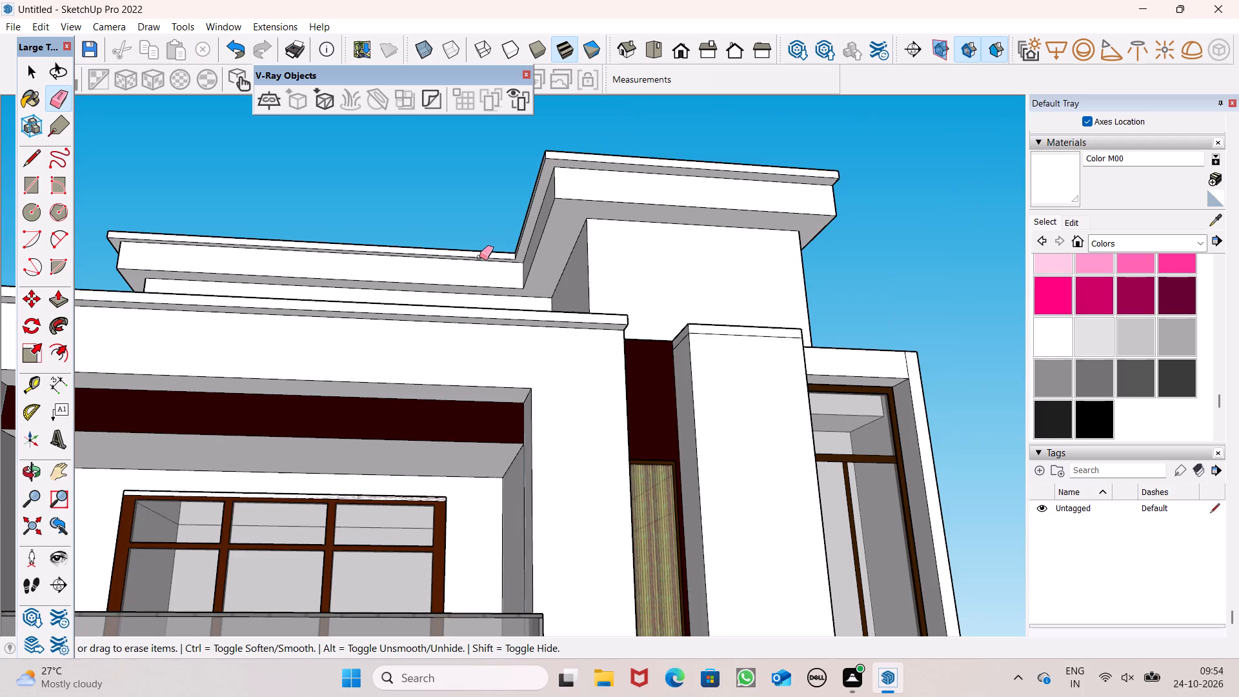
scroll(685, 231, down, 2)
middle_drag(712, 245, 725, 307)
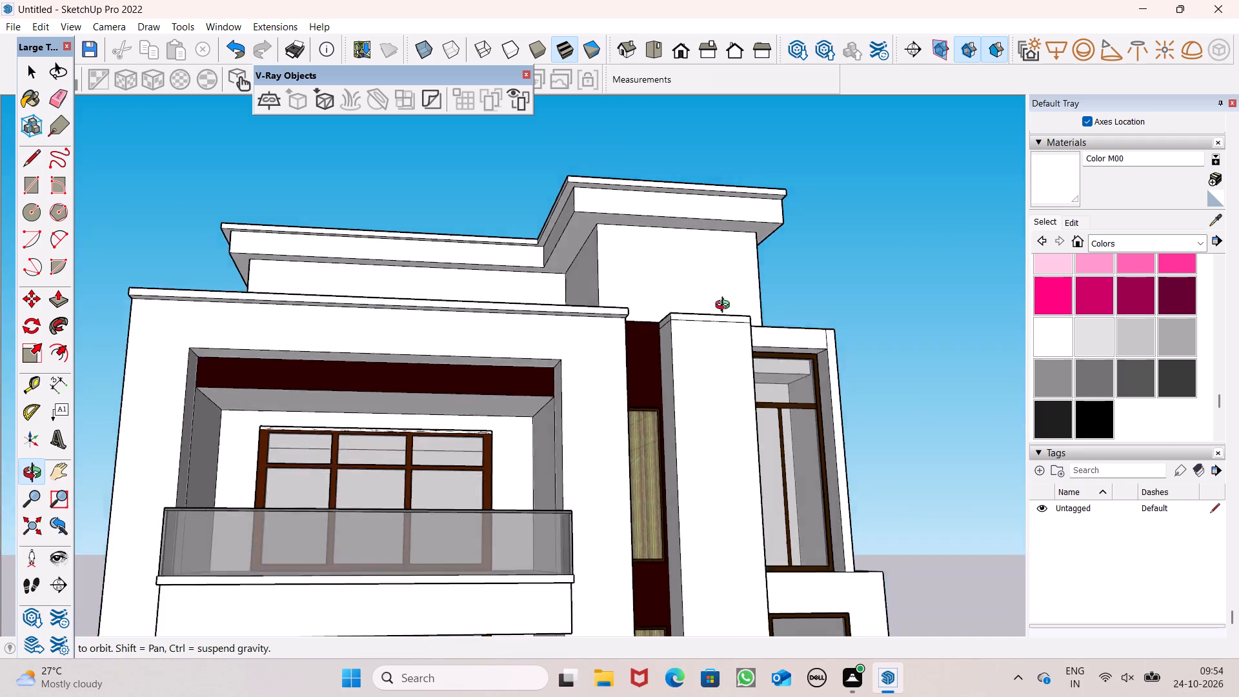
middle_drag(725, 307, 845, 512)
scroll(768, 329, down, 1)
middle_drag(761, 341, 748, 414)
scroll(747, 410, up, 1)
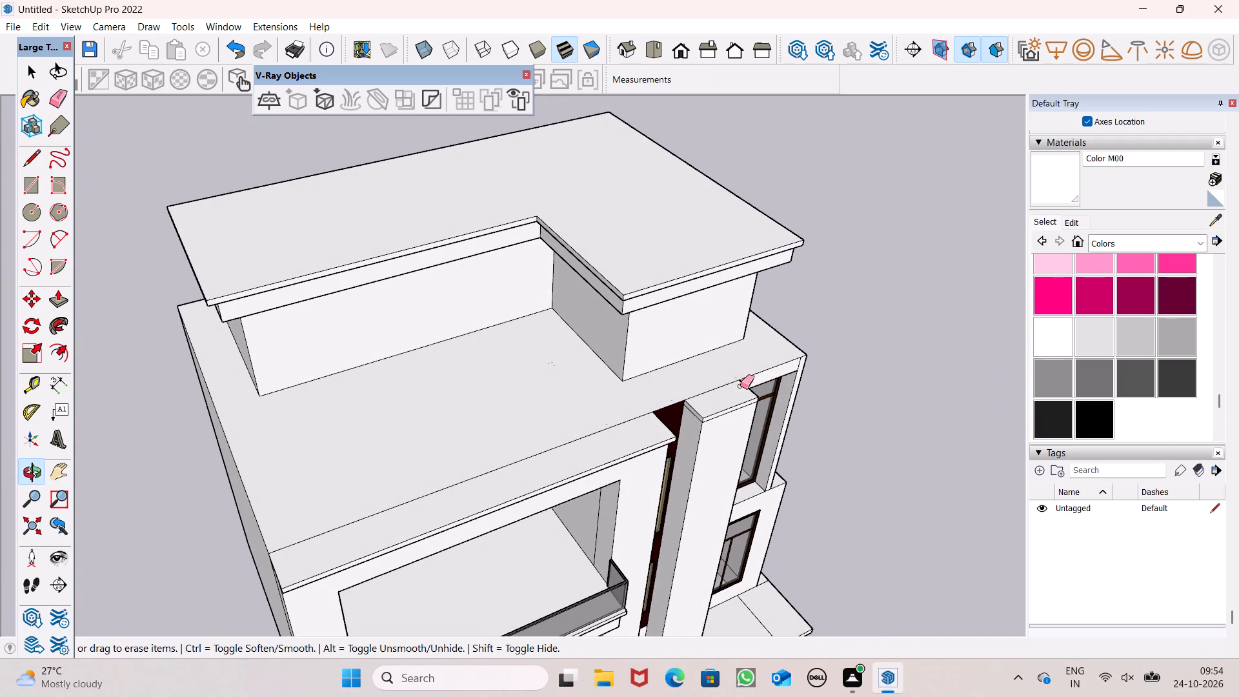
scroll(741, 194, down, 2)
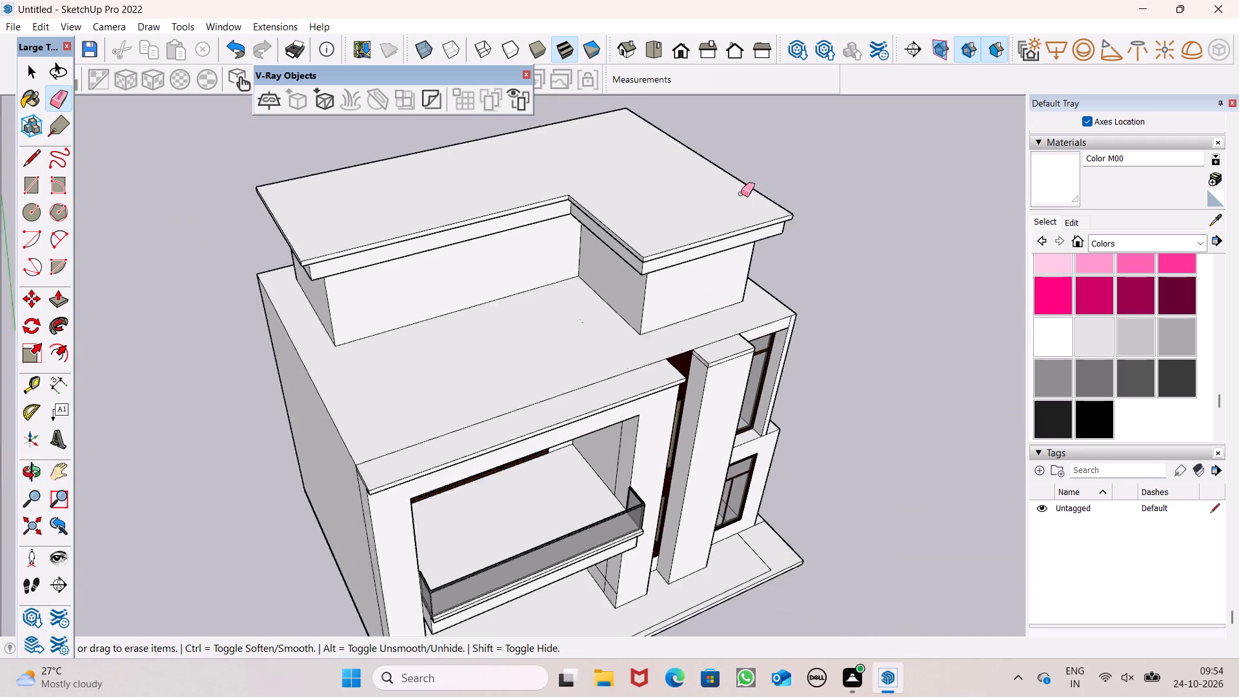
scroll(741, 194, down, 3)
middle_drag(745, 227, 685, 103)
scroll(598, 134, down, 3)
middle_drag(505, 177, 534, 6)
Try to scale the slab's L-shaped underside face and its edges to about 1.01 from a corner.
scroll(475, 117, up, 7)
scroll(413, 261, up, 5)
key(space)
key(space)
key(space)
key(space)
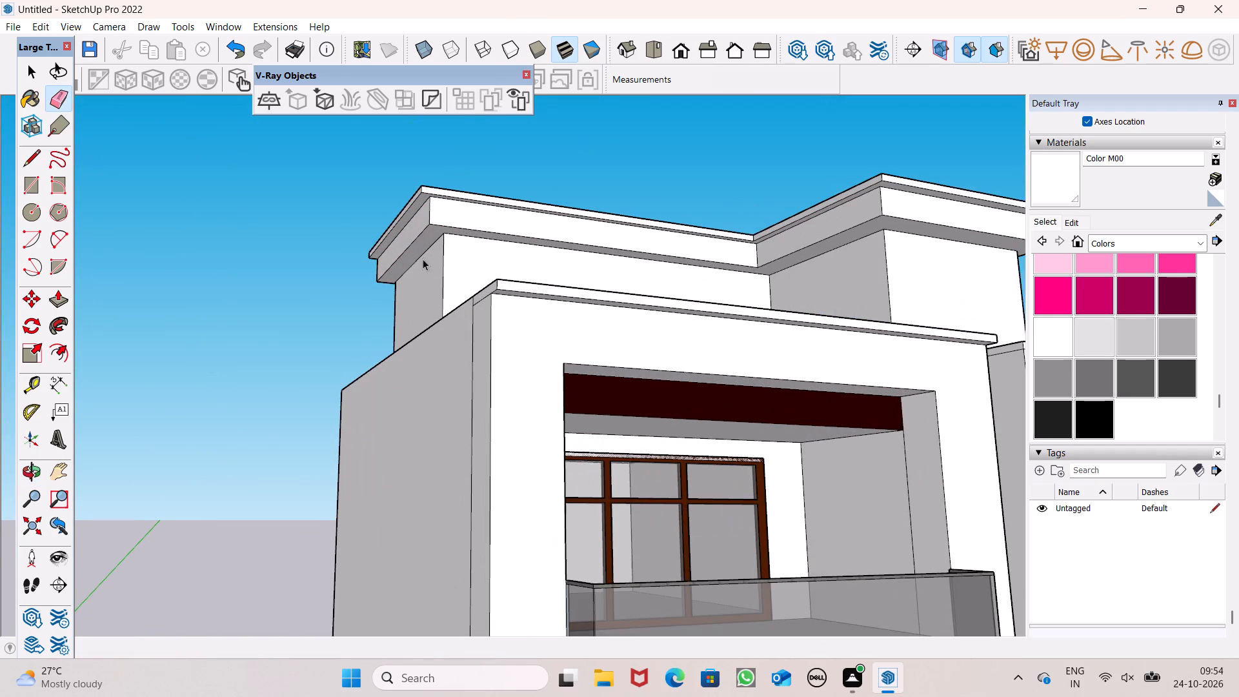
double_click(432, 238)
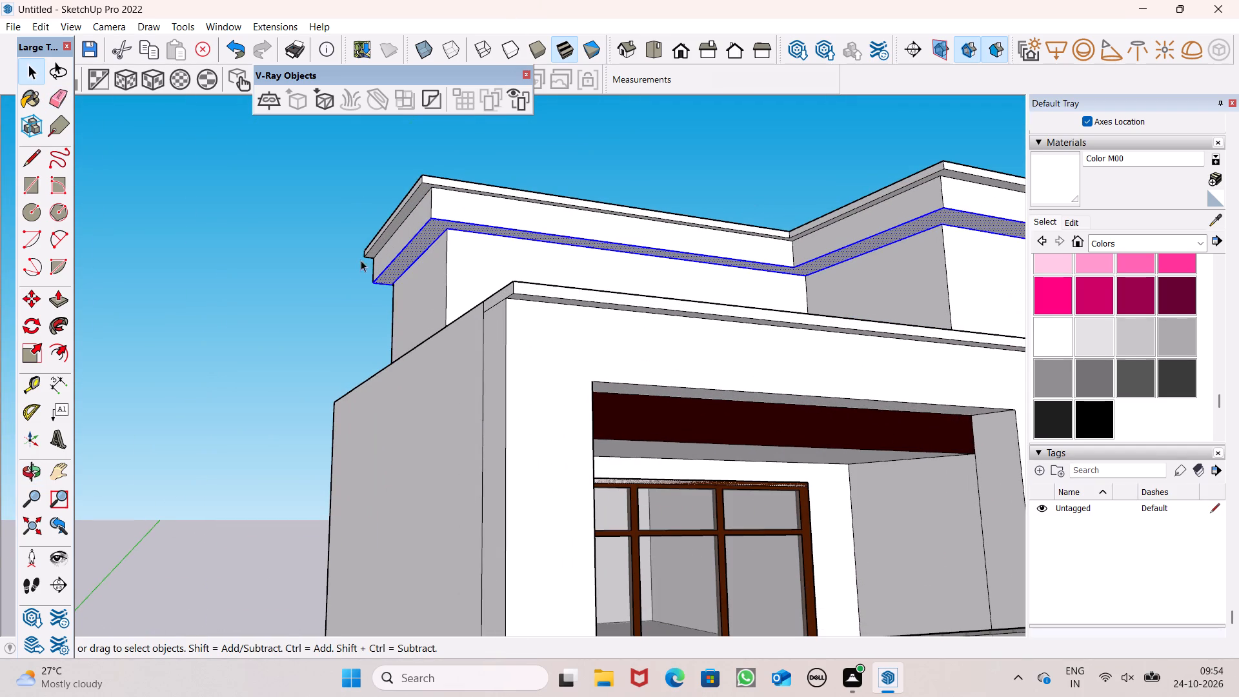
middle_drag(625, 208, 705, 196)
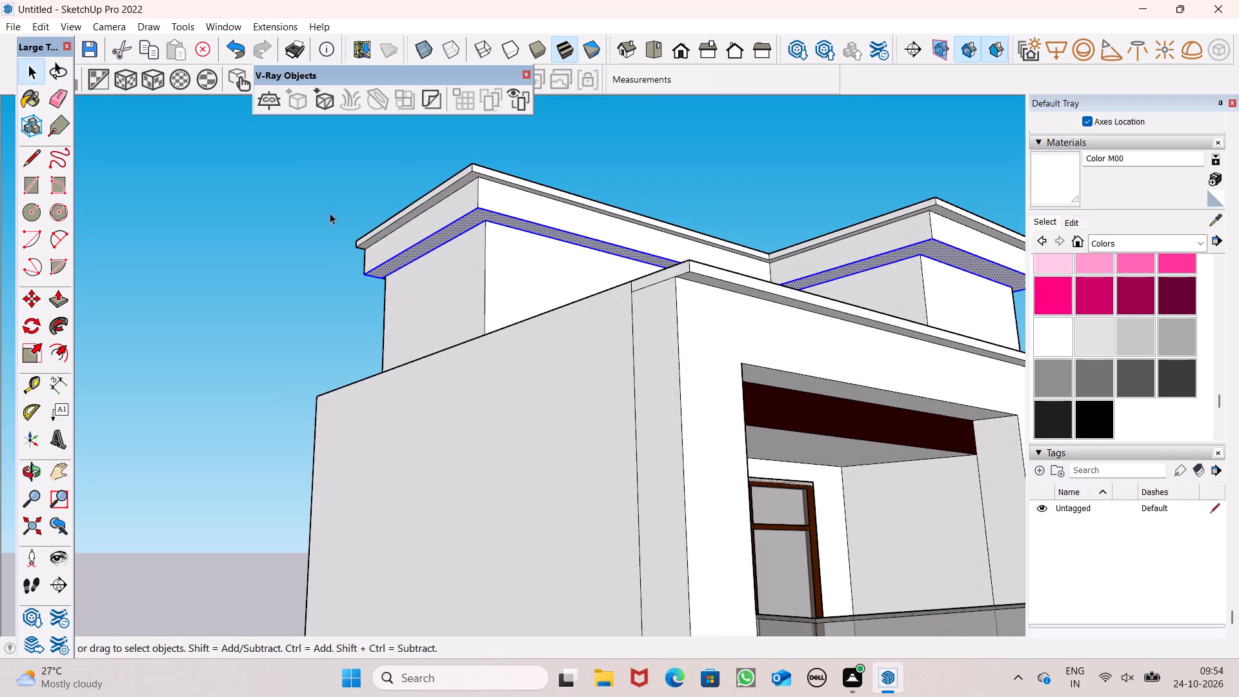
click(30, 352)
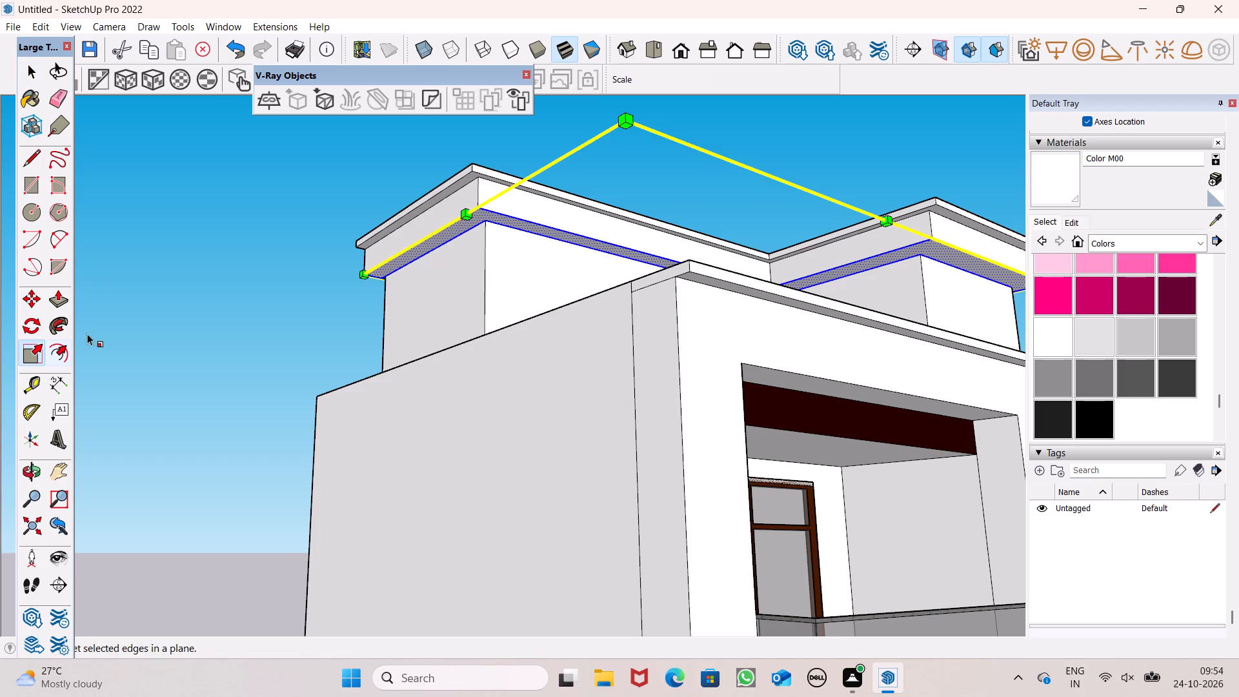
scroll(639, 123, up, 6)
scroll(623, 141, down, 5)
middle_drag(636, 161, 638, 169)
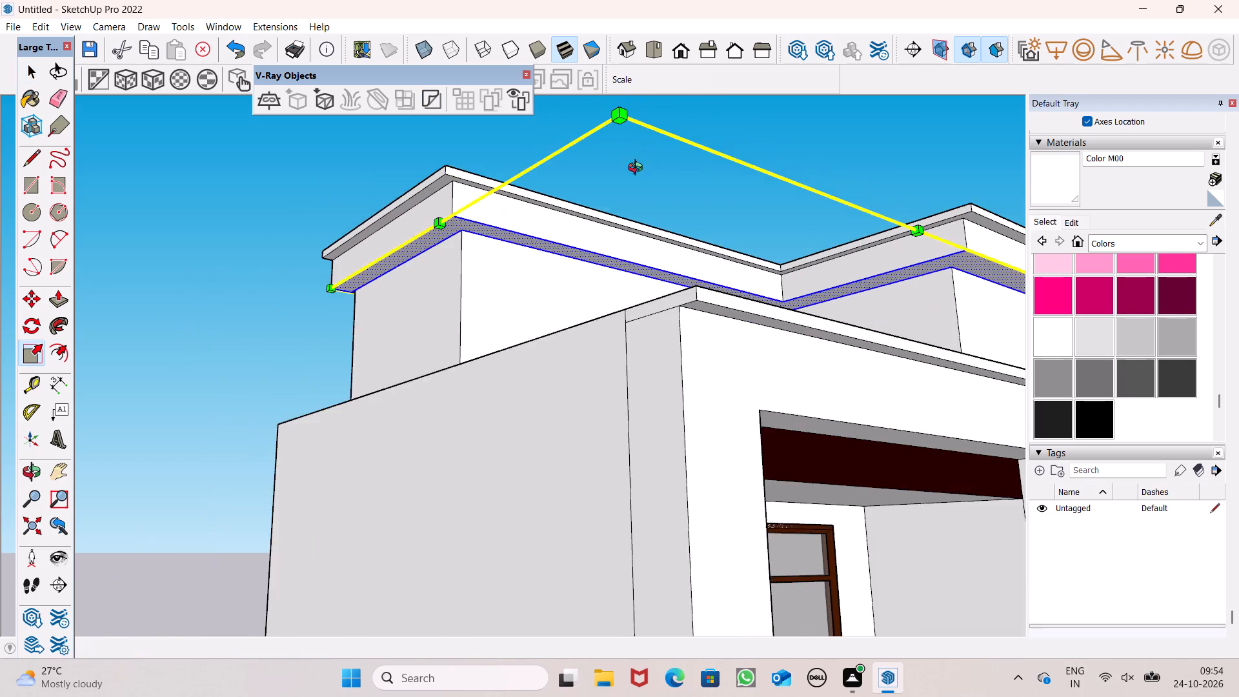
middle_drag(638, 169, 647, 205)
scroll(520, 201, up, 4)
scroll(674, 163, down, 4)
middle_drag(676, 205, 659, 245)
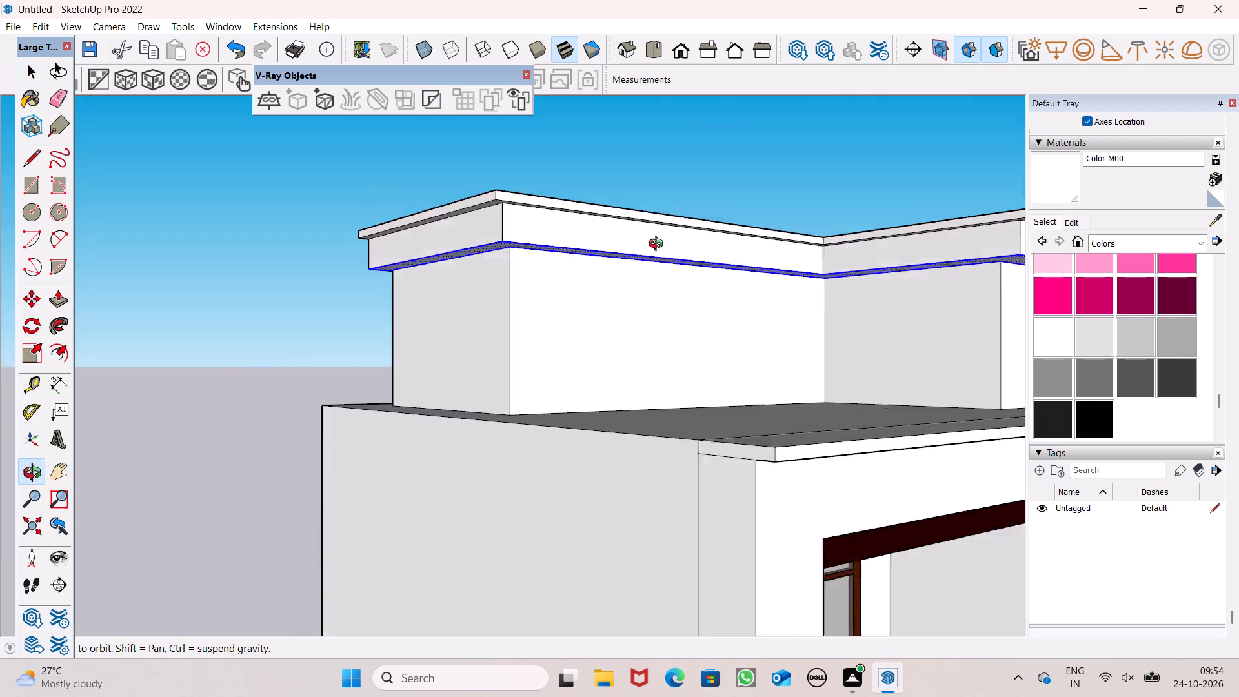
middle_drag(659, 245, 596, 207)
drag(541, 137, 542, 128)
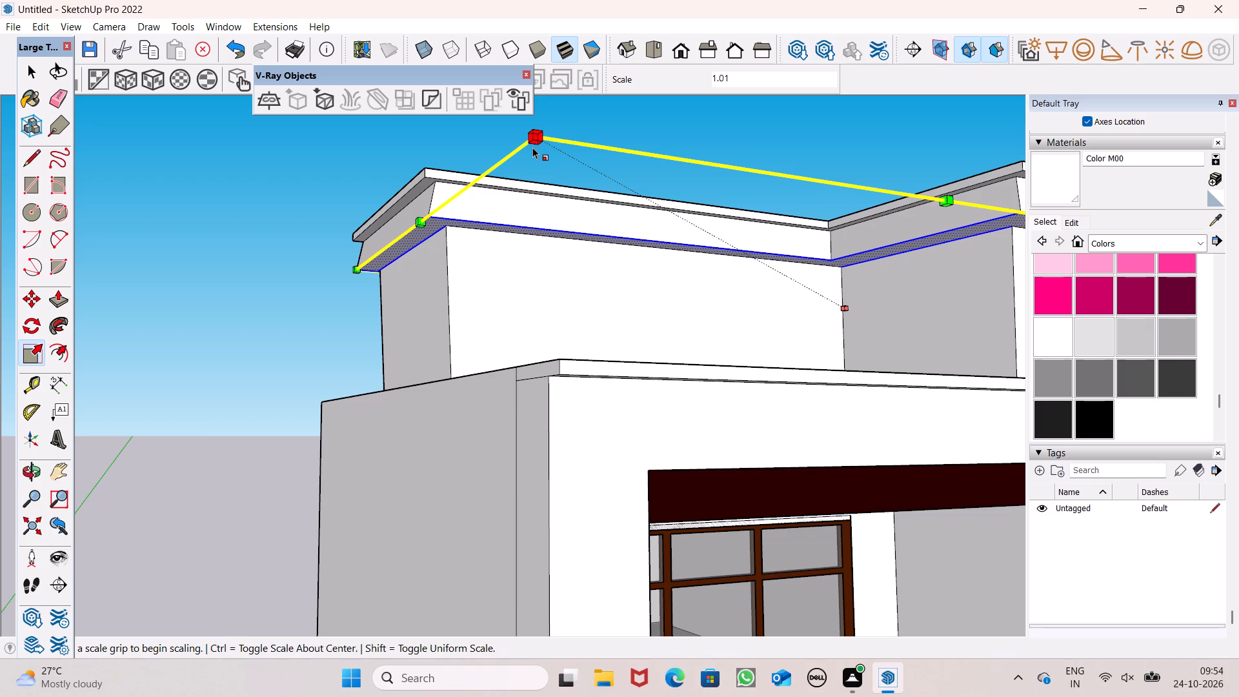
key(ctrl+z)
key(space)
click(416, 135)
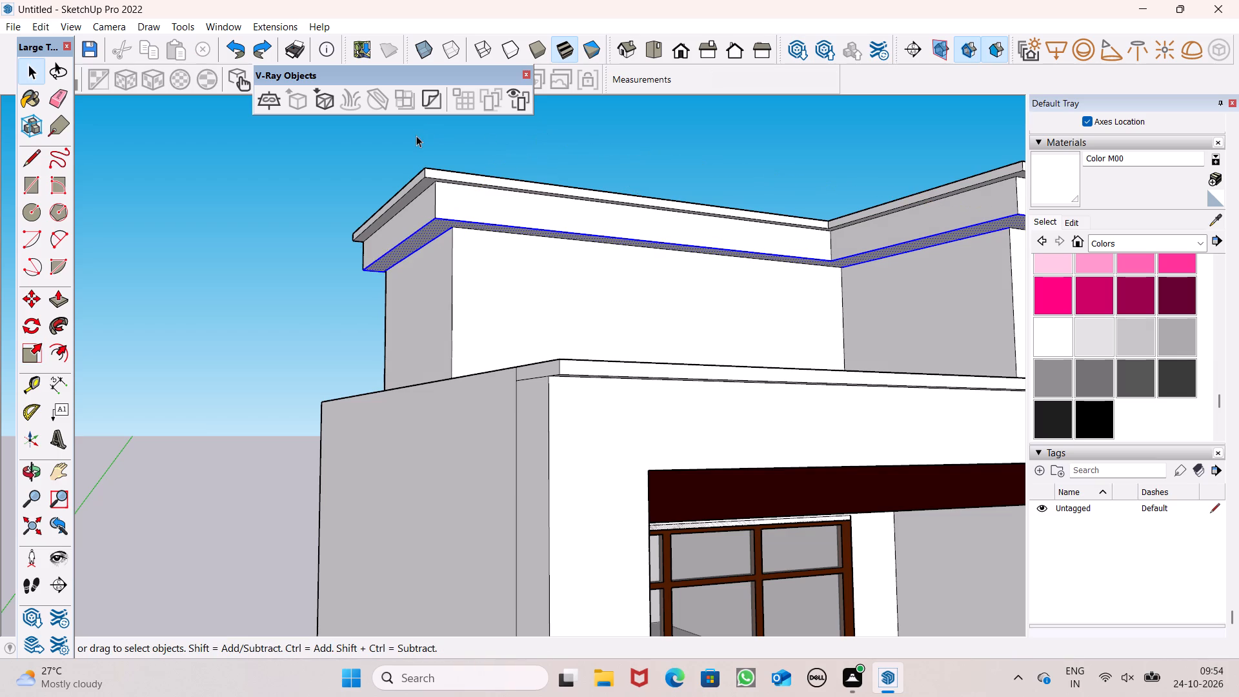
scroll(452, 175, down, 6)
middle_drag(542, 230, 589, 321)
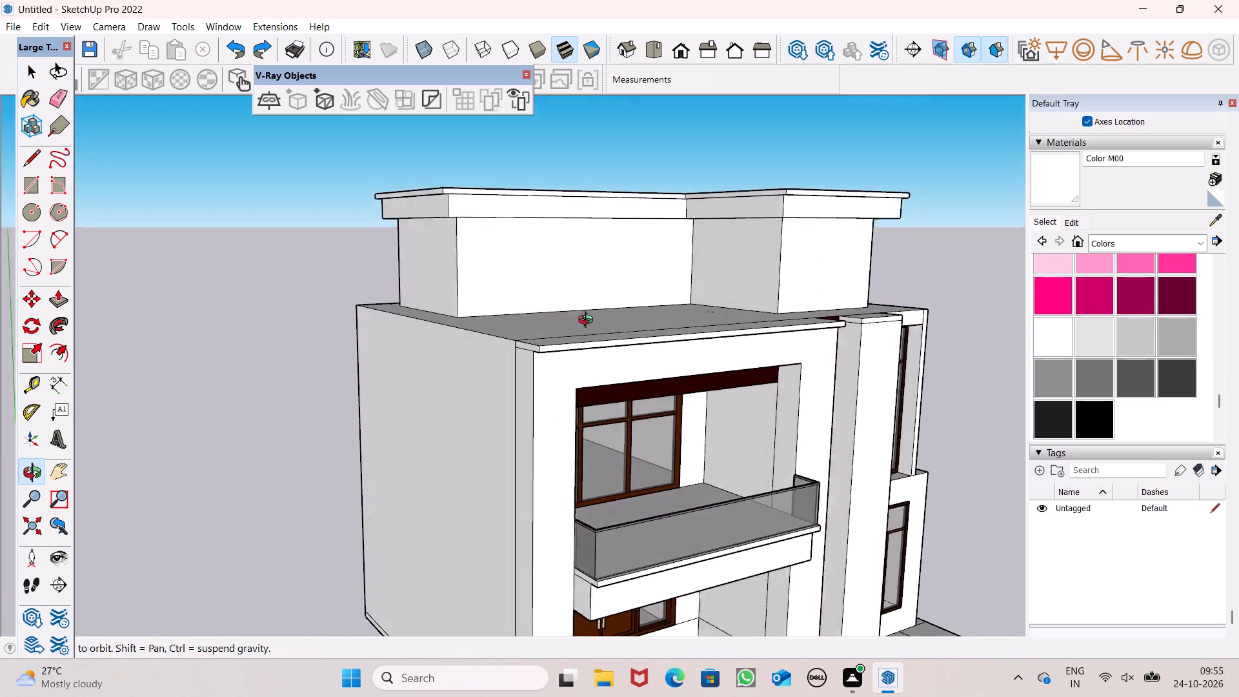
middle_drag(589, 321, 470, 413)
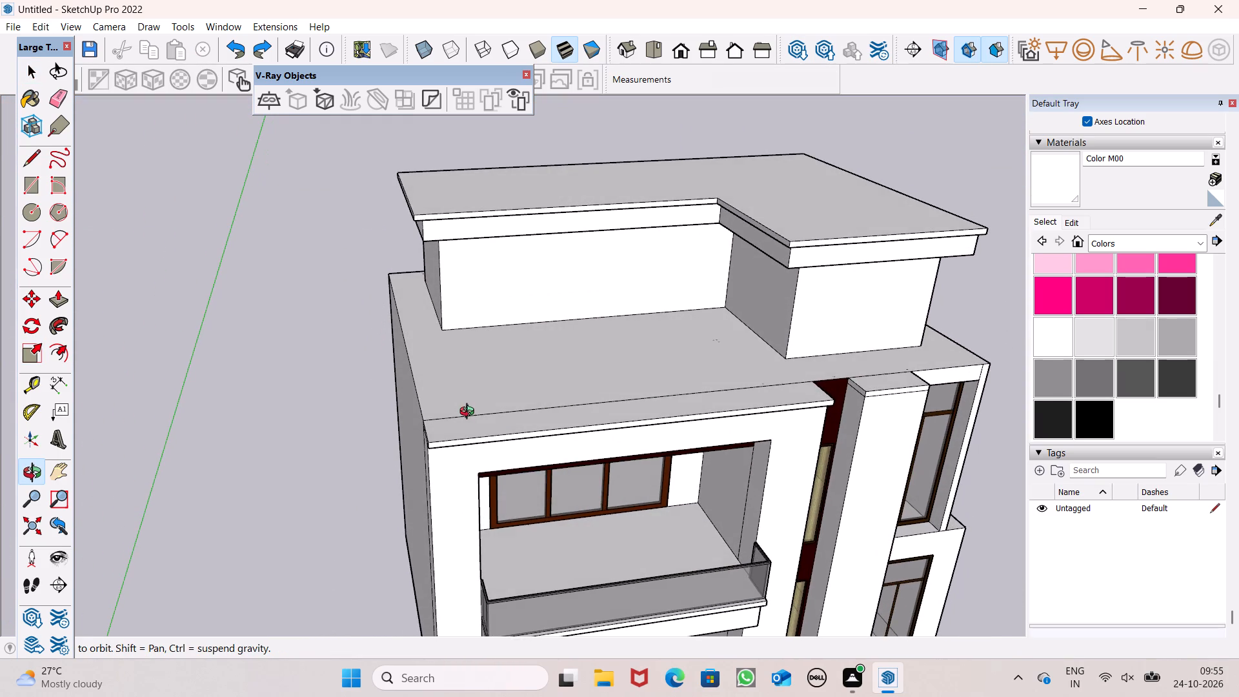
Push/Pull the roof slab's L-shaped underside face a few inches down to form a new thin strip beneath the slab.
middle_drag(470, 413, 483, 266)
scroll(483, 266, up, 1)
scroll(369, 183, up, 6)
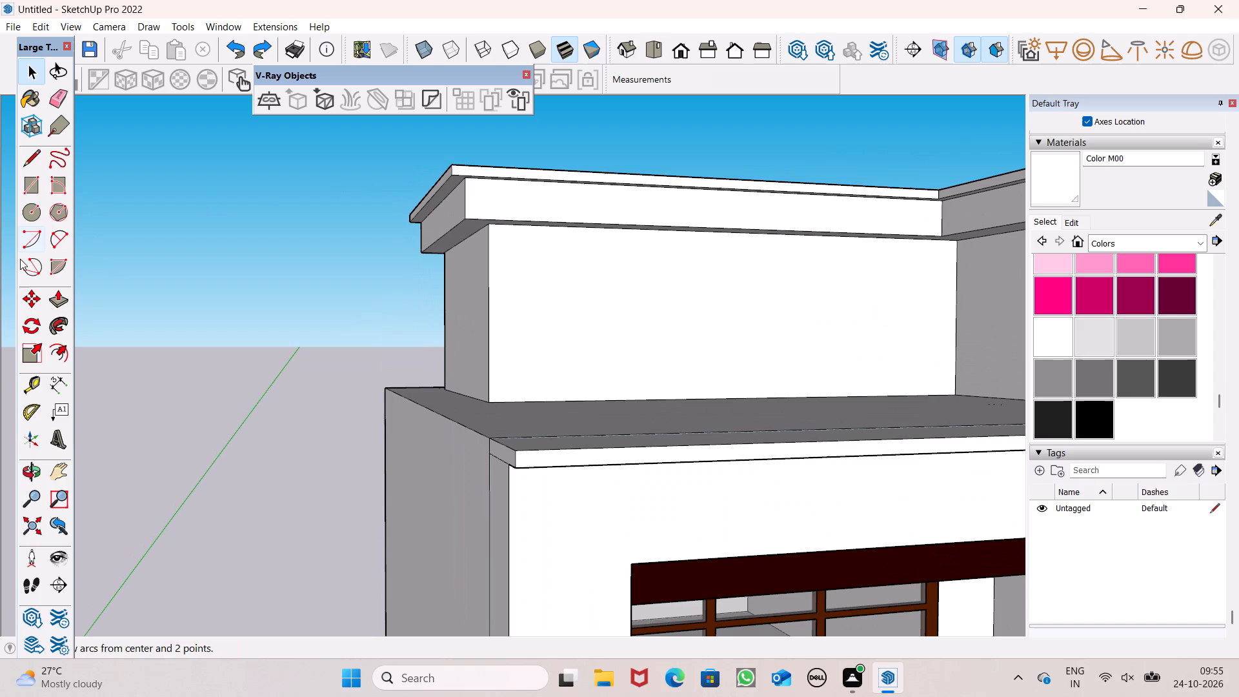
click(67, 307)
scroll(673, 243, up, 6)
scroll(579, 182, down, 3)
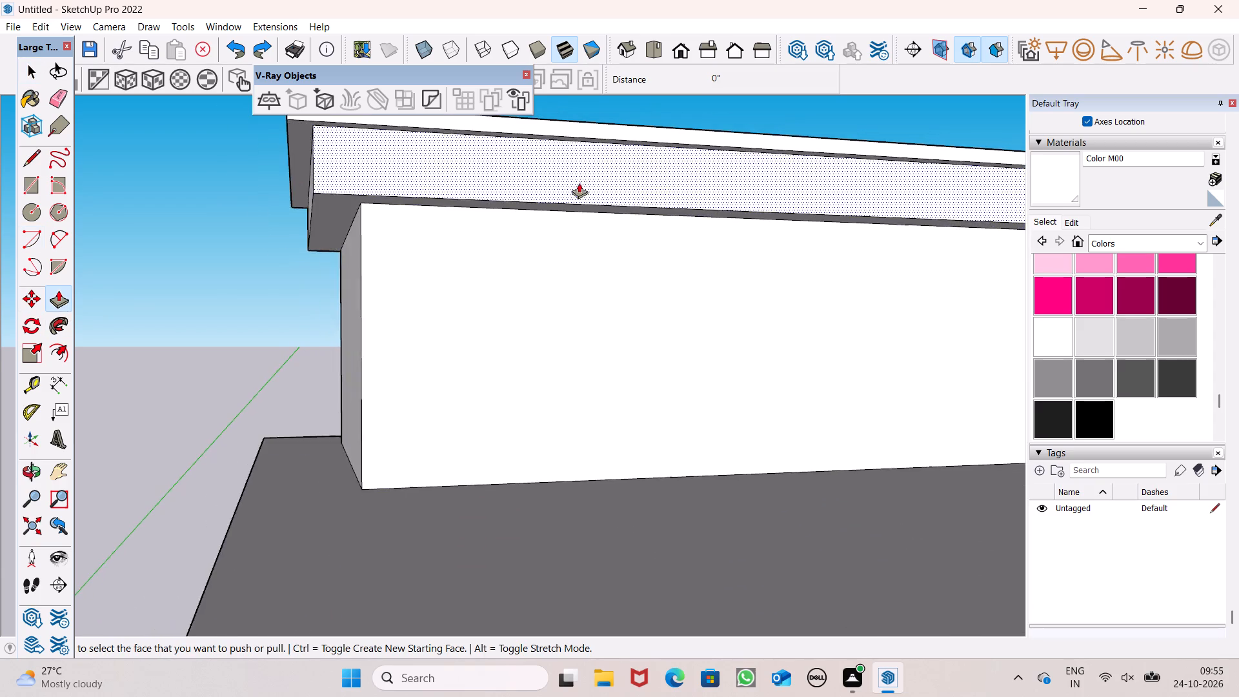
middle_drag(430, 212, 476, 205)
drag(393, 198, 392, 183)
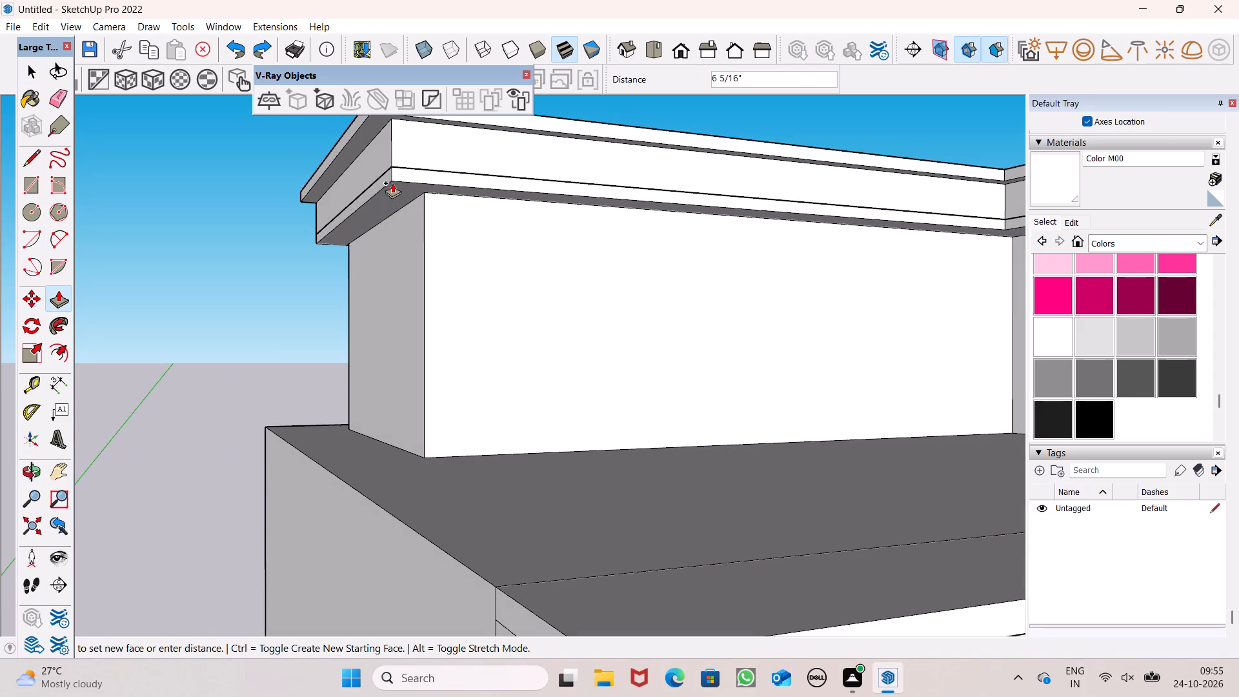
drag(392, 183, 387, 189)
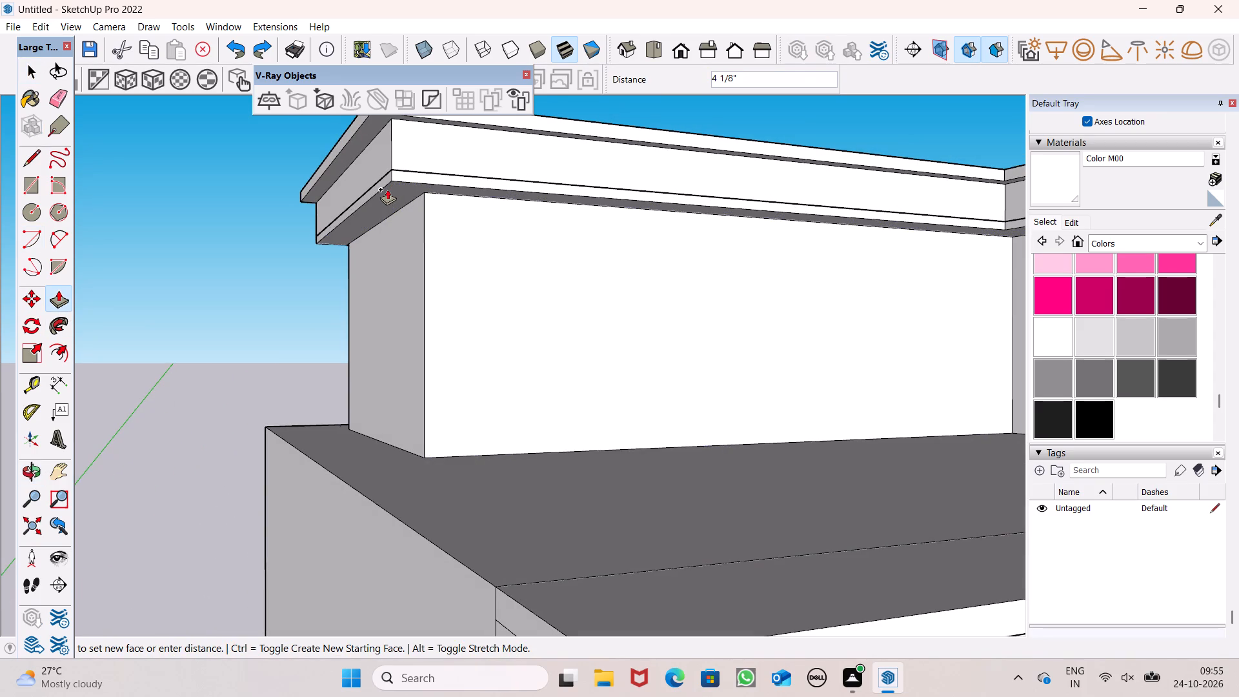
drag(387, 189, 389, 187)
click(389, 187)
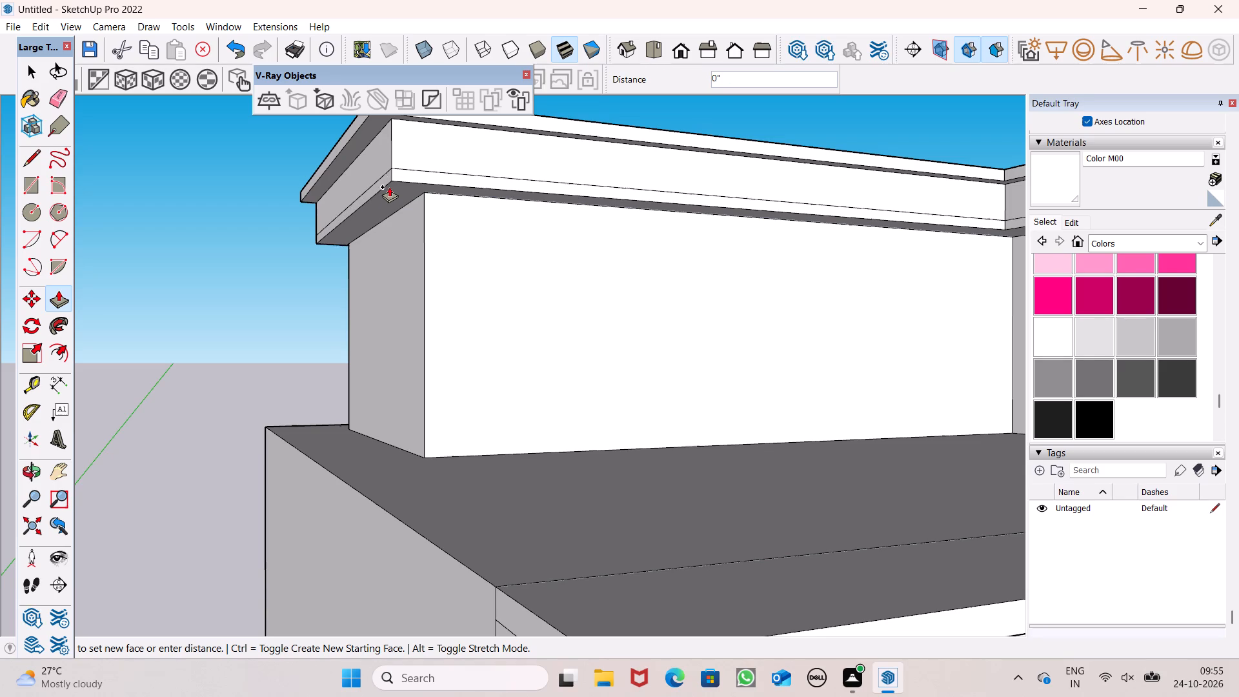
key(space)
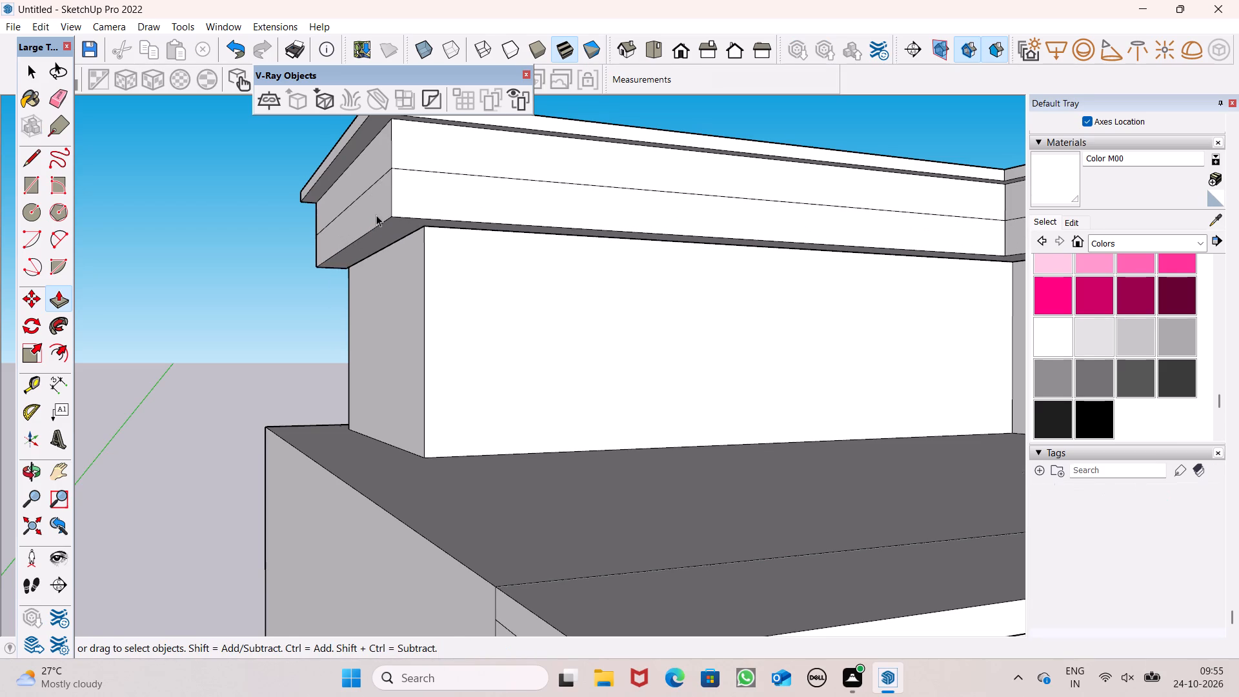
Push/Pull the lower strip's face at the slab's narrow end outward by about 10".
scroll(376, 215, down, 4)
middle_drag(499, 241, 543, 339)
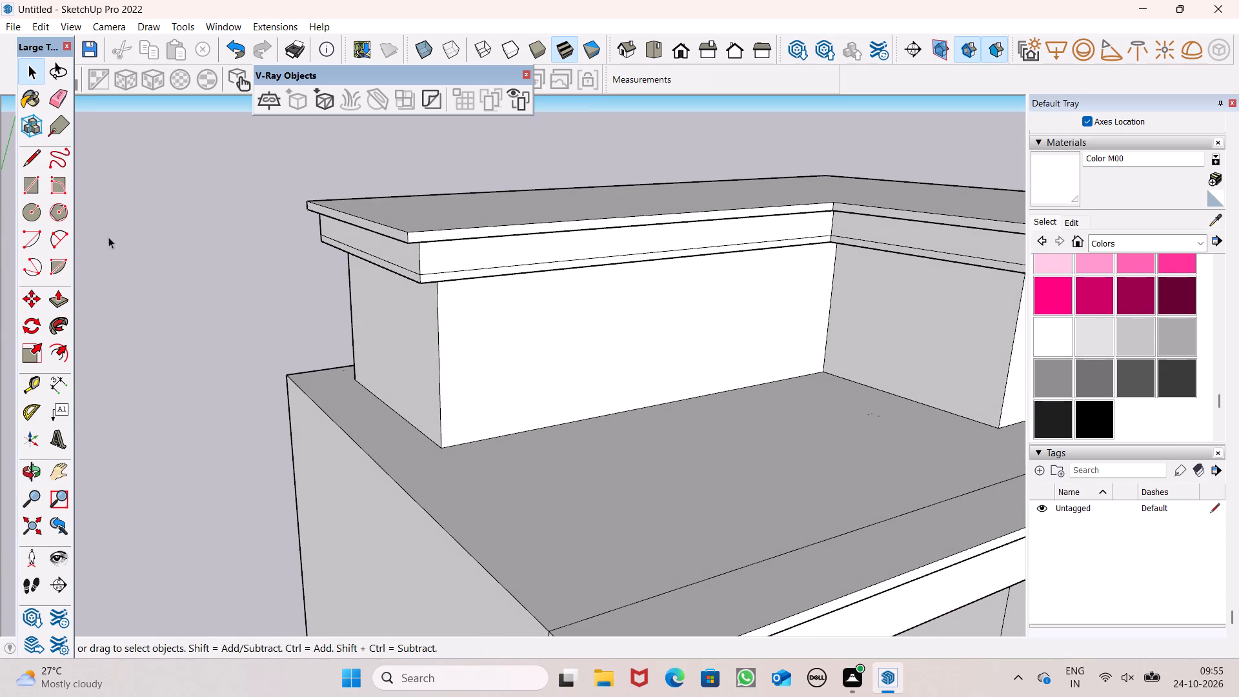
click(52, 301)
scroll(518, 222, up, 1)
middle_drag(525, 228, 684, 250)
scroll(654, 291, up, 2)
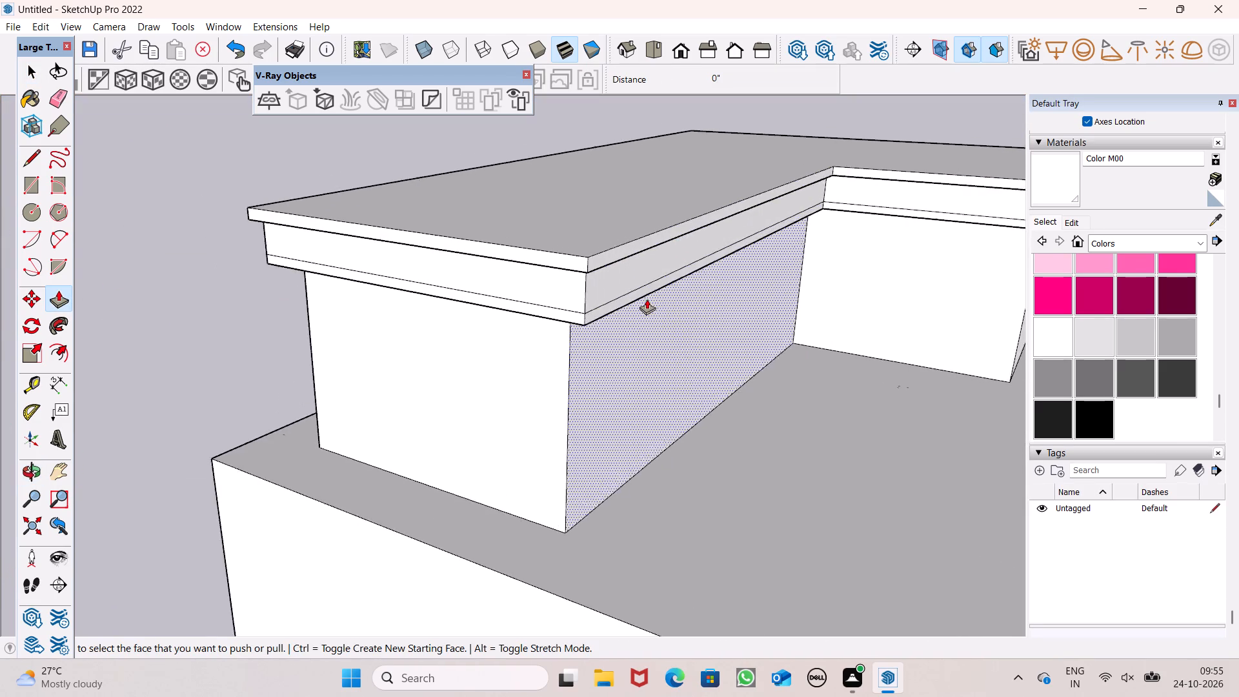
scroll(647, 299, up, 2)
drag(559, 323, 538, 245)
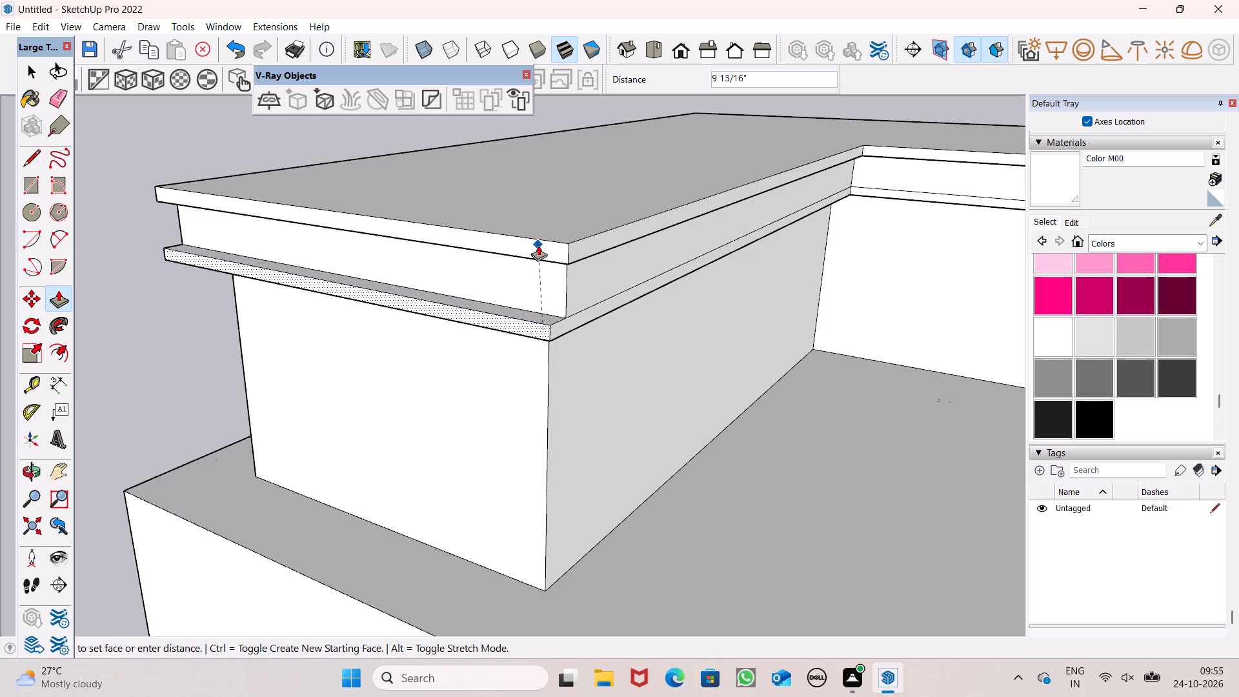
drag(538, 245, 540, 254)
Pull the lower strip outward along the long terrace side, and by about 8 7/16" along the projecting leg's inner side.
drag(567, 322, 609, 245)
scroll(523, 244, down, 6)
scroll(994, 223, up, 7)
middle_drag(927, 206, 917, 222)
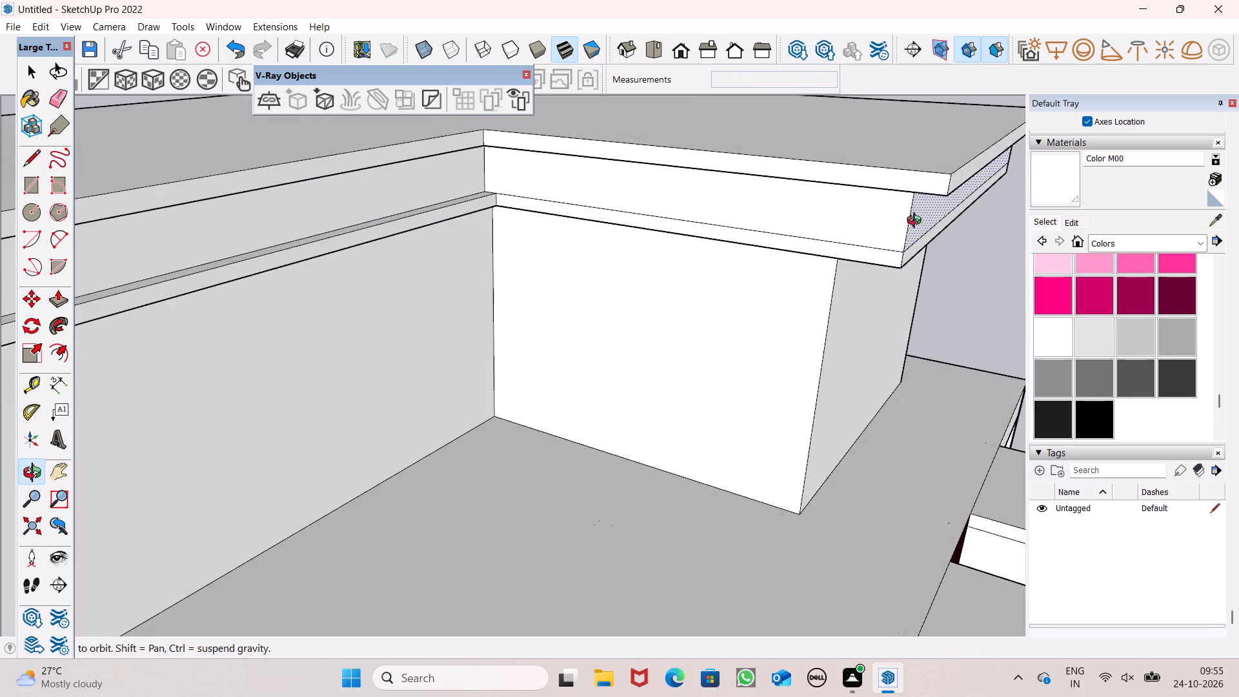
middle_drag(917, 222, 856, 234)
scroll(812, 221, up, 4)
drag(860, 327, 860, 328)
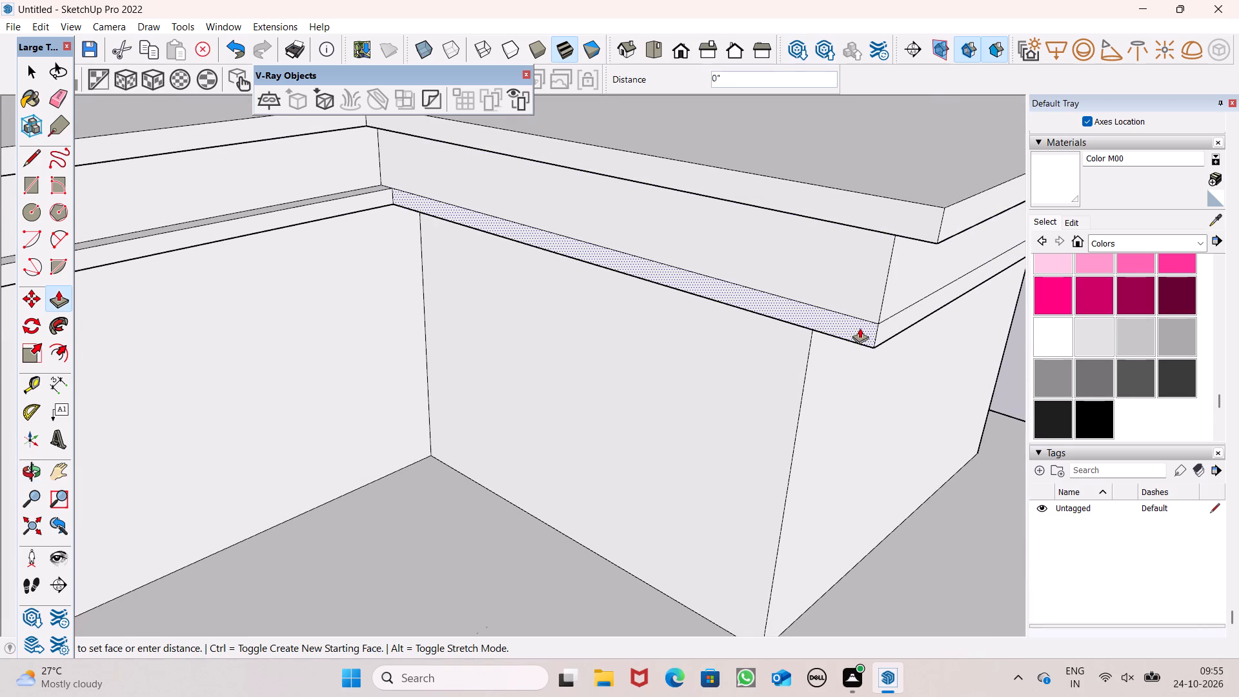
drag(860, 328, 865, 225)
scroll(669, 201, down, 2)
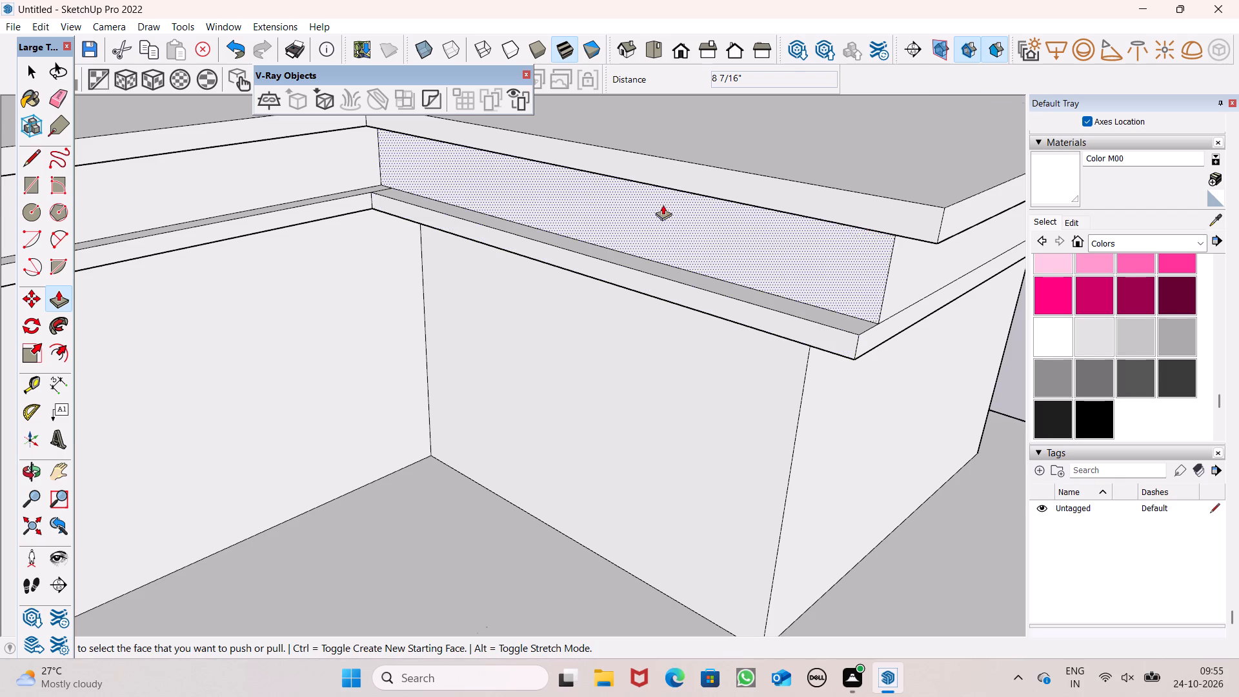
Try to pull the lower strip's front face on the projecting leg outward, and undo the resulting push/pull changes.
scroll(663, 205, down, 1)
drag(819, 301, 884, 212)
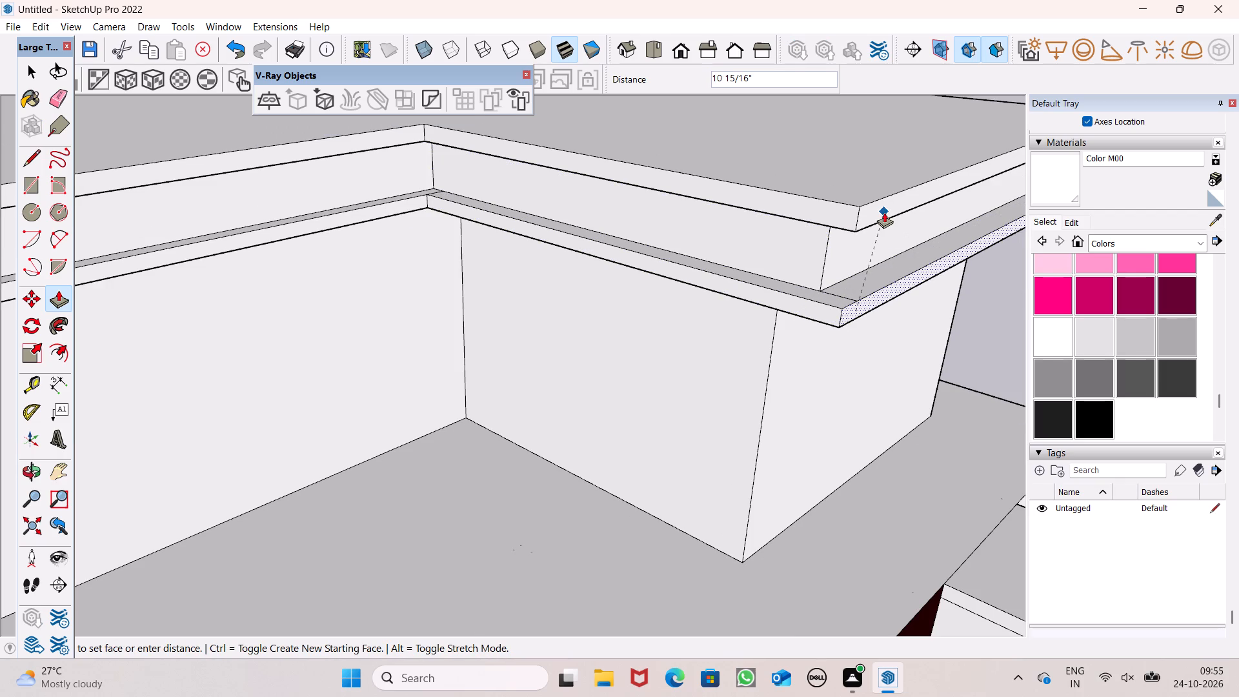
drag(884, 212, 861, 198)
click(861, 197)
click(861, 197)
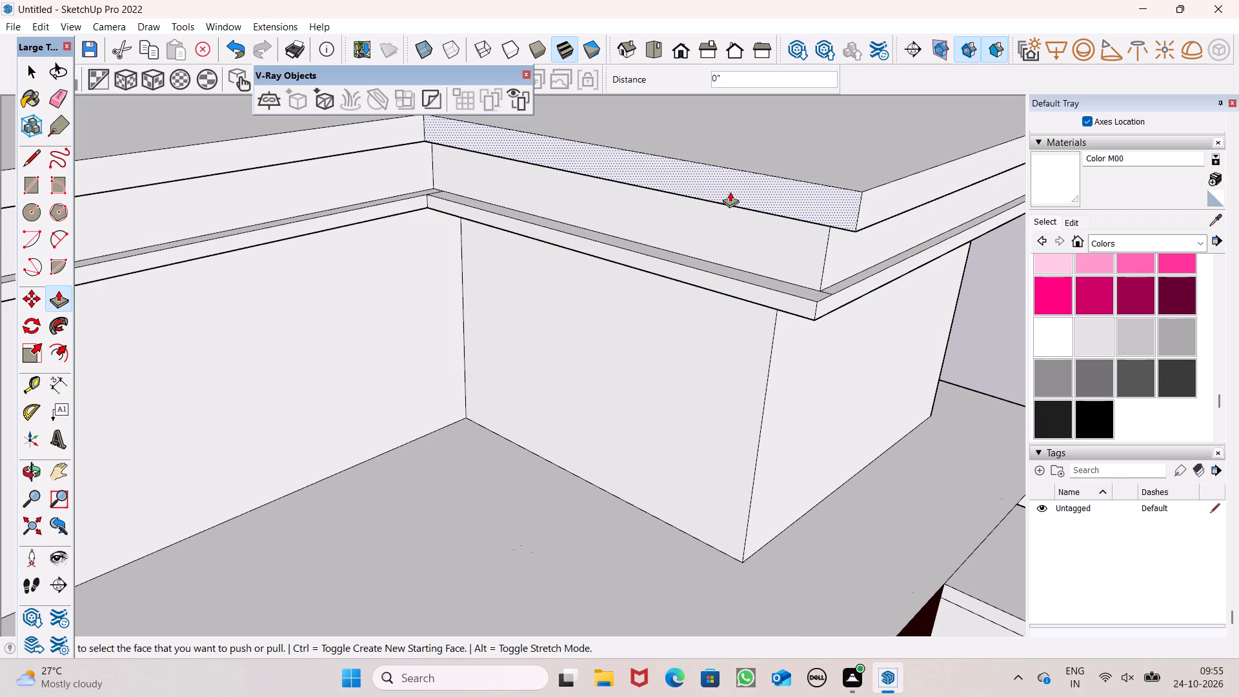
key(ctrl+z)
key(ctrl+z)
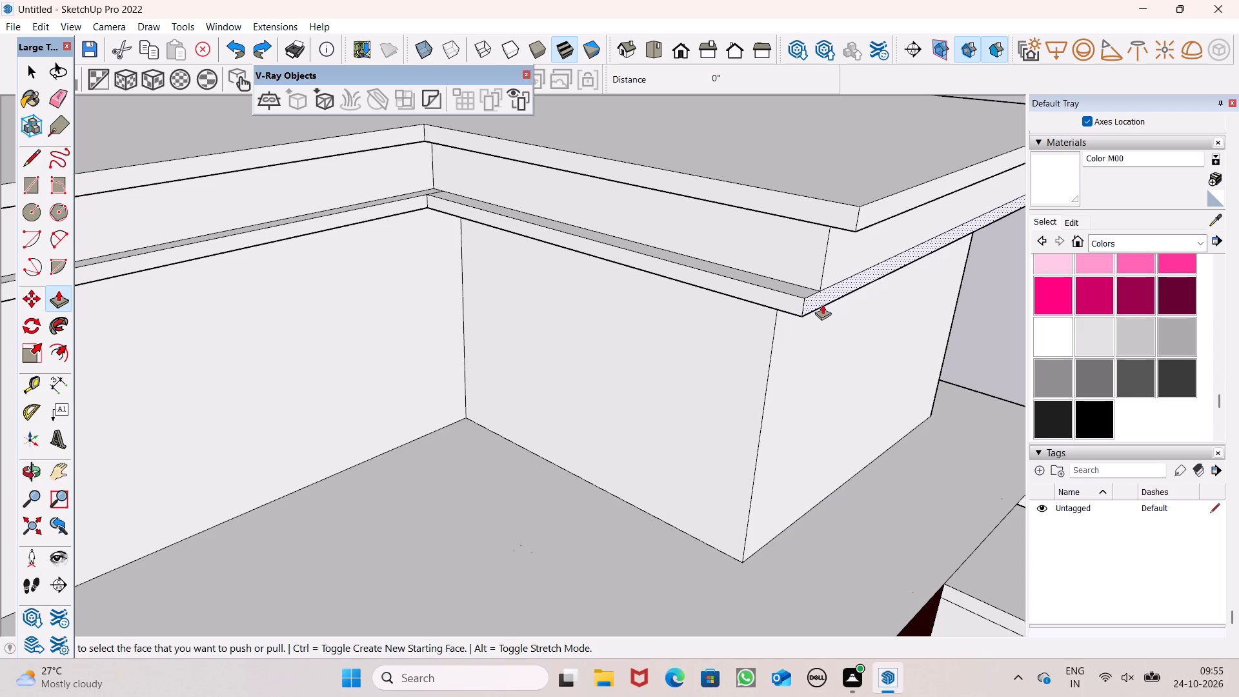
Pull the lower strip's front face on the projecting leg outward by about 10 15/16".
drag(827, 304, 867, 229)
scroll(788, 253, down, 8)
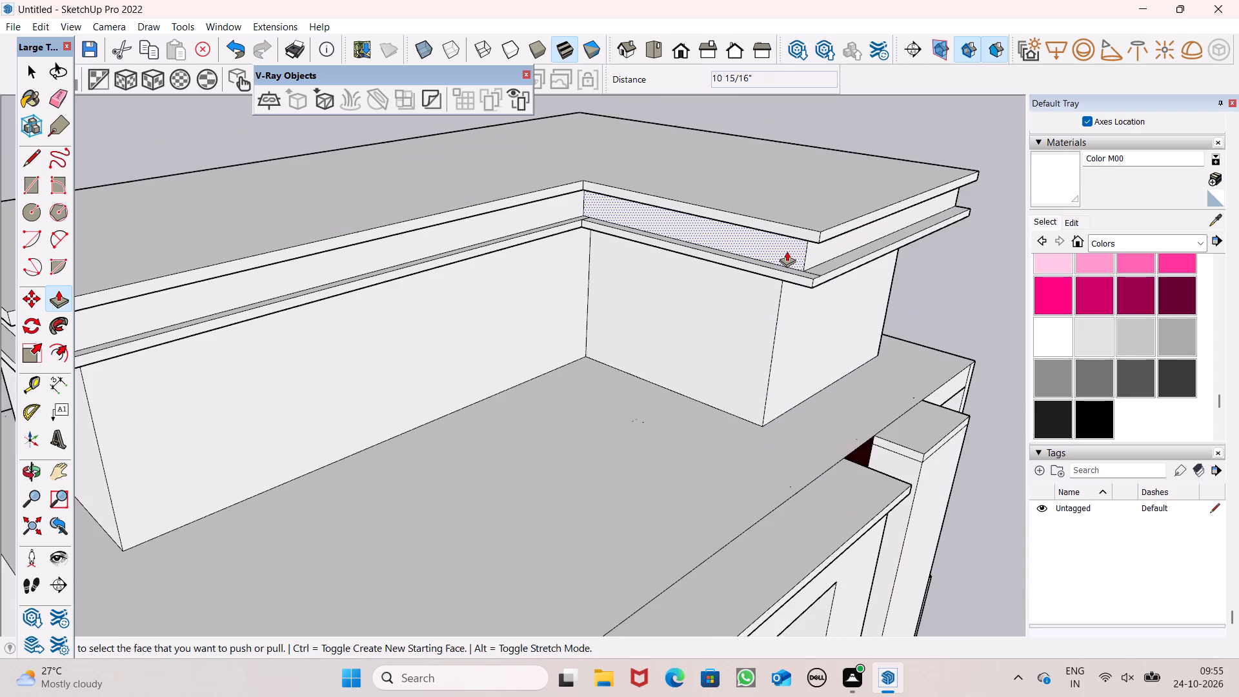
scroll(805, 232, down, 5)
middle_drag(845, 268, 791, 159)
key(space)
Examine the whole house and its double-banded roof from the front and from above.
scroll(794, 172, down, 6)
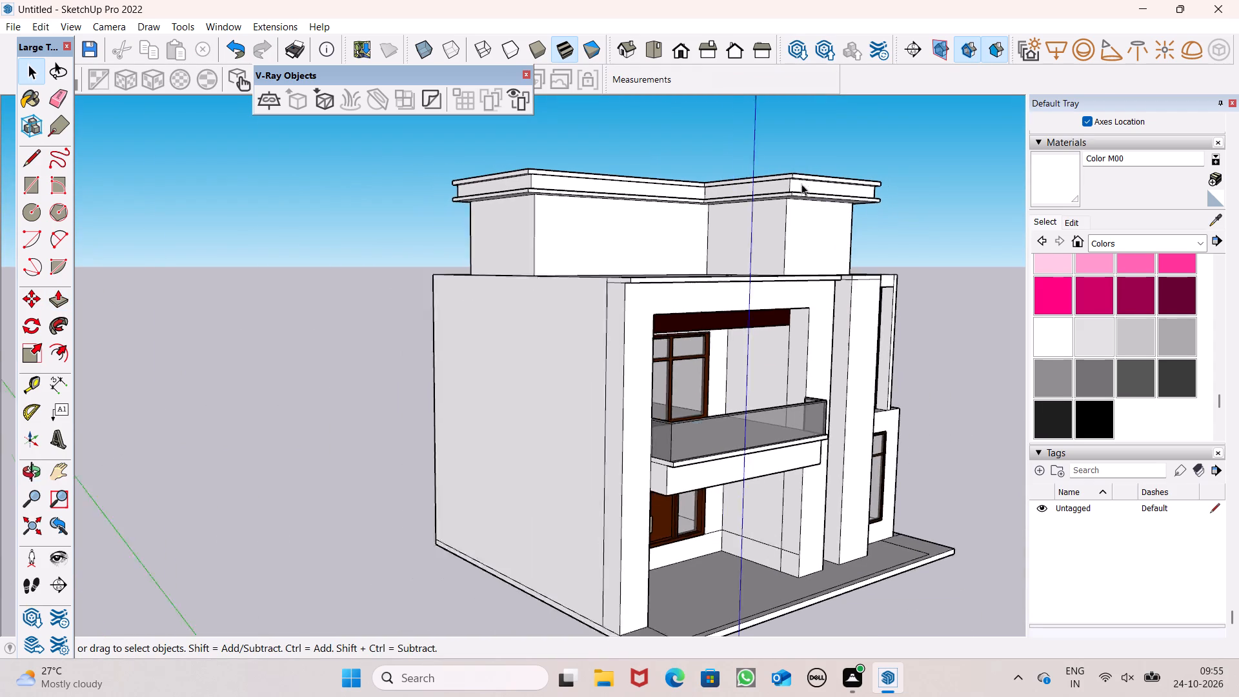
scroll(801, 184, down, 1)
middle_drag(809, 250, 632, 443)
scroll(650, 279, down, 5)
middle_drag(673, 330, 871, 412)
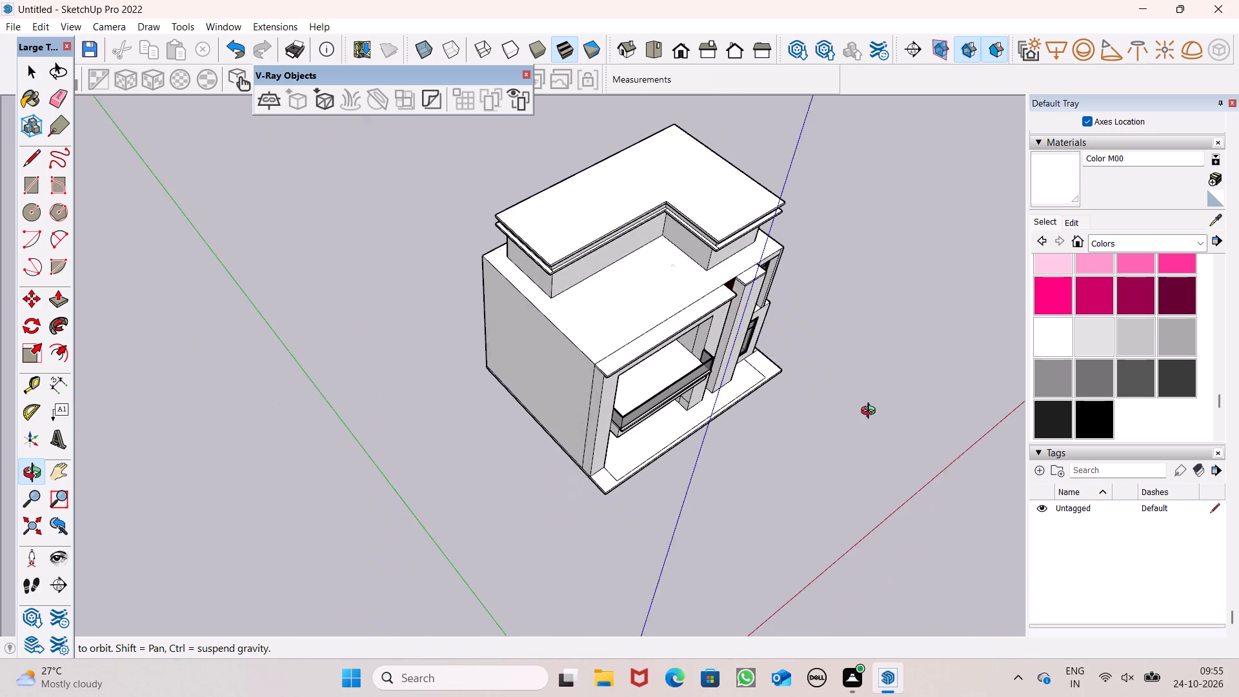
middle_drag(871, 412, 873, 410)
scroll(510, 254, up, 2)
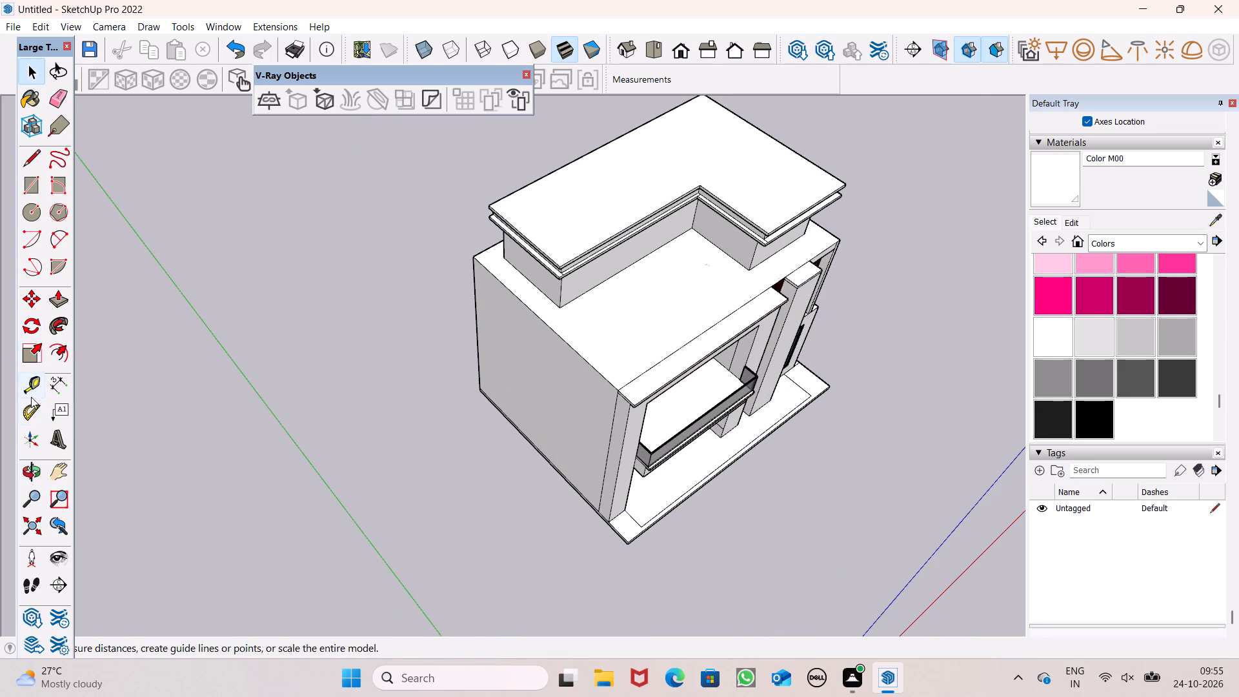
Place a guide line on the terrace floor just inside the edge above the solid side wall, parallel to that edge.
click(32, 386)
scroll(479, 328, up, 2)
middle_drag(512, 329, 1005, 301)
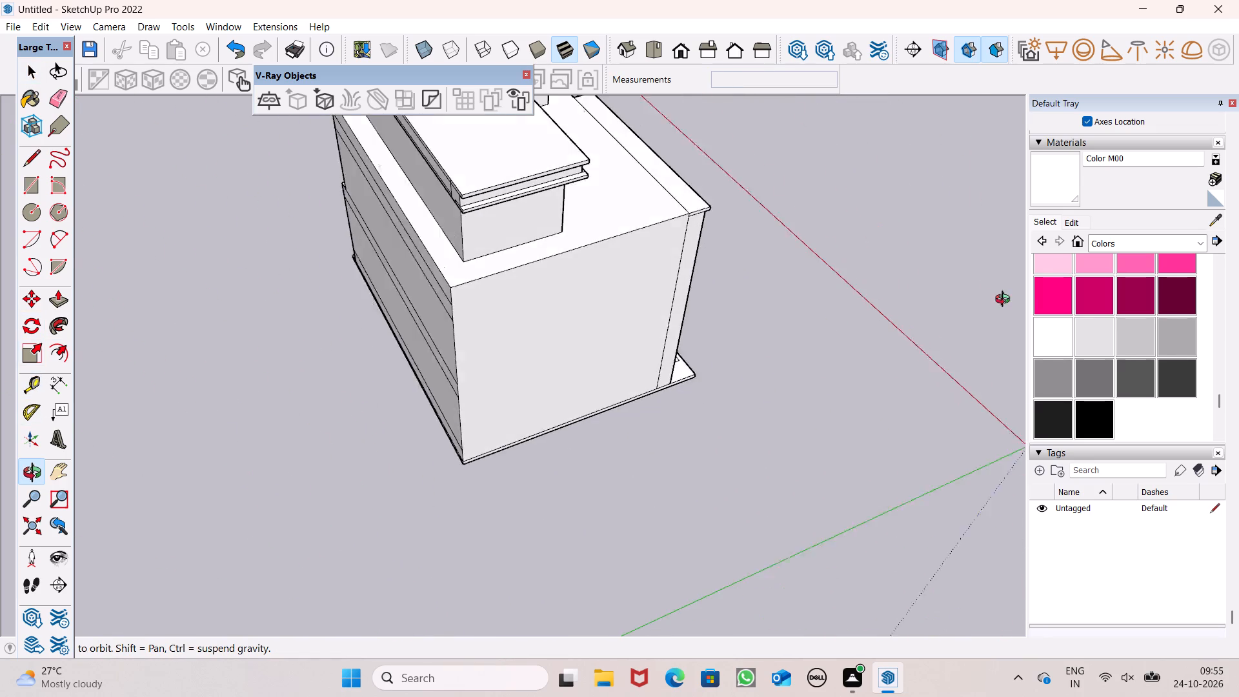
middle_drag(1005, 301, 1018, 294)
scroll(519, 187, down, 4)
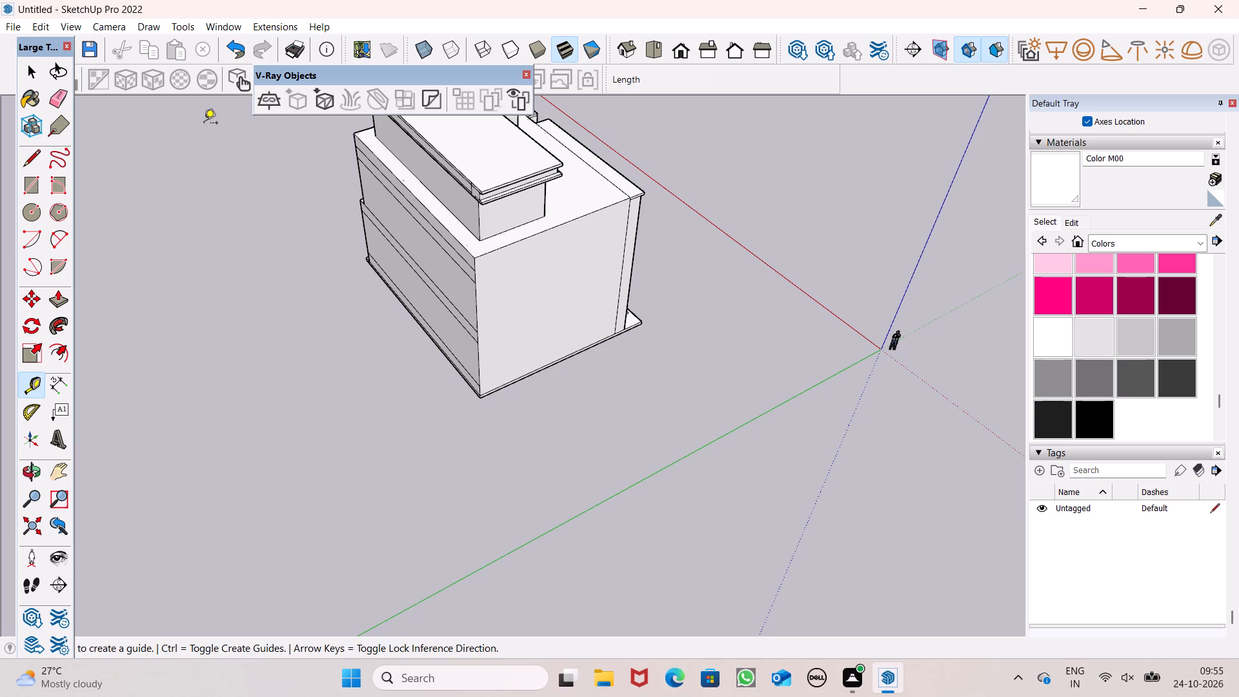
middle_drag(905, 261, 277, 310)
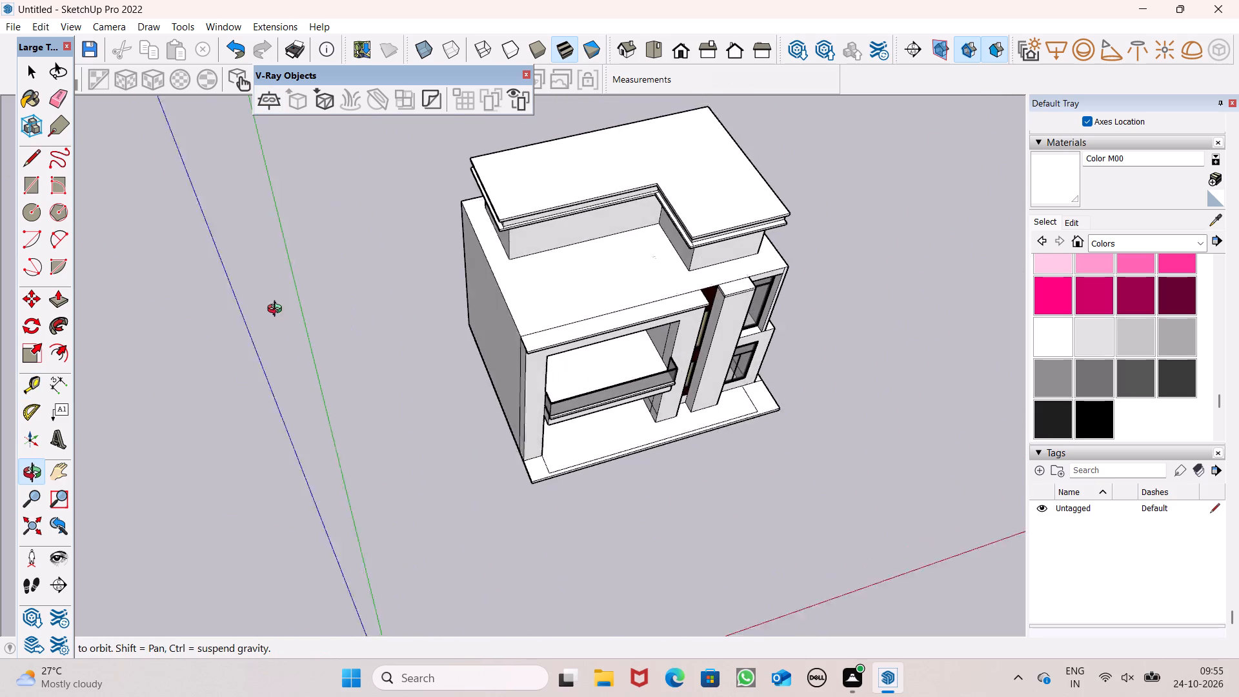
middle_drag(277, 310, 253, 301)
scroll(428, 288, up, 5)
scroll(576, 323, up, 5)
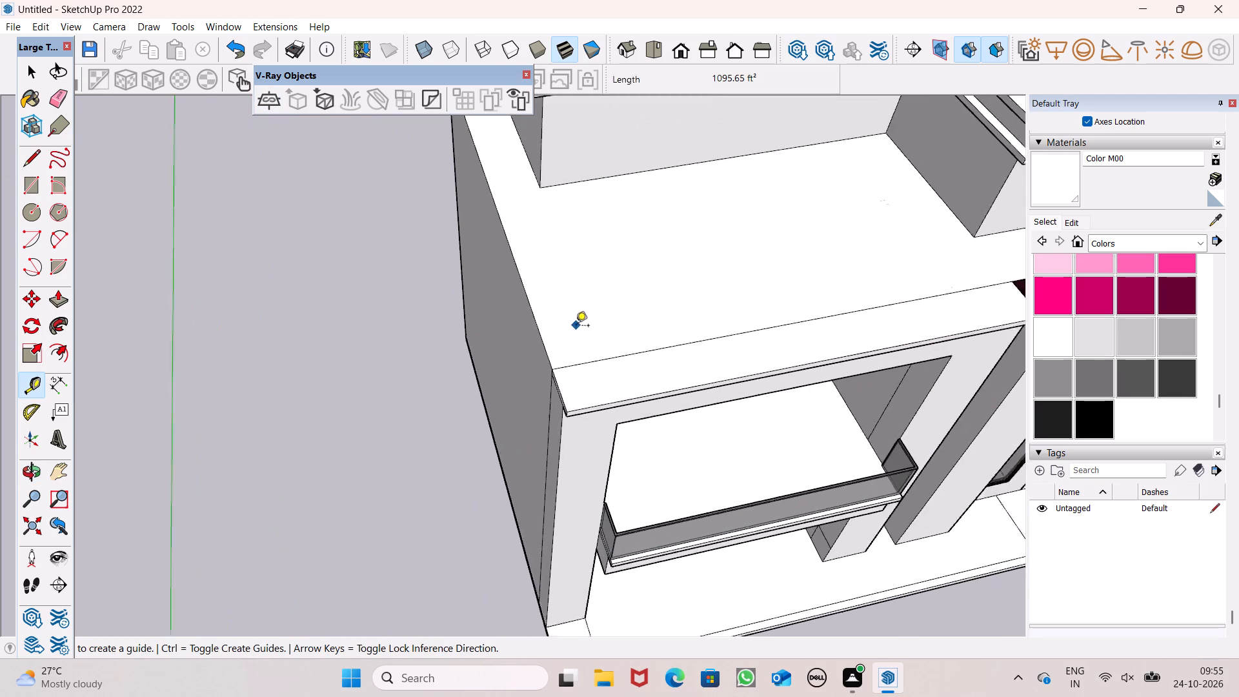
click(538, 343)
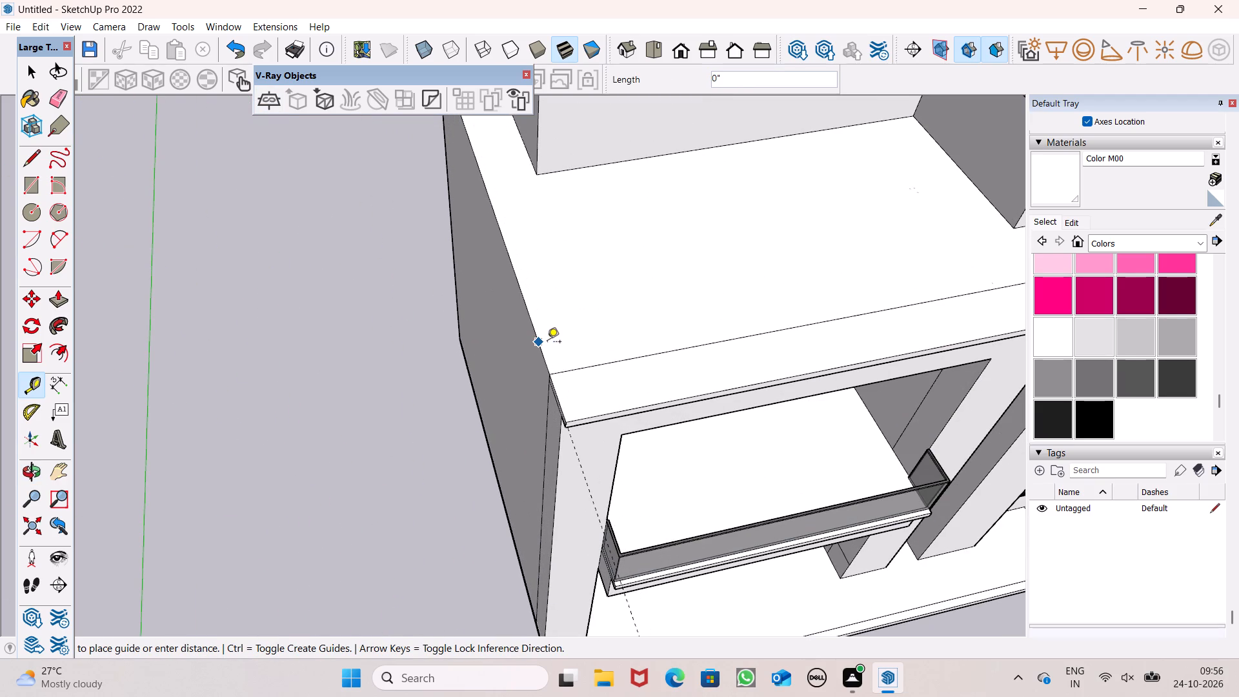
click(550, 339)
Place a second guide line on the terrace floor, offset 2" inward from the first guide.
click(550, 342)
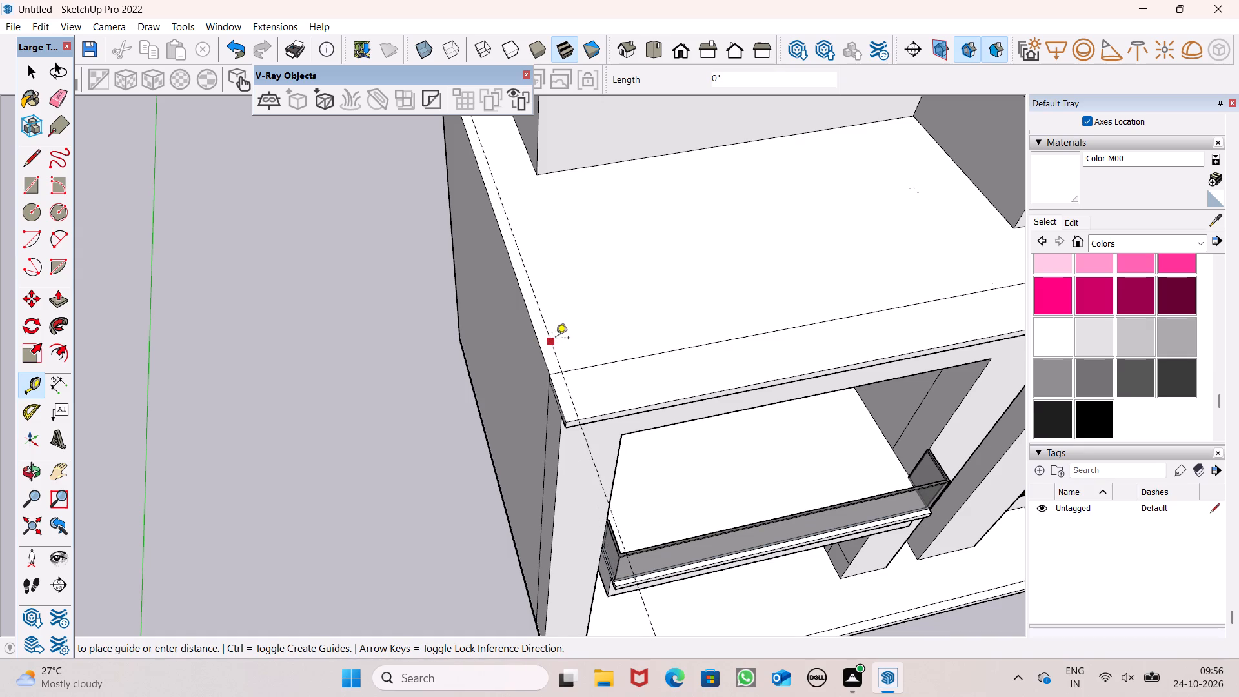
key(2)
key(shift+quotedbl)
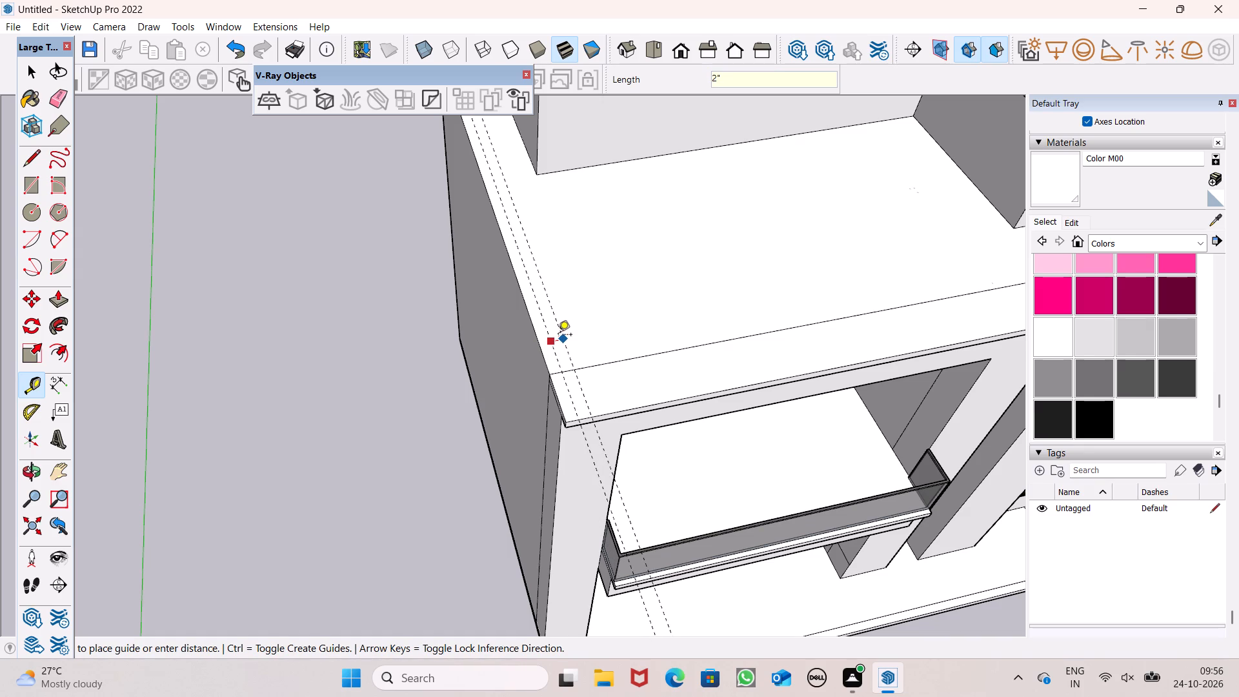
key(Return)
scroll(523, 296, down, 3)
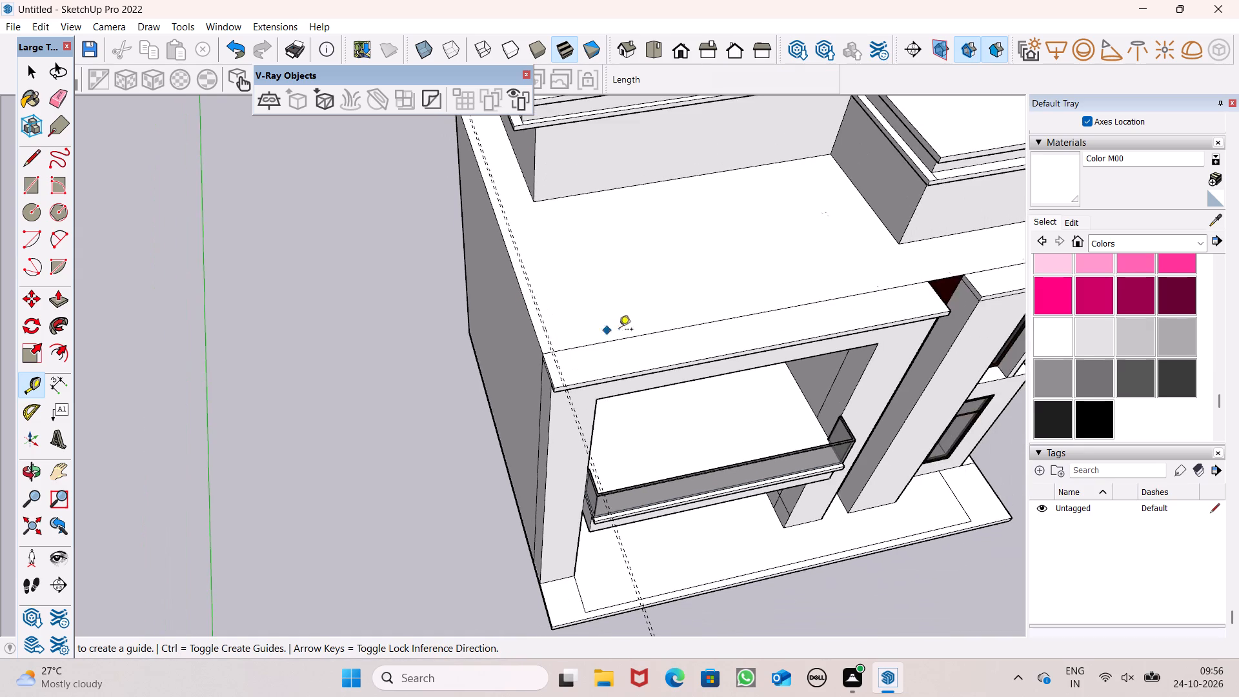
scroll(599, 349, down, 5)
scroll(780, 358, up, 5)
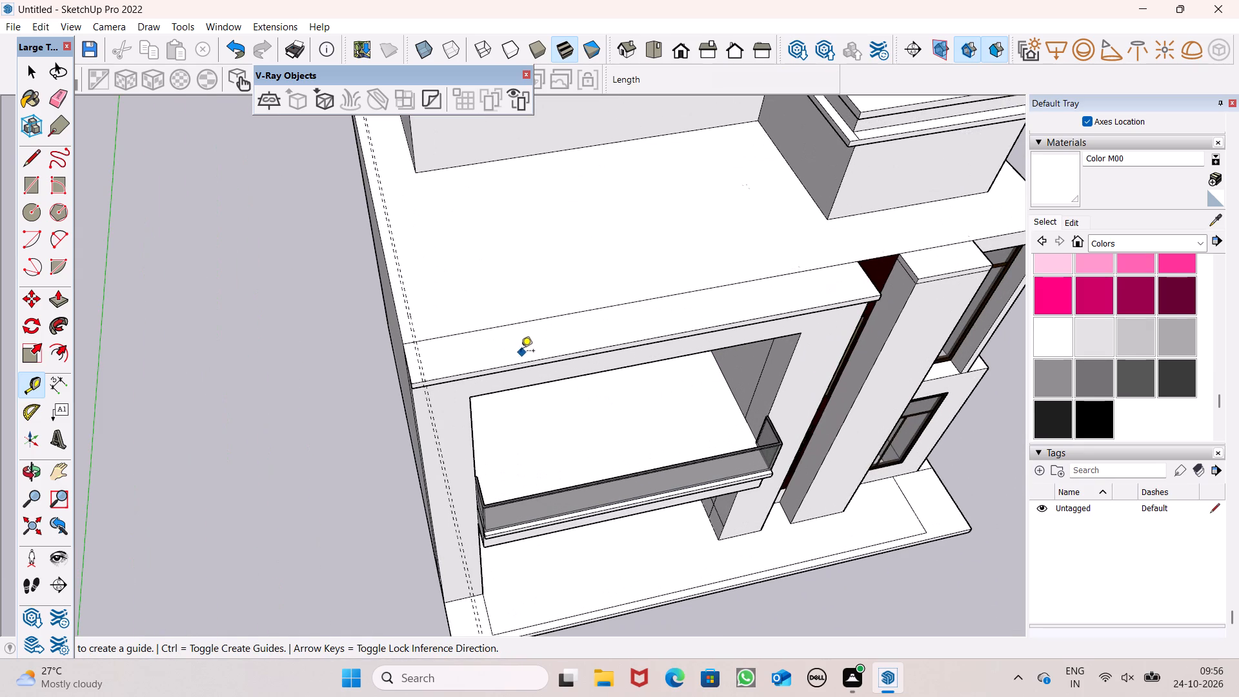
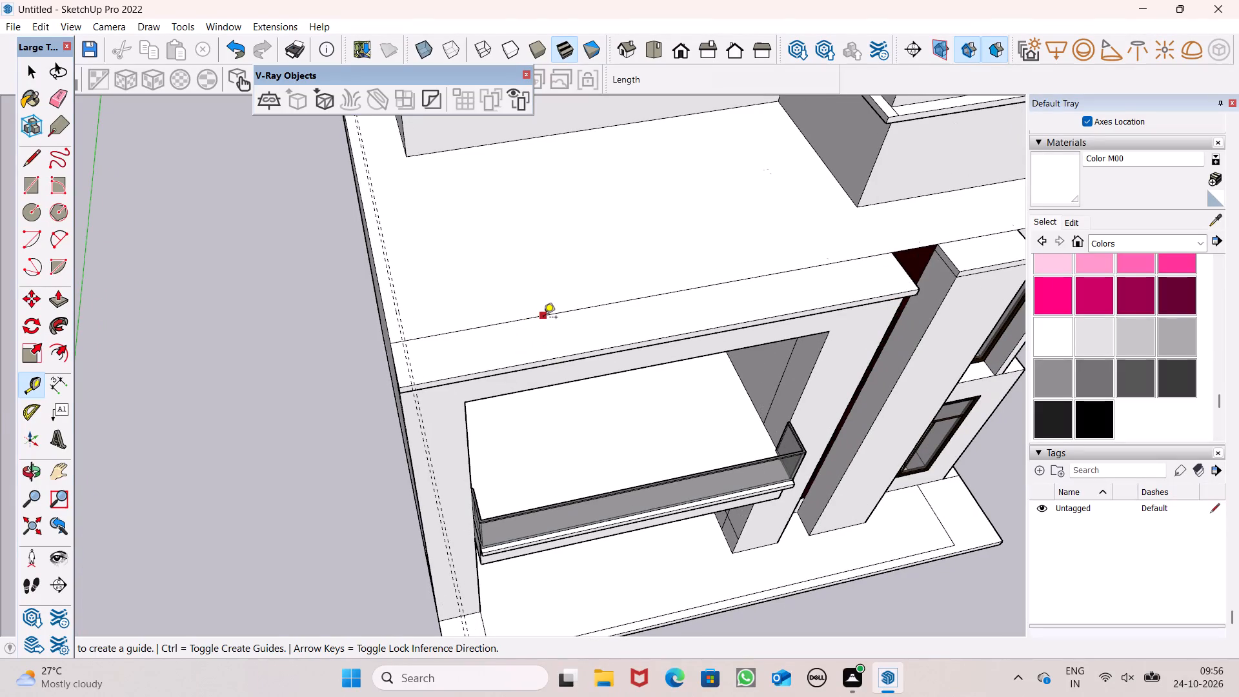
Place a guide about 1' inside the terrace floor's front seam line, plus a parallel guide 2" further inward.
click(543, 318)
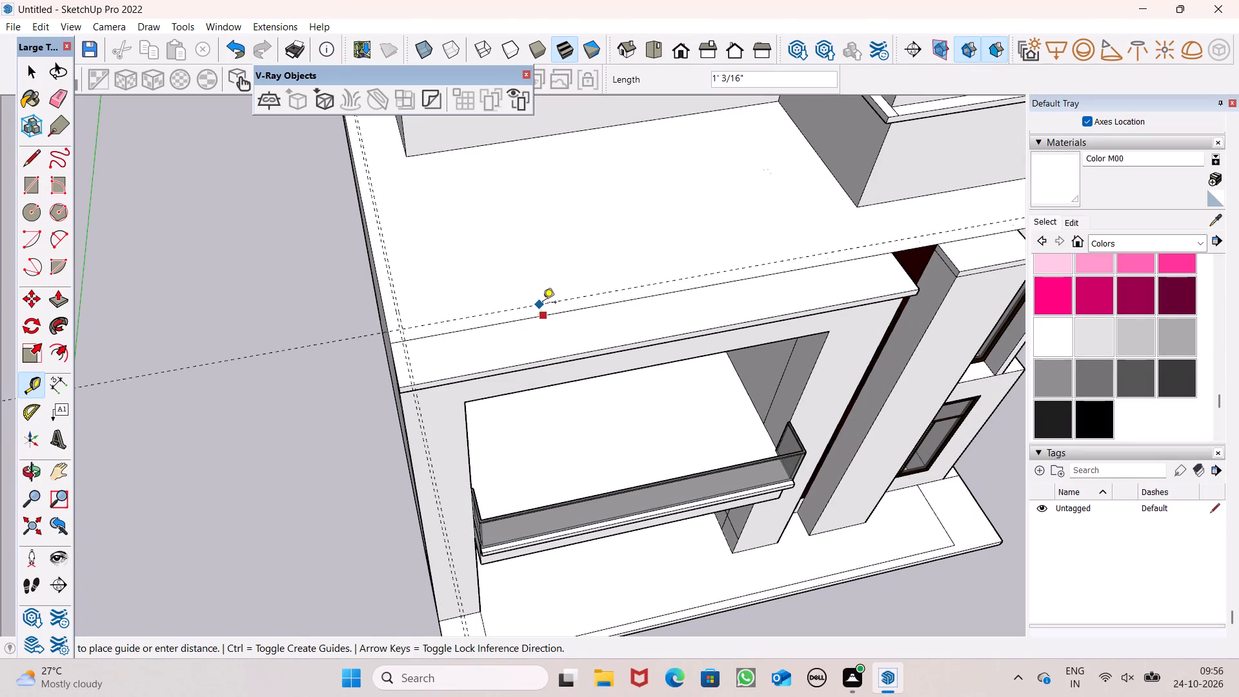
click(543, 303)
click(543, 306)
key(2)
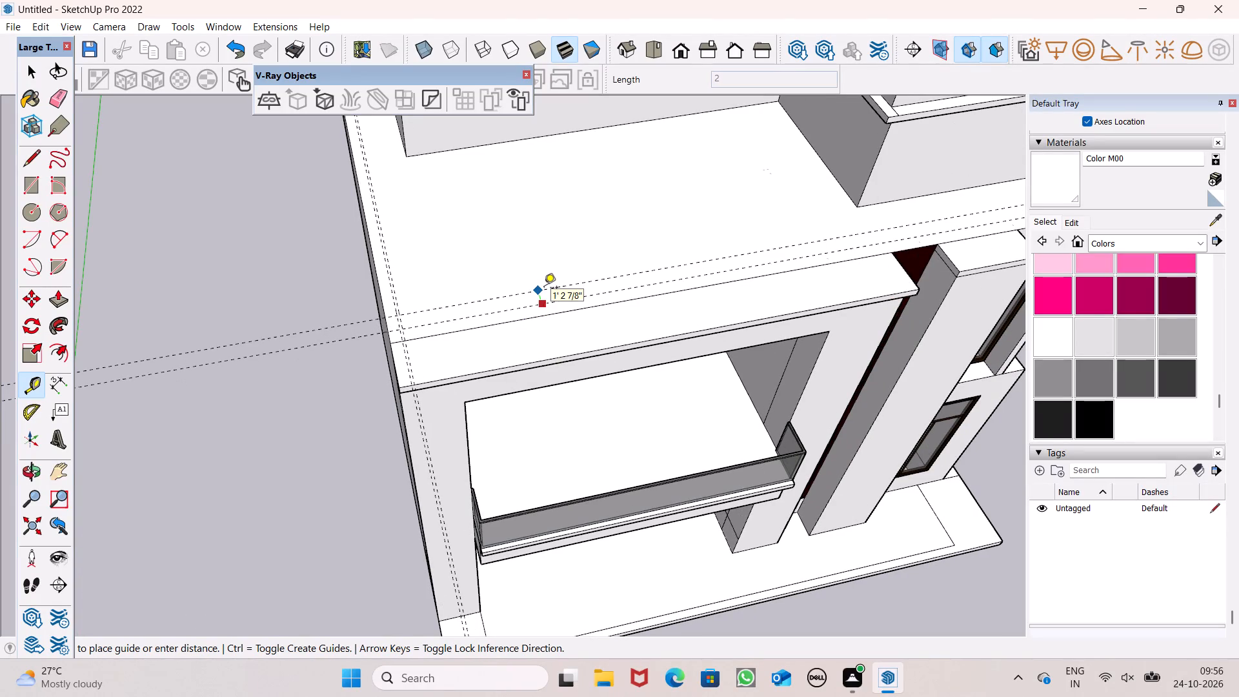
key(shift+quotedbl)
key(Return)
Place a guide about 7" inside the terrace edge on the window-side wall, plus a parallel guide 2" further inward.
scroll(514, 274, down, 6)
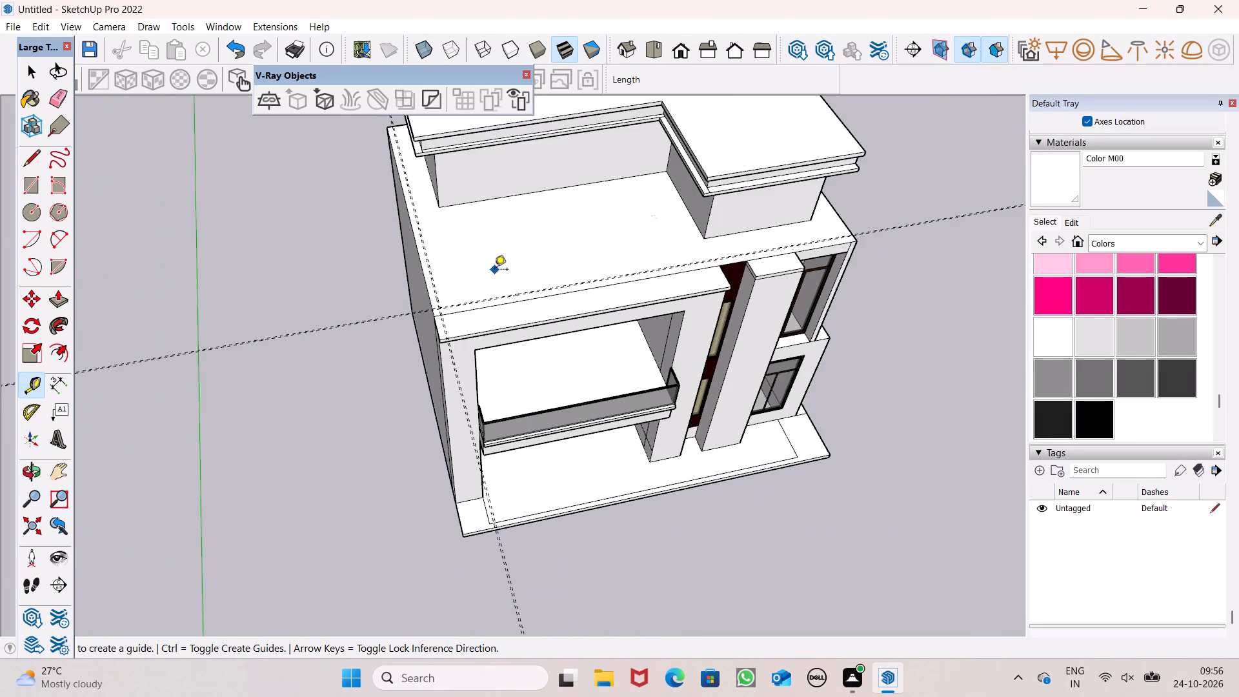
scroll(494, 270, down, 5)
middle_drag(605, 299, 168, 267)
scroll(737, 428, up, 4)
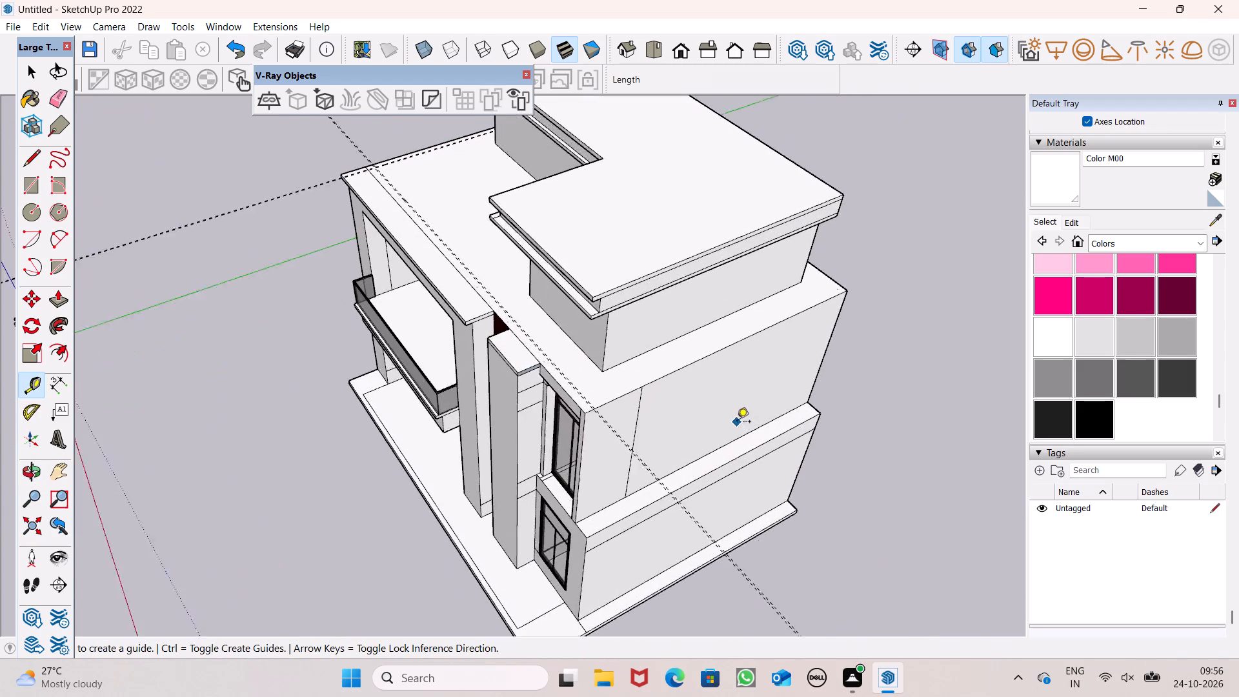
scroll(737, 423, up, 3)
scroll(536, 375, up, 4)
click(570, 407)
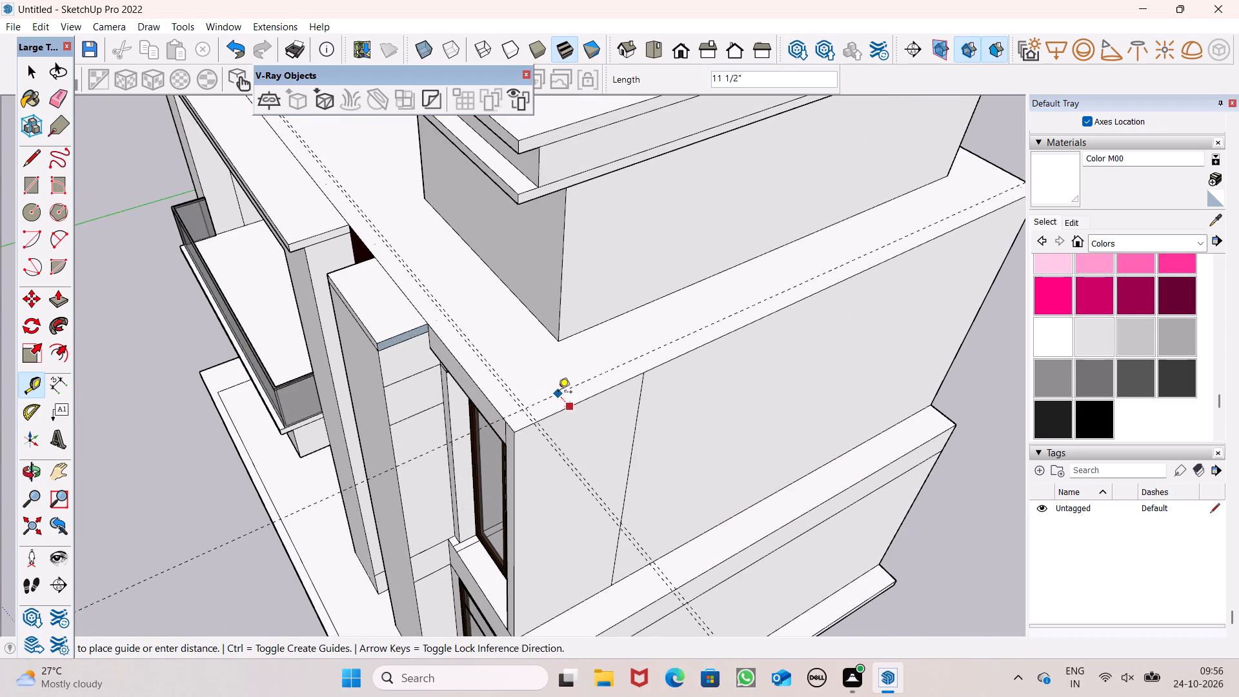
click(556, 405)
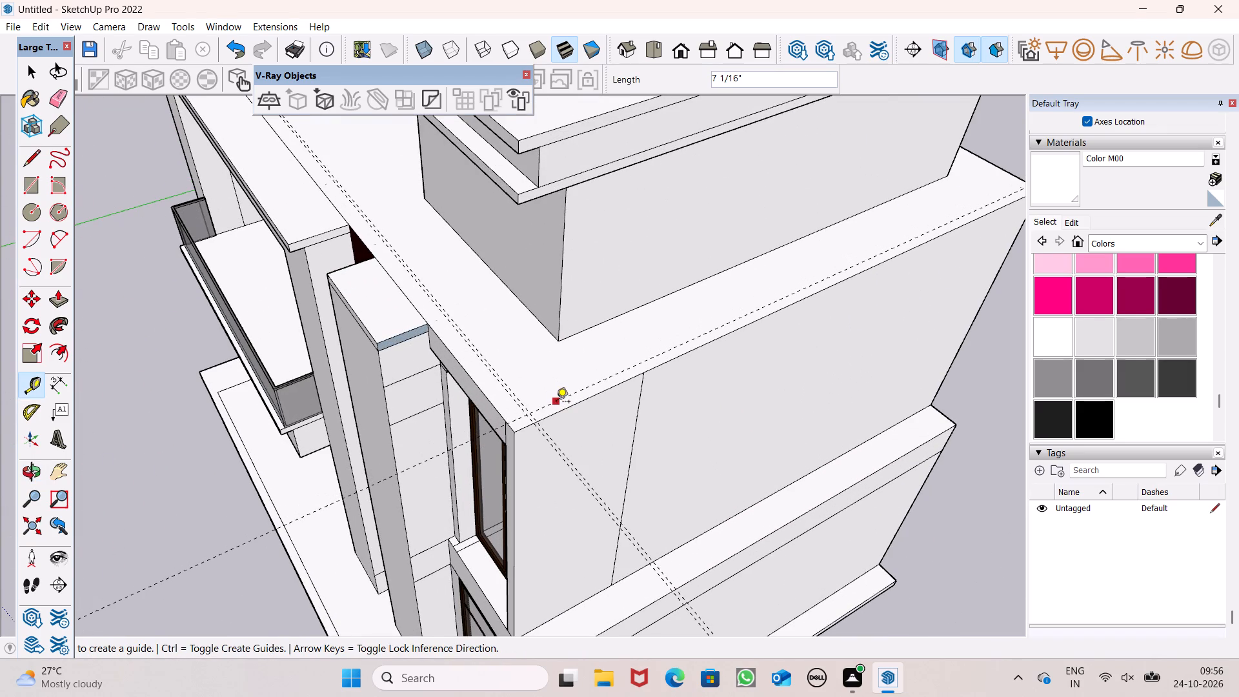
click(556, 403)
key(2)
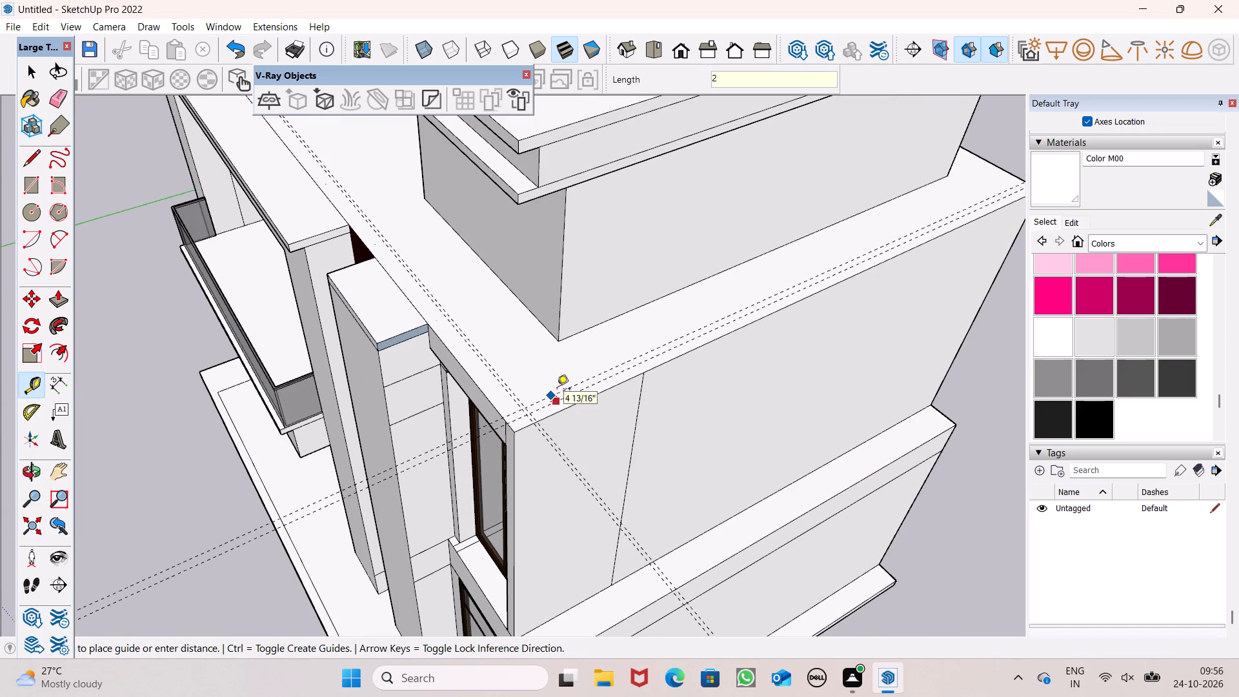
key(shift+quotedbl)
key(Return)
Place a guide just inside the terrace's rear edge, plus a parallel guide 2" further inward.
scroll(603, 297, down, 6)
middle_drag(687, 319, 467, 330)
scroll(544, 225, down, 5)
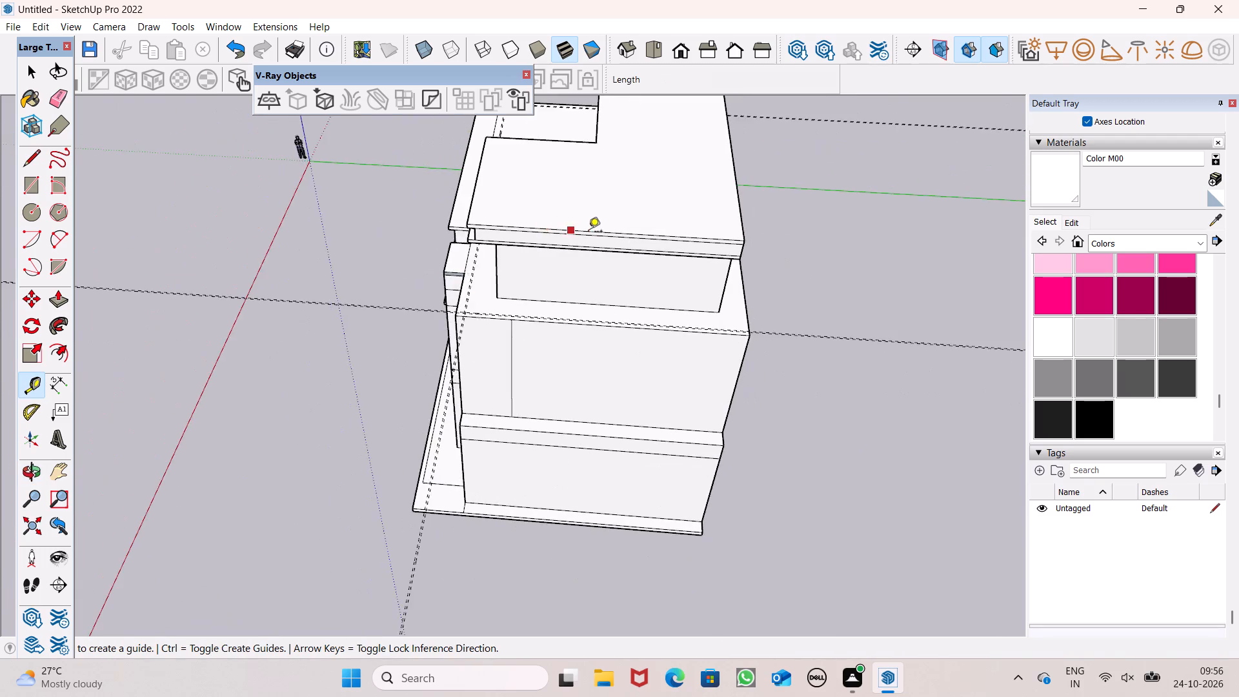
scroll(592, 233, down, 3)
middle_drag(627, 288, 372, 307)
scroll(645, 414, up, 11)
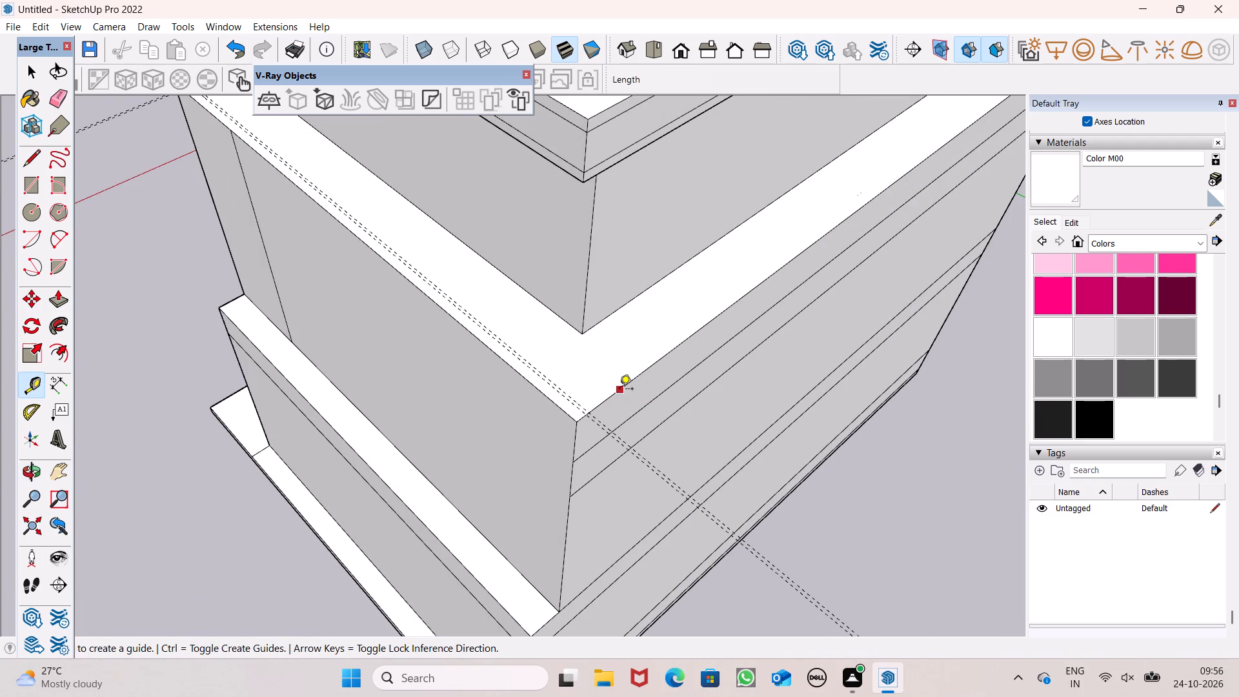
click(619, 390)
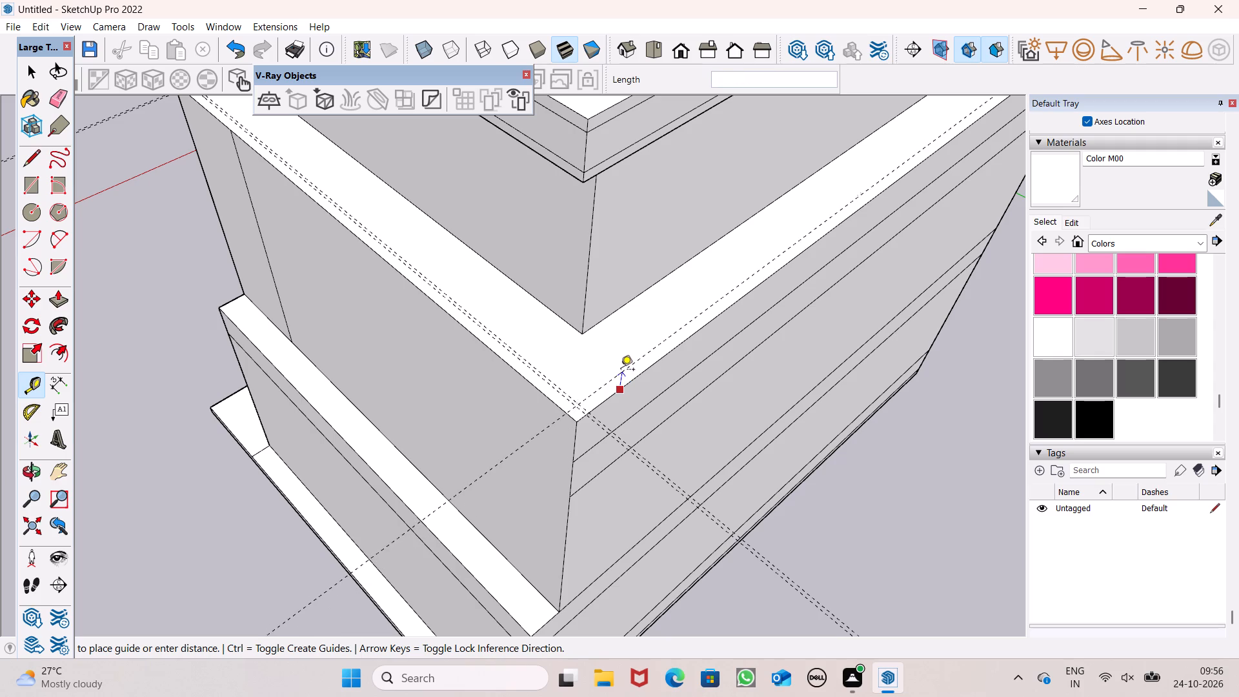
scroll(622, 376, up, 7)
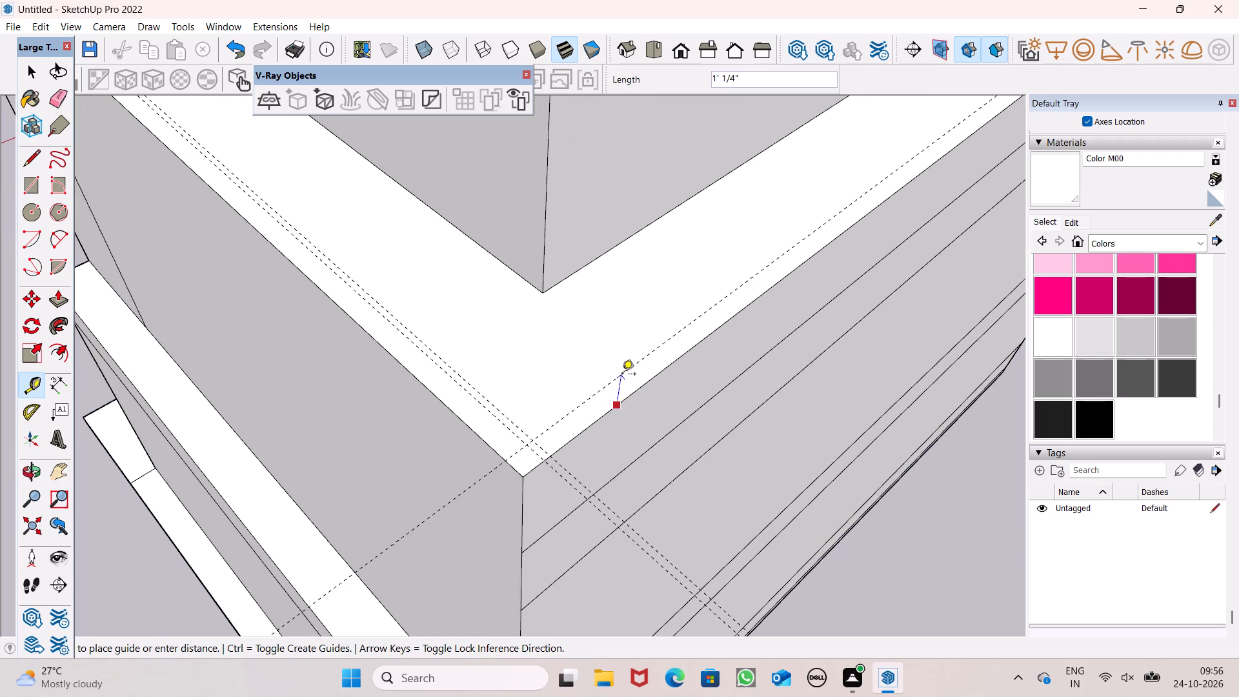
click(634, 375)
click(634, 375)
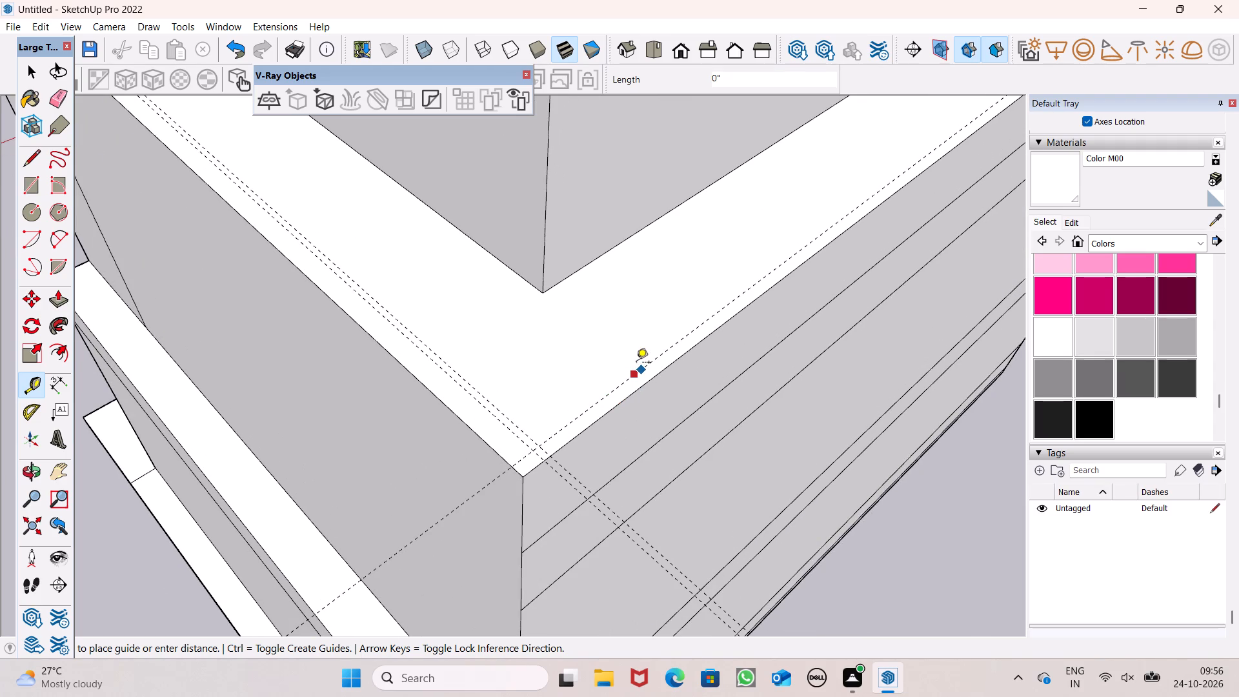
key(2)
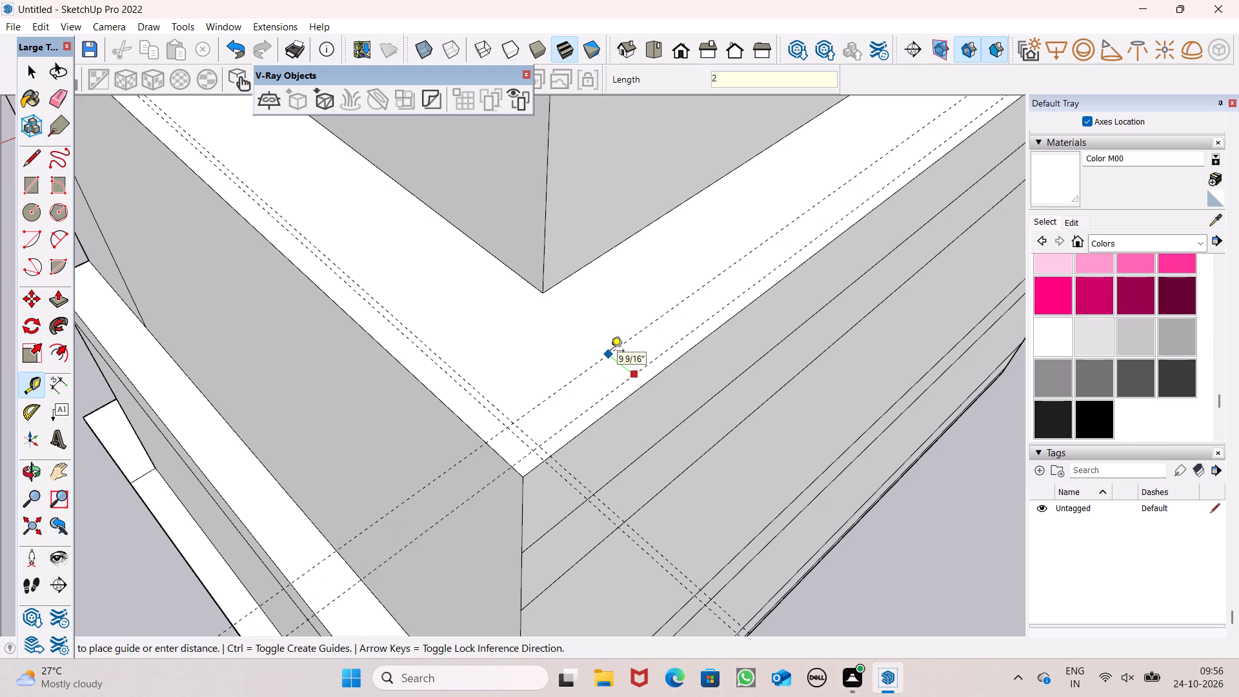
key(shift+quotedbl)
key(Return)
Draw a 2" wide rectangle about 35' 7" long between the paired guides along the window-side terrace edge.
scroll(648, 381, down, 6)
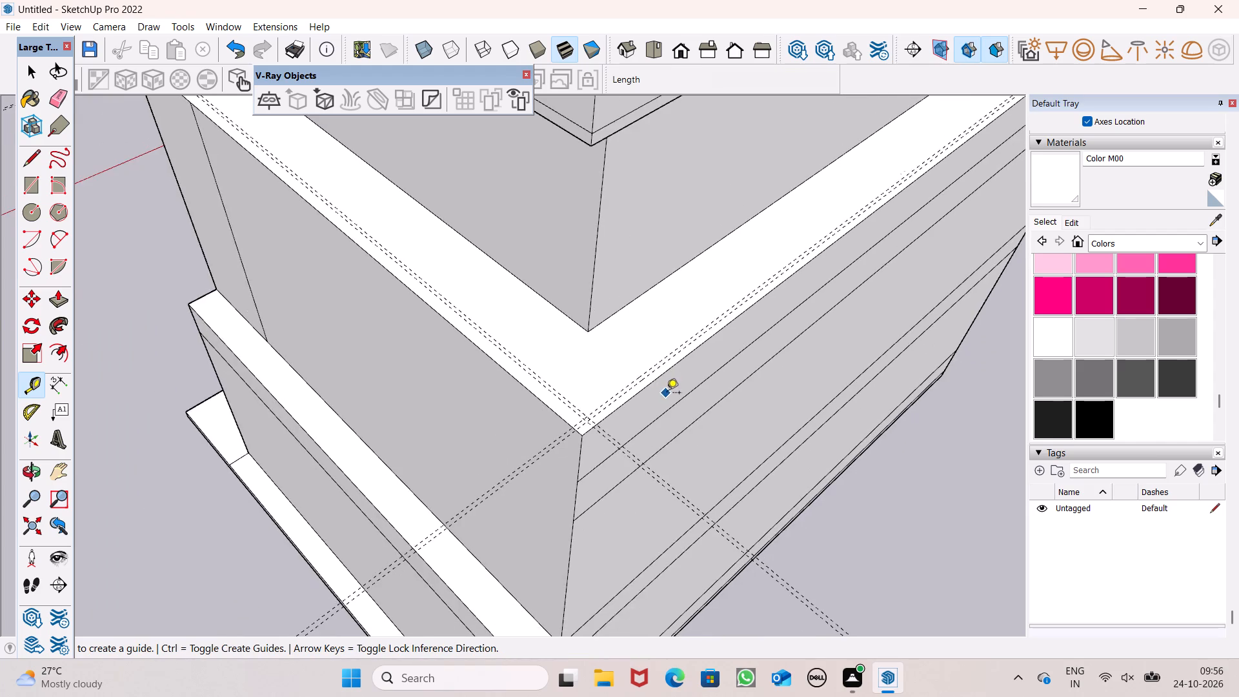
scroll(674, 395, down, 10)
key(space)
scroll(596, 378, down, 5)
middle_drag(766, 431, 772, 434)
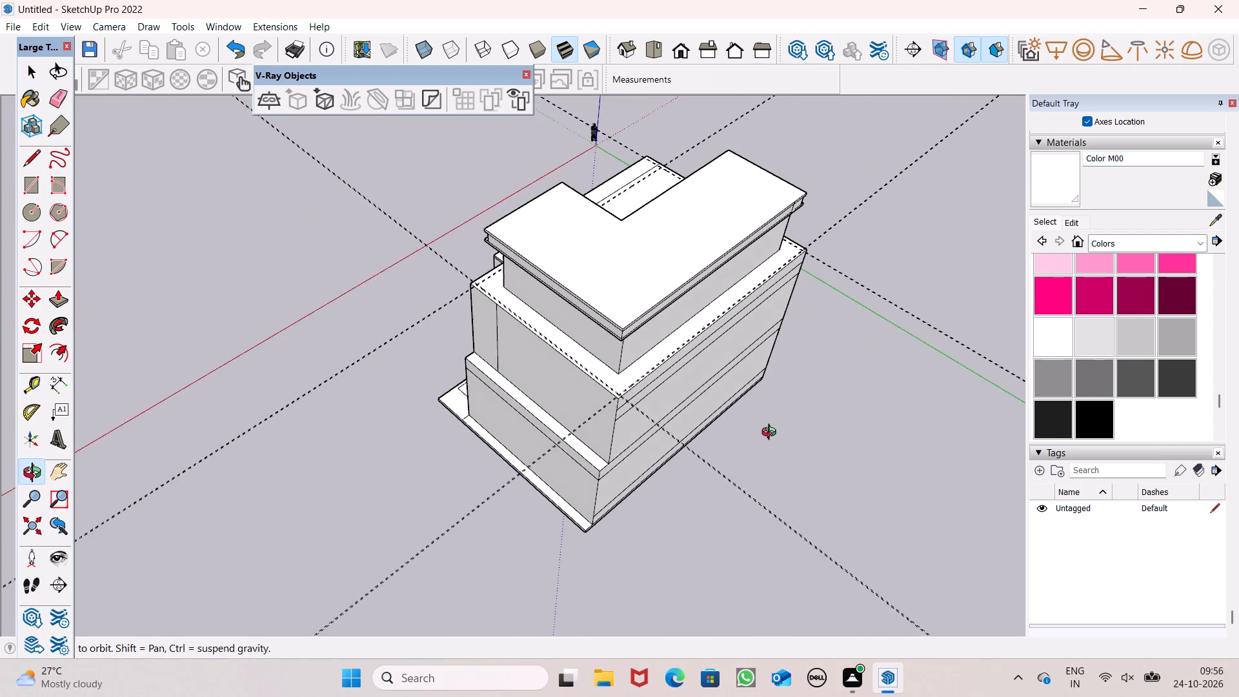
middle_drag(772, 434, 1065, 444)
click(36, 183)
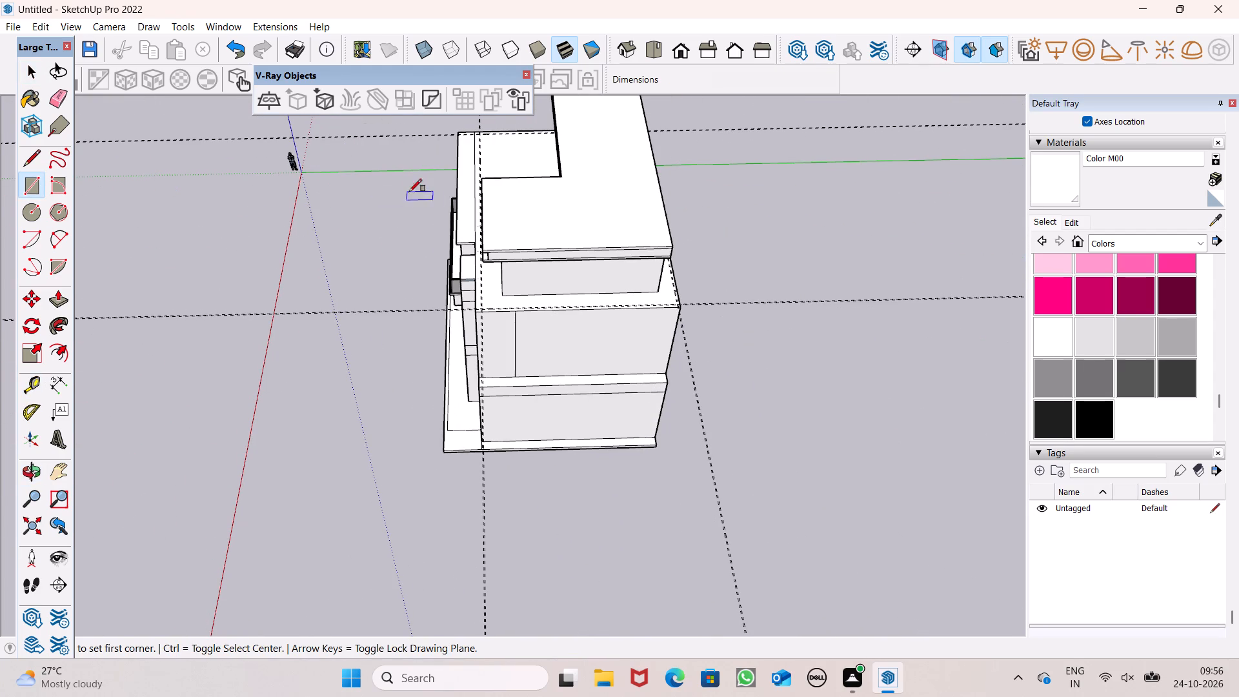
scroll(499, 232, up, 7)
scroll(443, 338, up, 14)
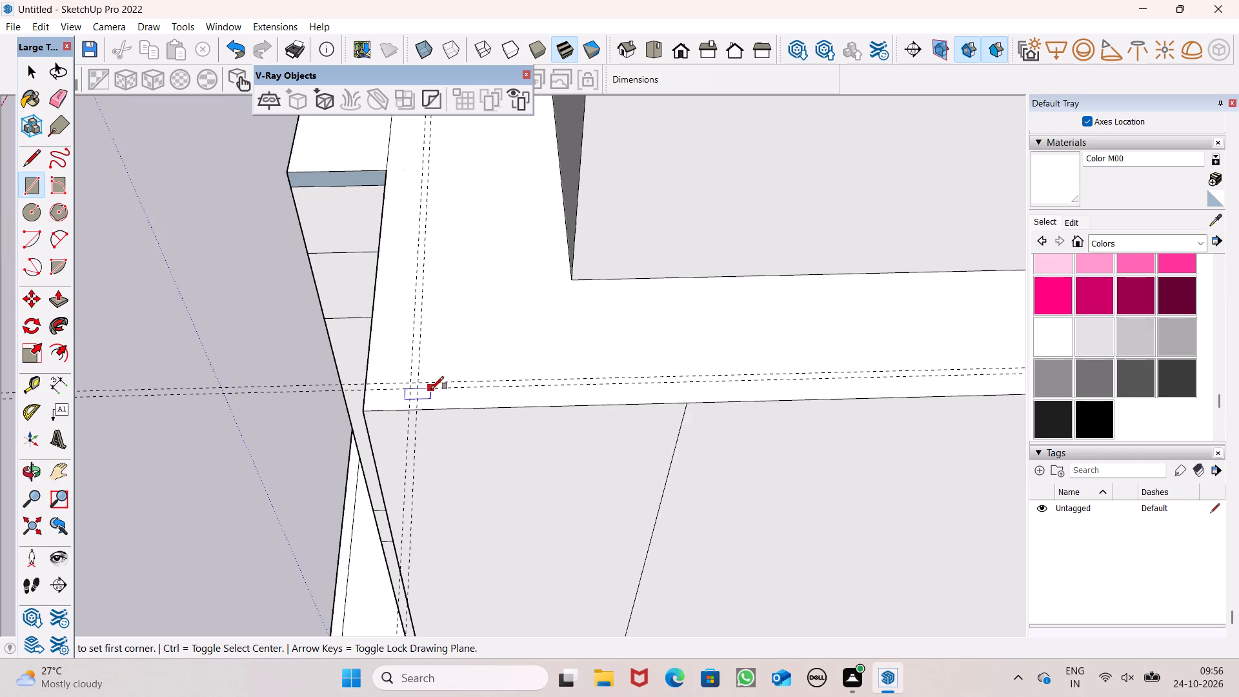
scroll(408, 381, up, 8)
click(408, 381)
scroll(476, 403, down, 5)
scroll(403, 395, down, 11)
scroll(491, 419, down, 6)
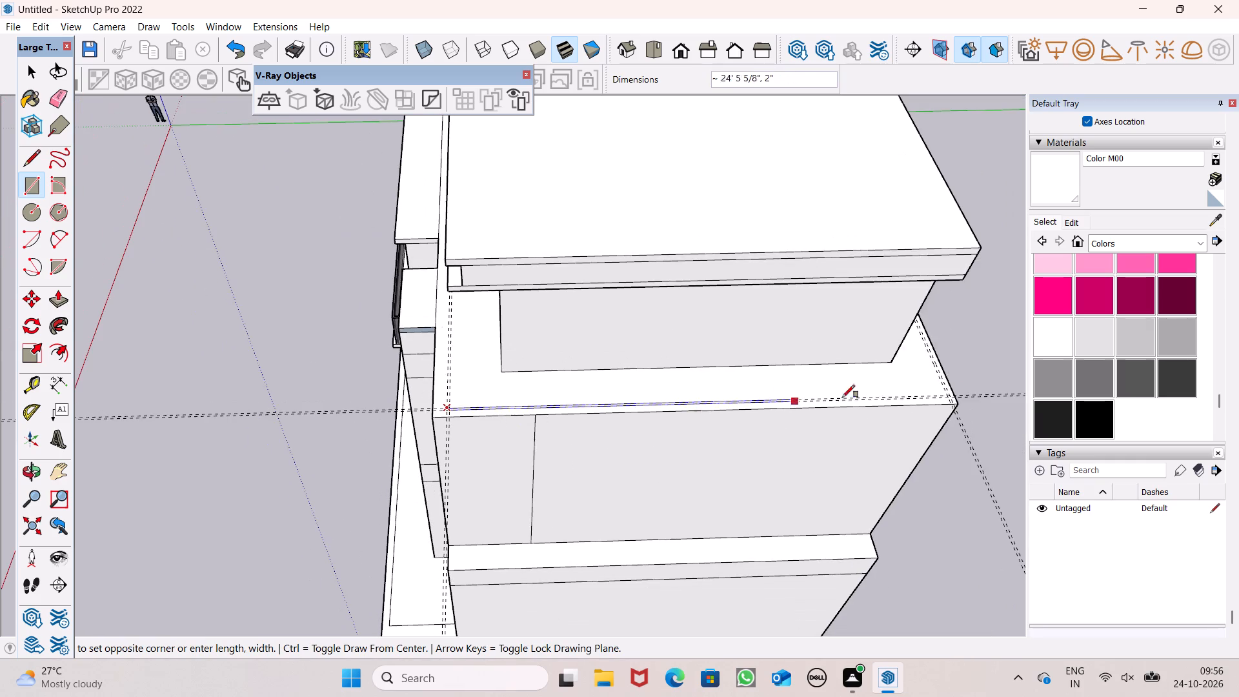
scroll(976, 398, up, 13)
scroll(898, 406, up, 7)
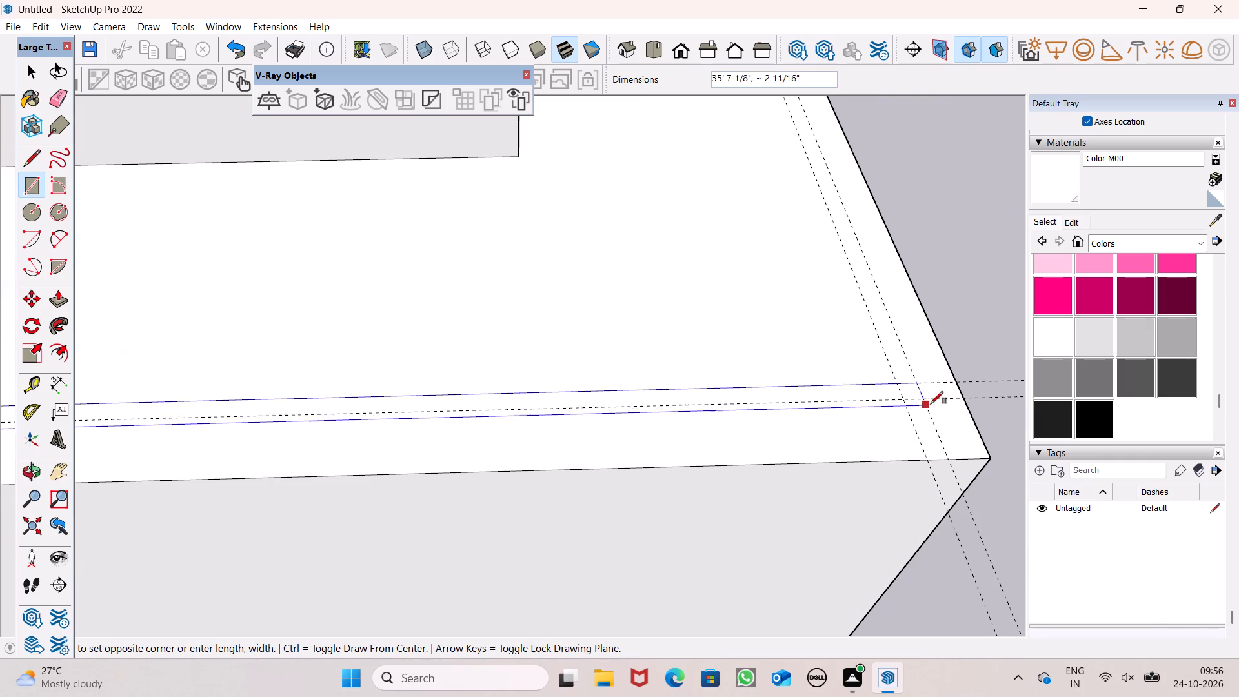
click(923, 401)
Draw a 51' 11 7/16" by 2" rectangle between the paired guides along the terrace's rear edge.
scroll(867, 391, down, 14)
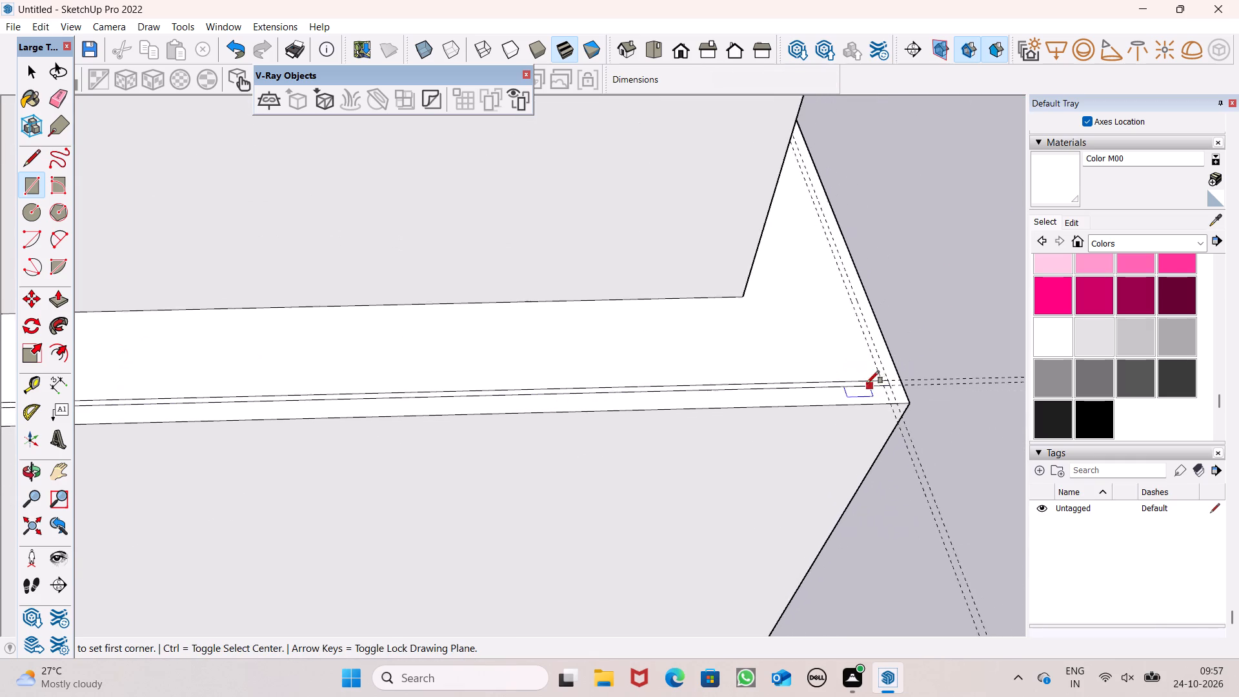
scroll(845, 365, down, 6)
middle_drag(890, 416, 525, 377)
scroll(517, 350, down, 2)
scroll(490, 447, up, 3)
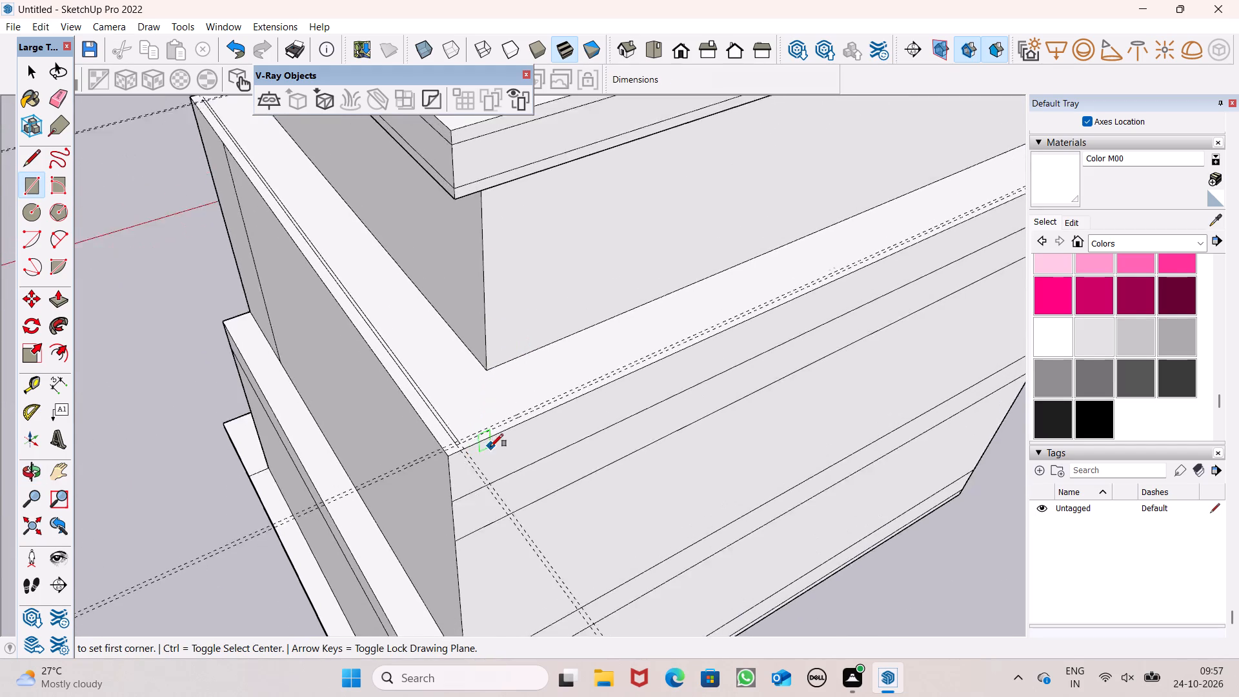
scroll(490, 447, up, 4)
scroll(437, 436, up, 7)
click(423, 441)
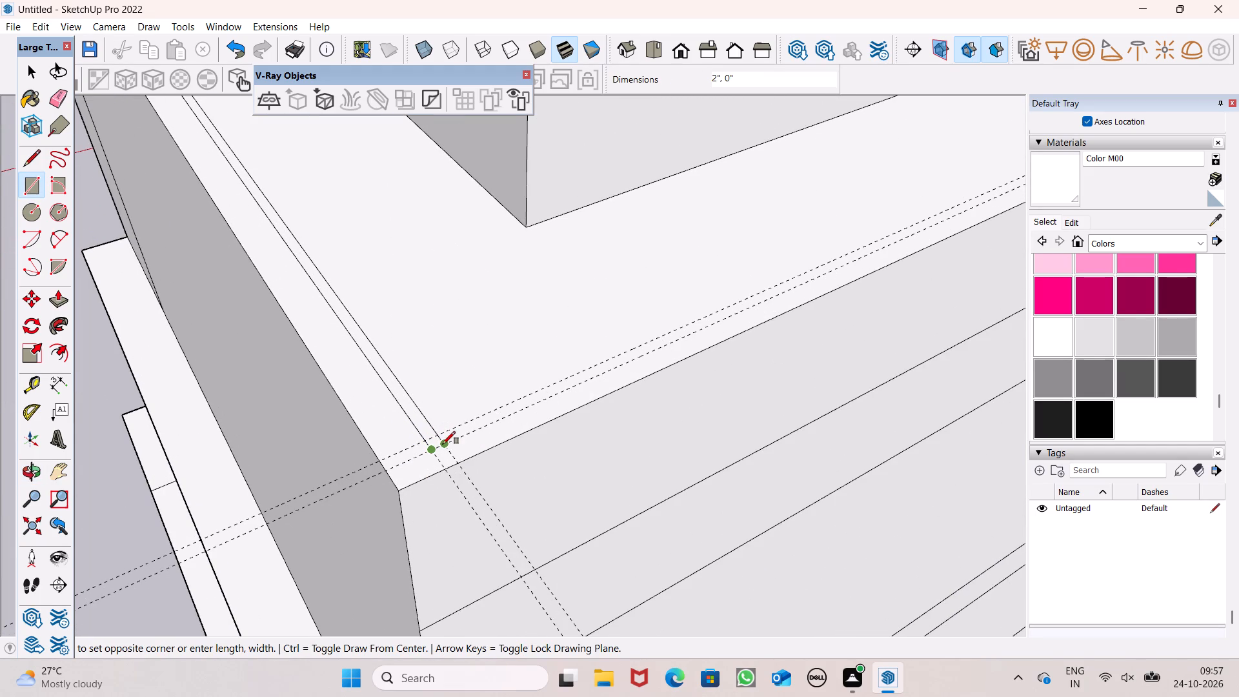
scroll(423, 435, down, 14)
scroll(689, 344, down, 4)
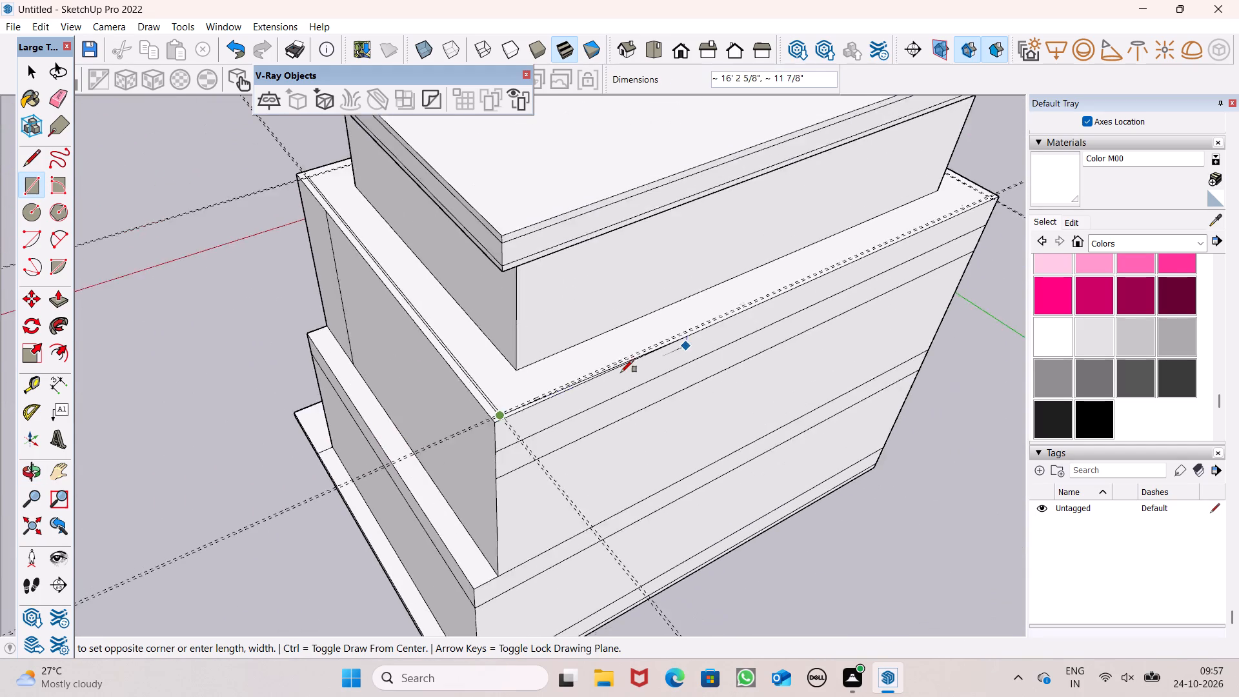
scroll(621, 372, down, 4)
scroll(906, 239, up, 15)
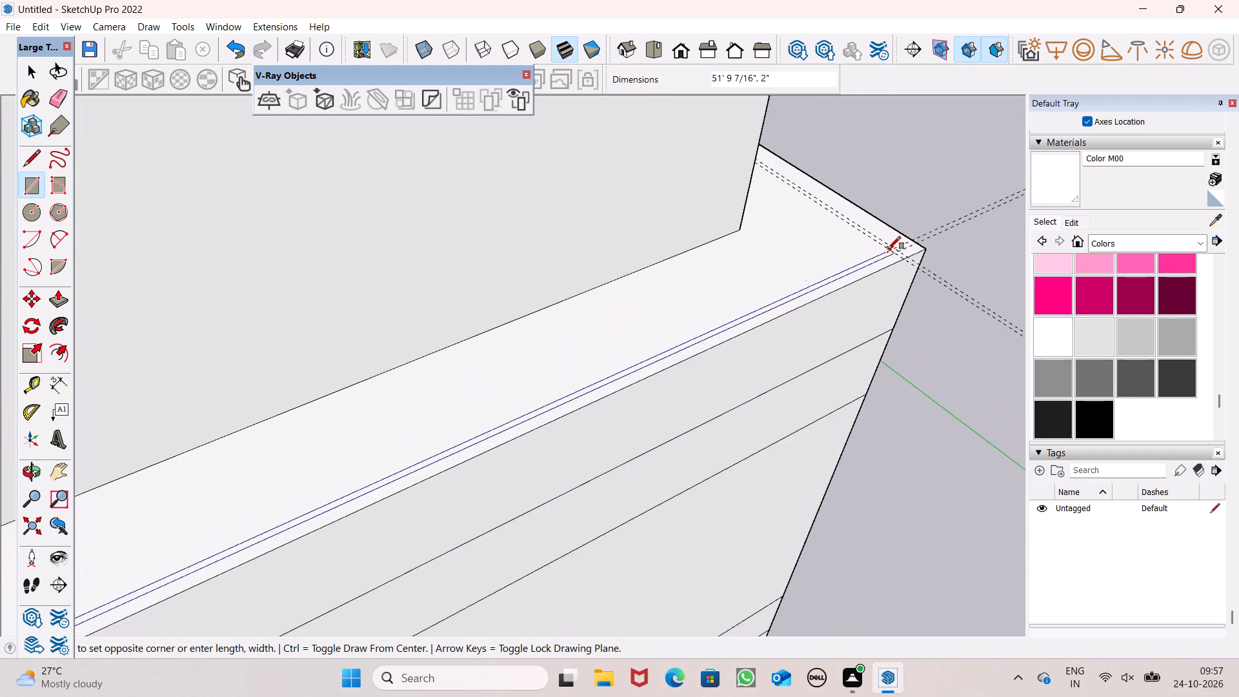
scroll(888, 249, up, 15)
scroll(916, 246, up, 7)
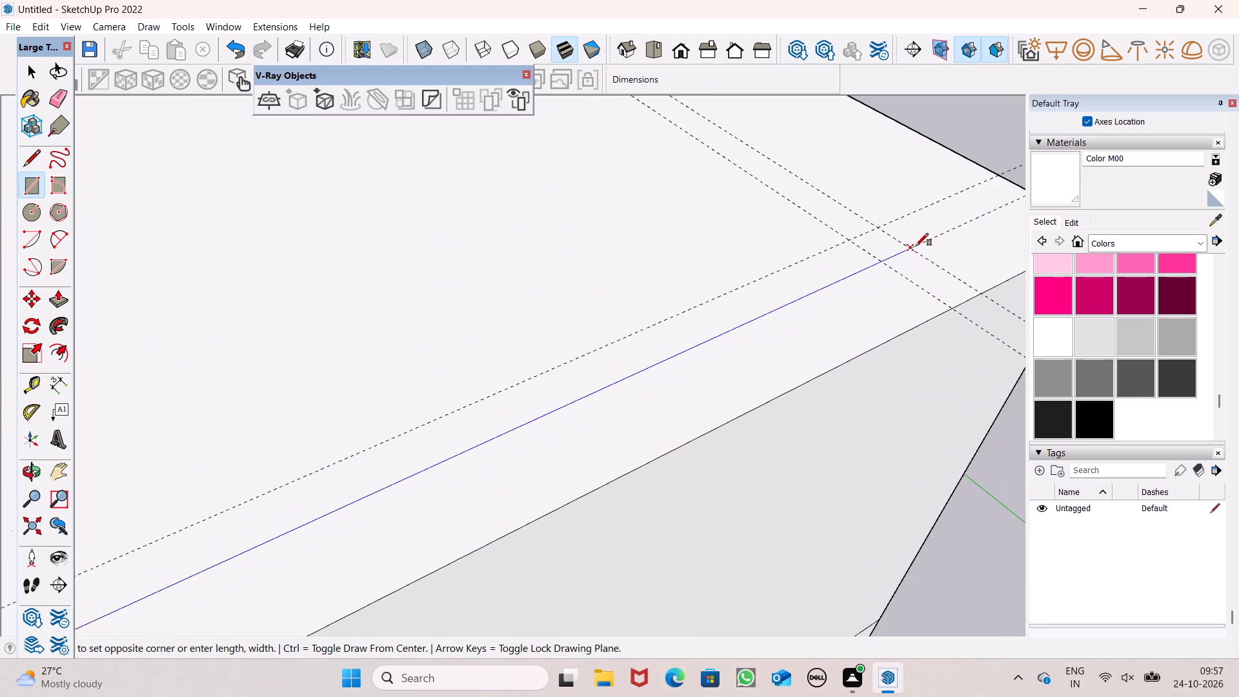
click(874, 221)
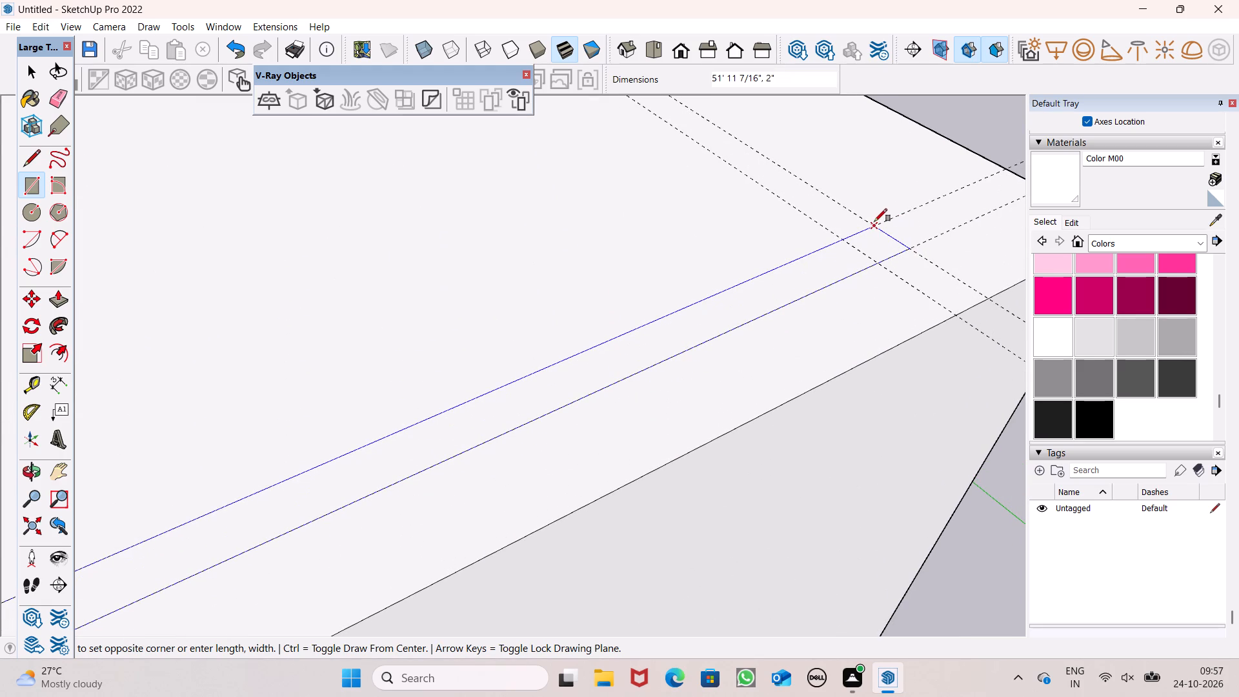
Draw a 51' 11 7/16" by 2" rectangle between the paired guides along the terrace's front side.
scroll(920, 220, down, 16)
scroll(954, 188, down, 12)
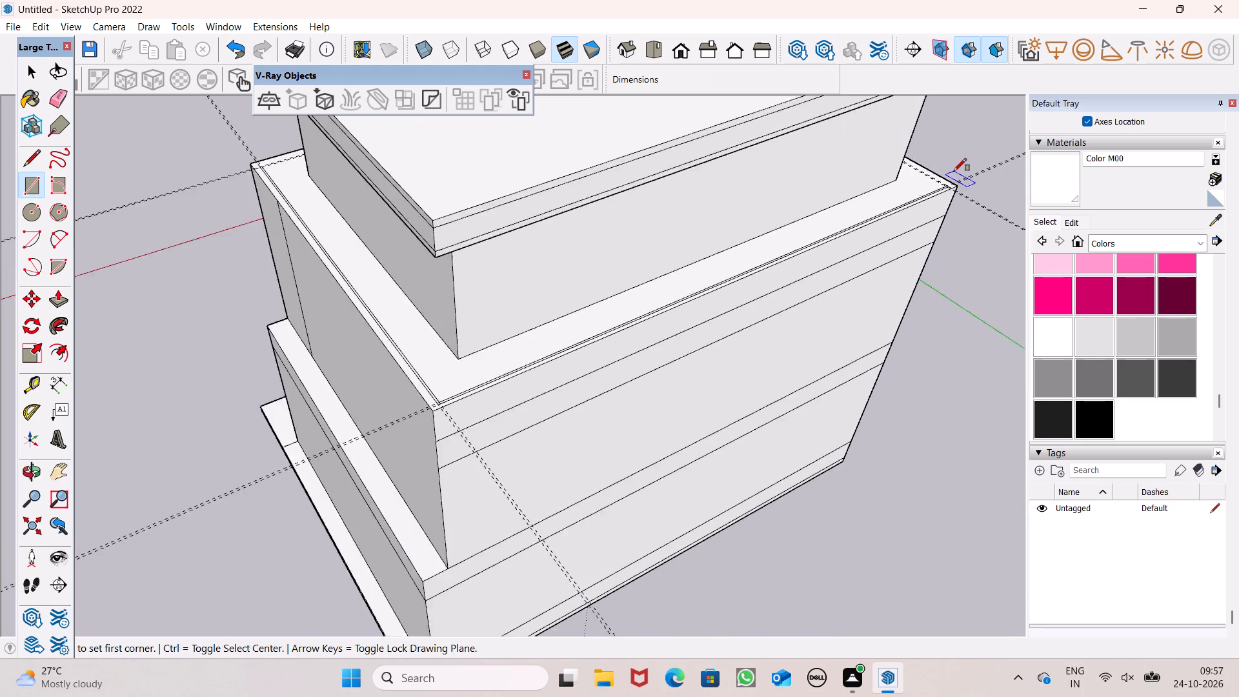
scroll(954, 171, down, 7)
middle_drag(656, 274, 985, 343)
scroll(978, 310, up, 1)
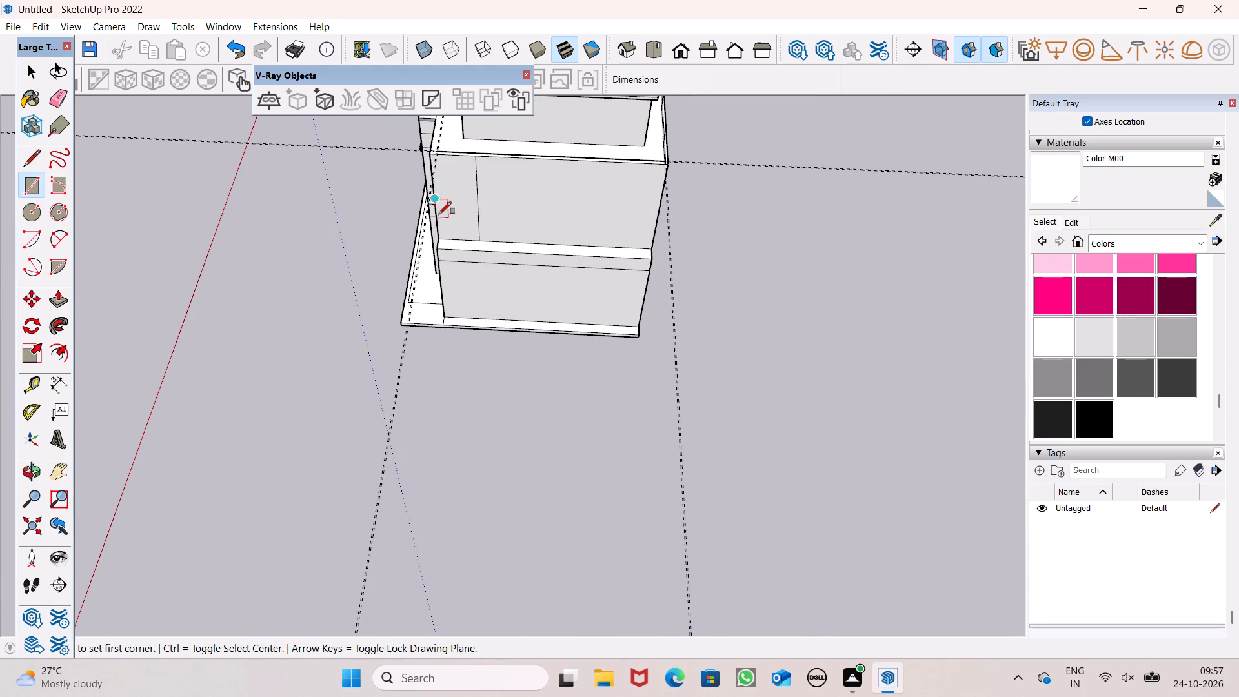
middle_drag(441, 221, 892, 237)
scroll(898, 202, down, 5)
scroll(525, 236, up, 8)
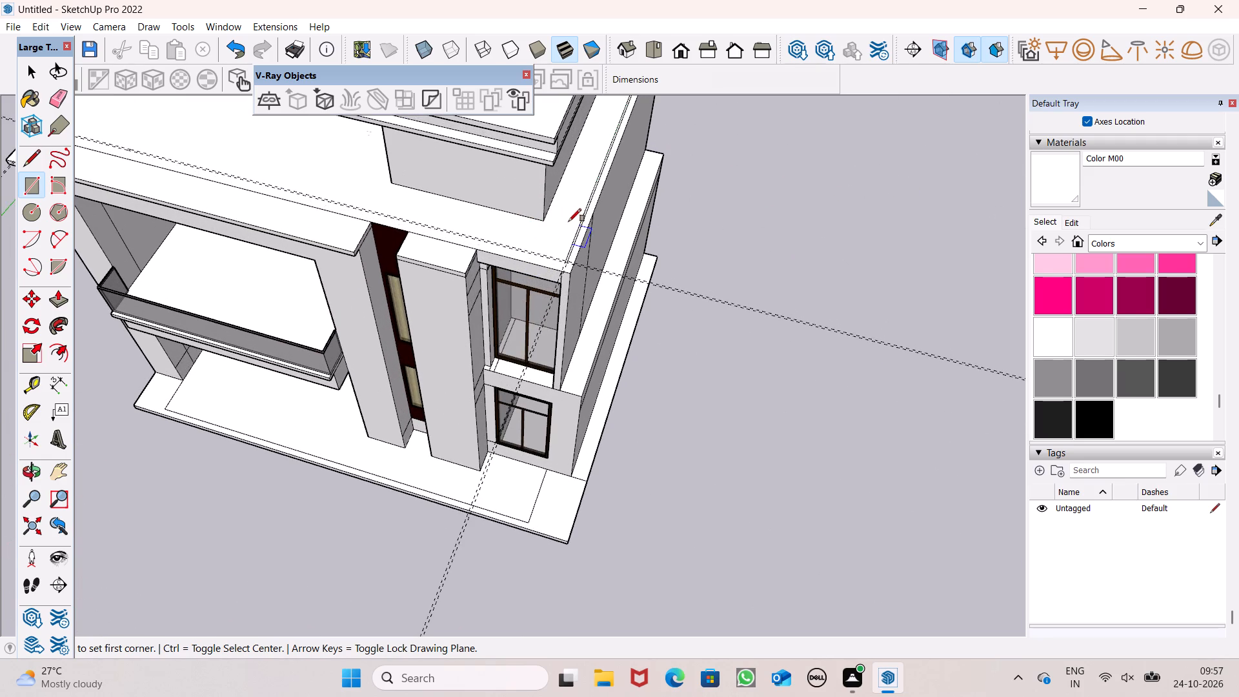
scroll(648, 234, down, 6)
scroll(408, 228, up, 8)
scroll(410, 225, down, 4)
middle_drag(419, 253, 496, 322)
scroll(368, 239, up, 7)
scroll(241, 179, up, 3)
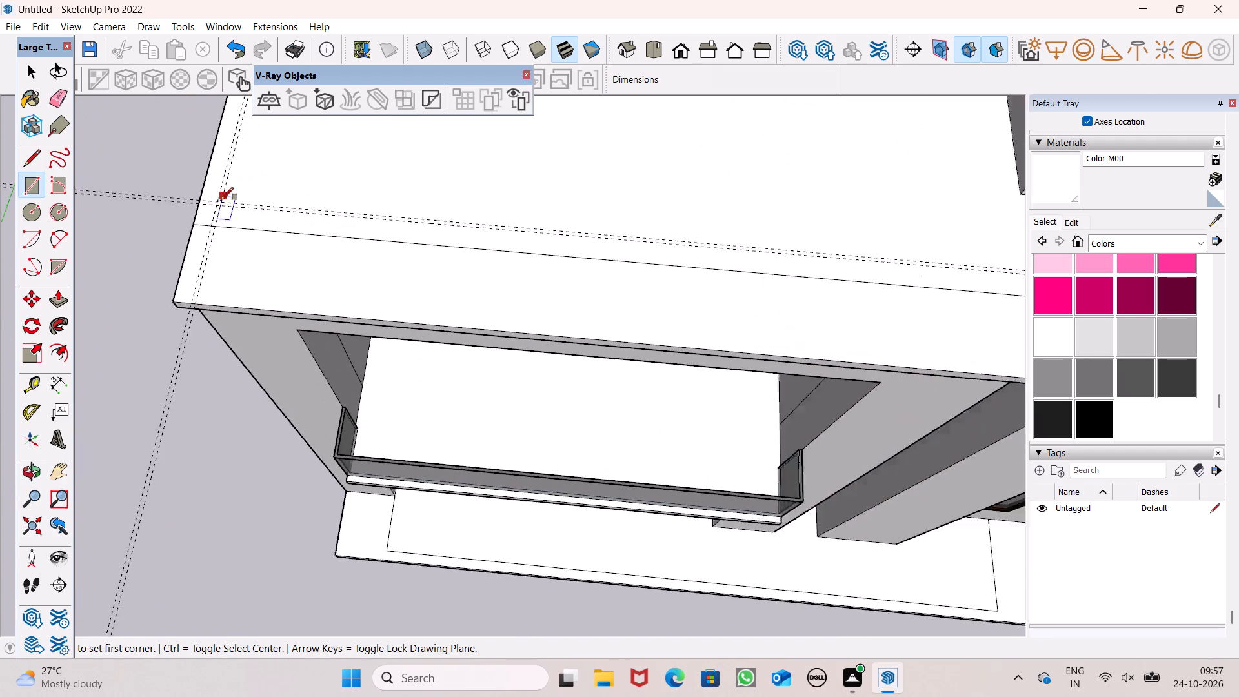
scroll(221, 200, up, 9)
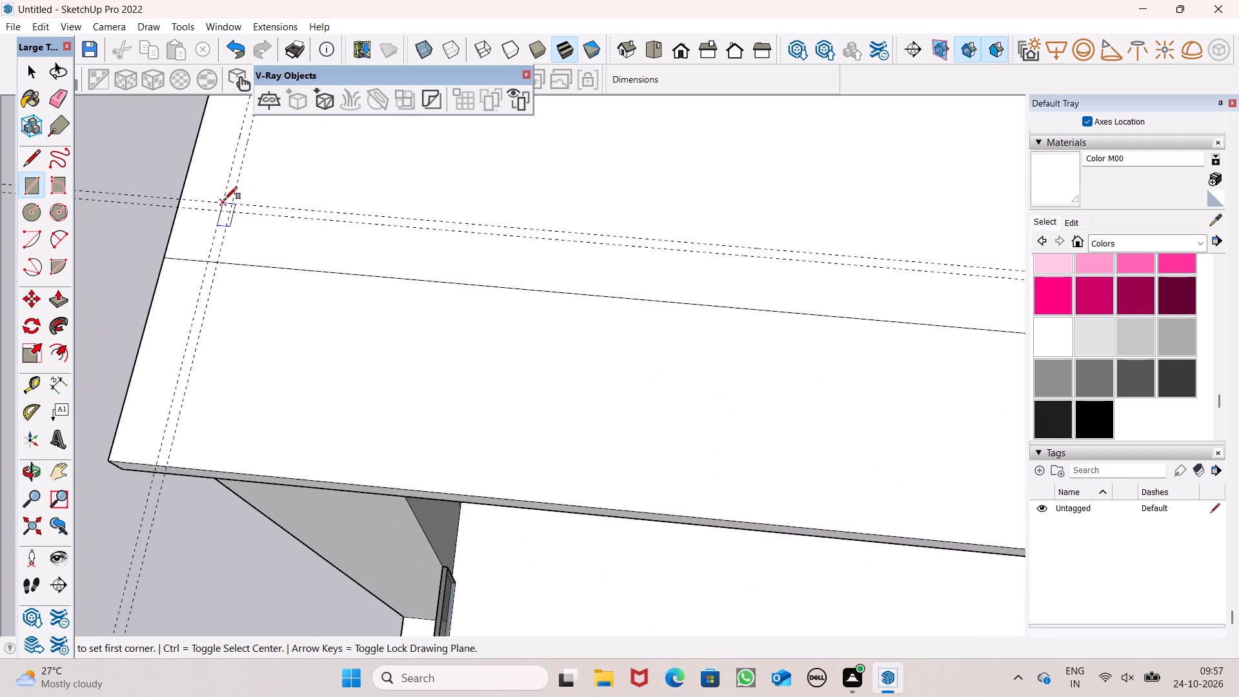
click(225, 199)
scroll(263, 218, down, 12)
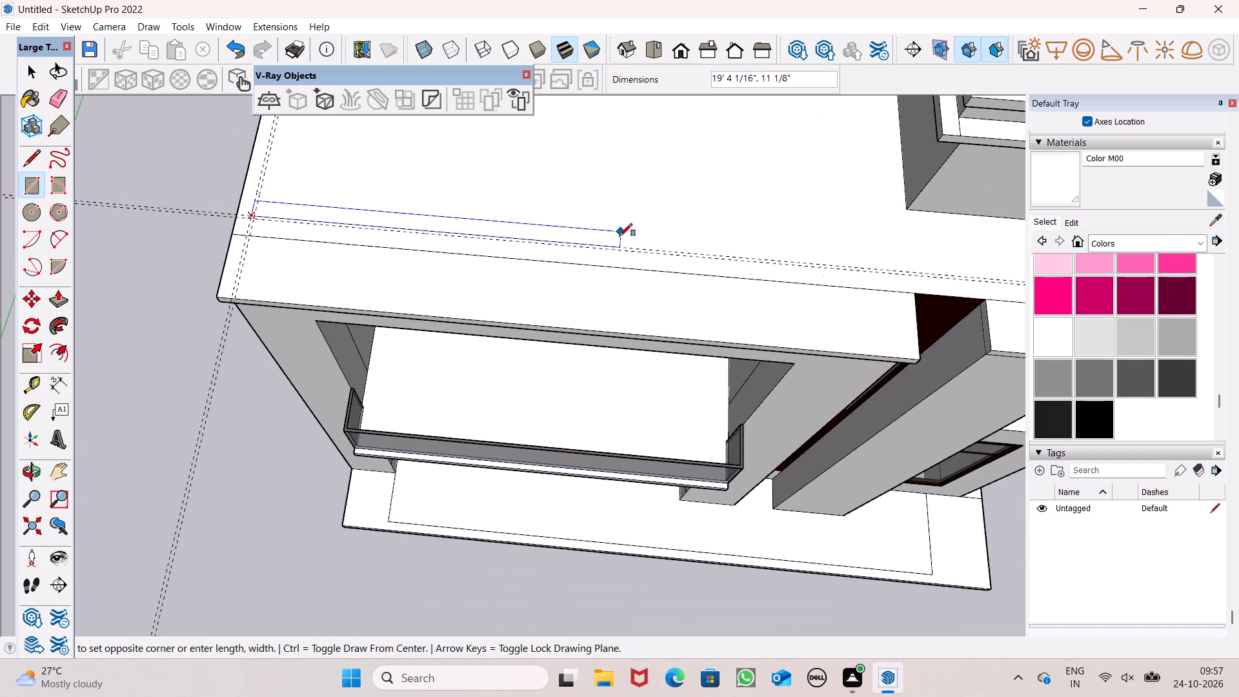
scroll(563, 261, down, 7)
scroll(908, 277, up, 12)
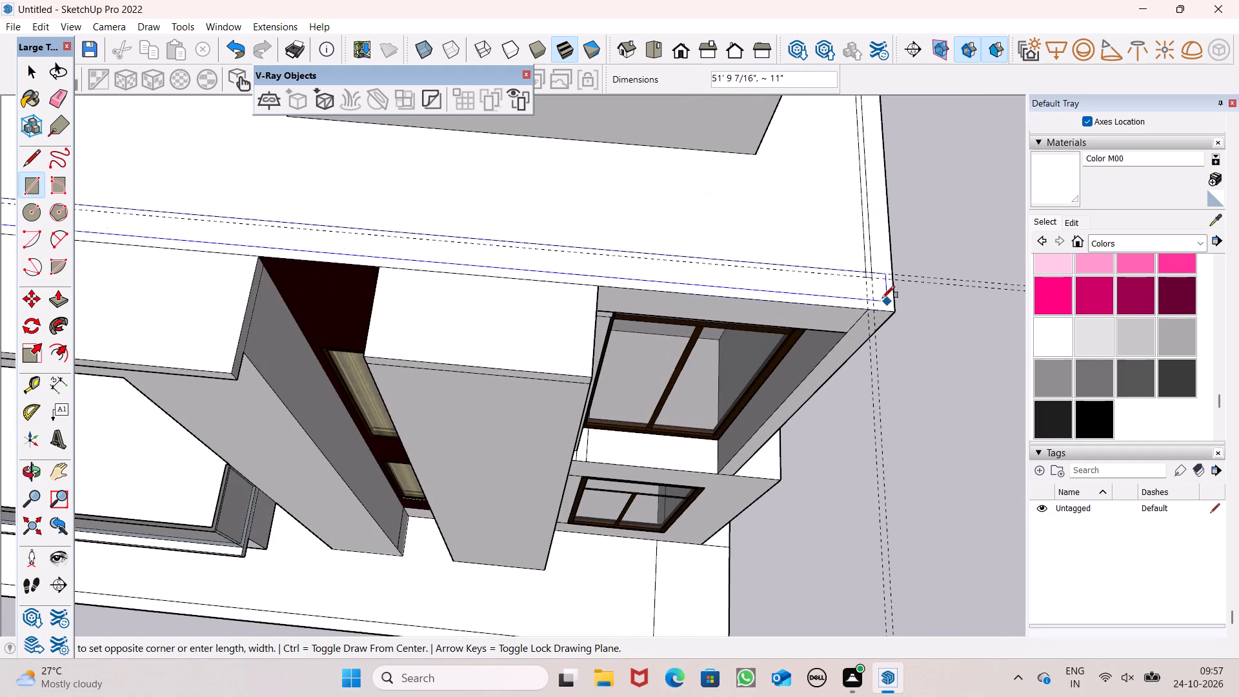
scroll(874, 294, up, 12)
click(858, 269)
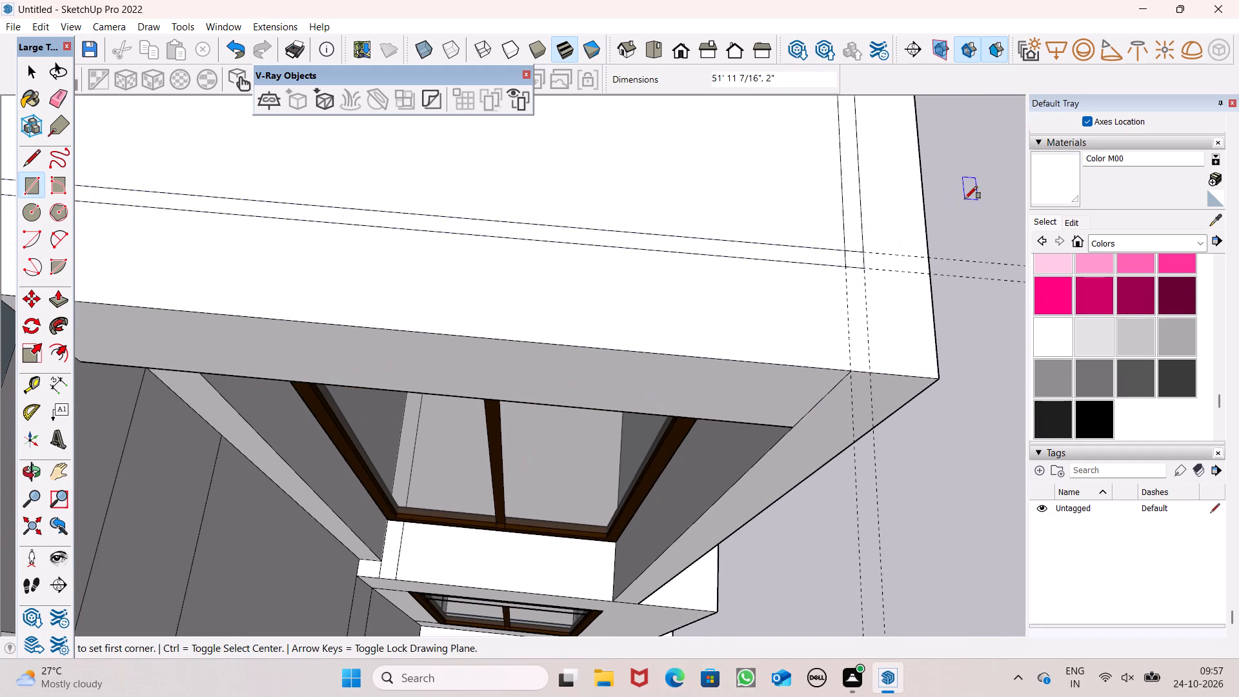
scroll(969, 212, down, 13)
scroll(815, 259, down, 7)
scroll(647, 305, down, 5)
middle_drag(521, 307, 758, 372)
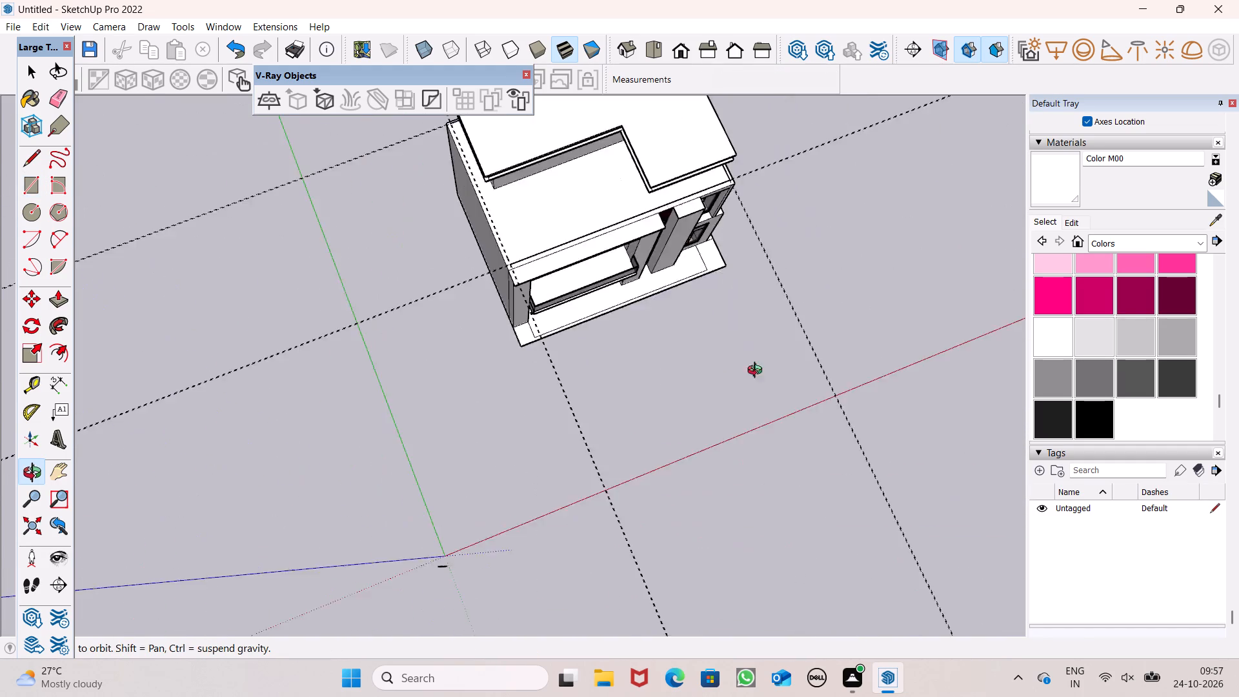
Draw a 2" wide rectangle between the paired guides along the terrace's blank-wall side, from the rear strip to the front strip.
middle_drag(758, 372, 1032, 354)
scroll(563, 302, down, 5)
scroll(398, 336, up, 8)
scroll(651, 252, down, 7)
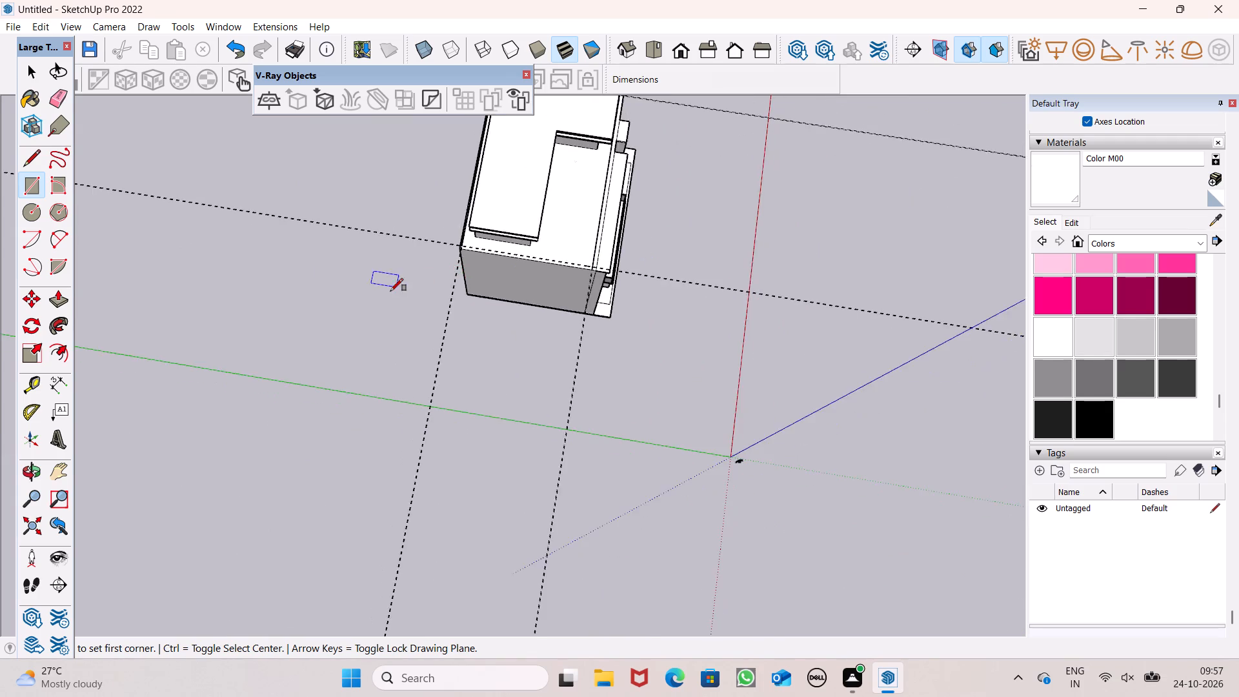
scroll(390, 292, up, 8)
scroll(669, 212, up, 10)
scroll(186, 181, up, 8)
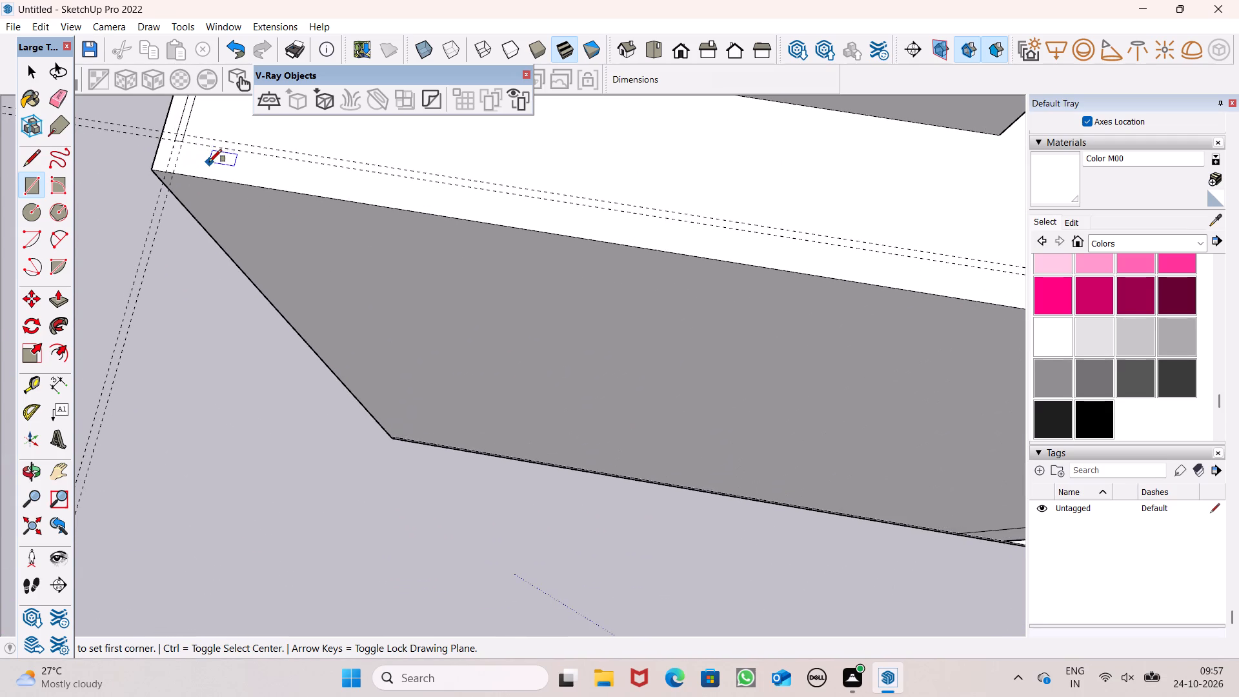
scroll(160, 100, up, 5)
scroll(202, 157, down, 4)
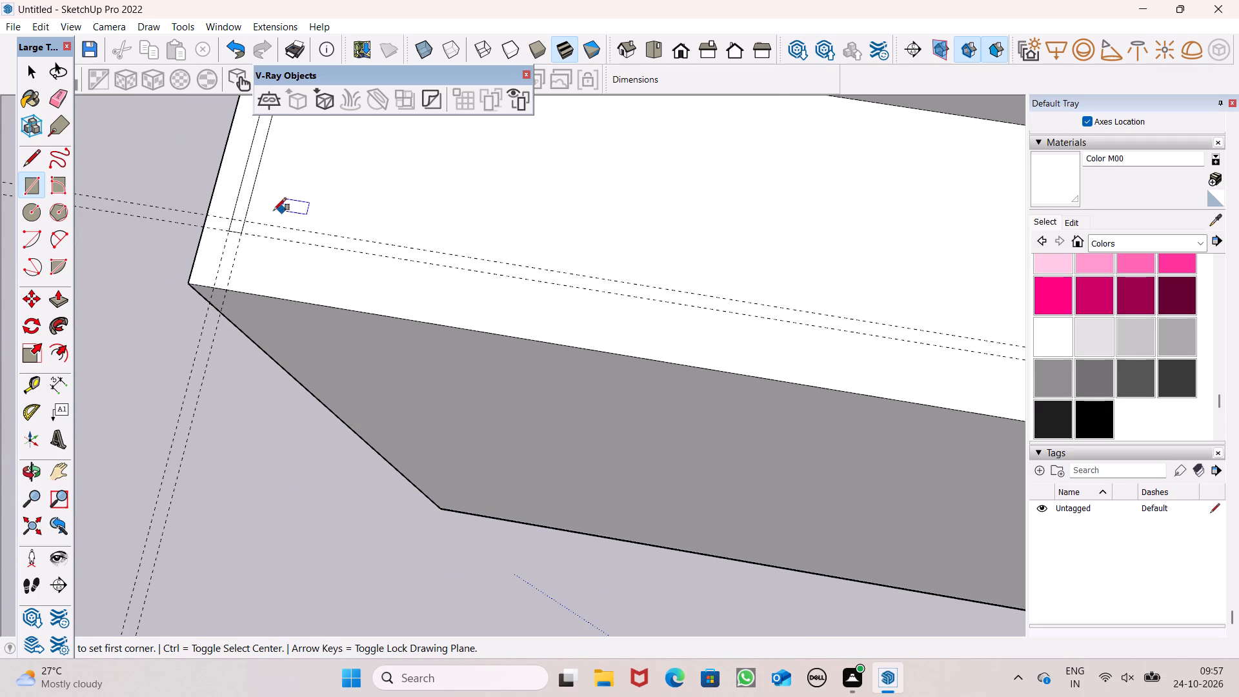
click(232, 218)
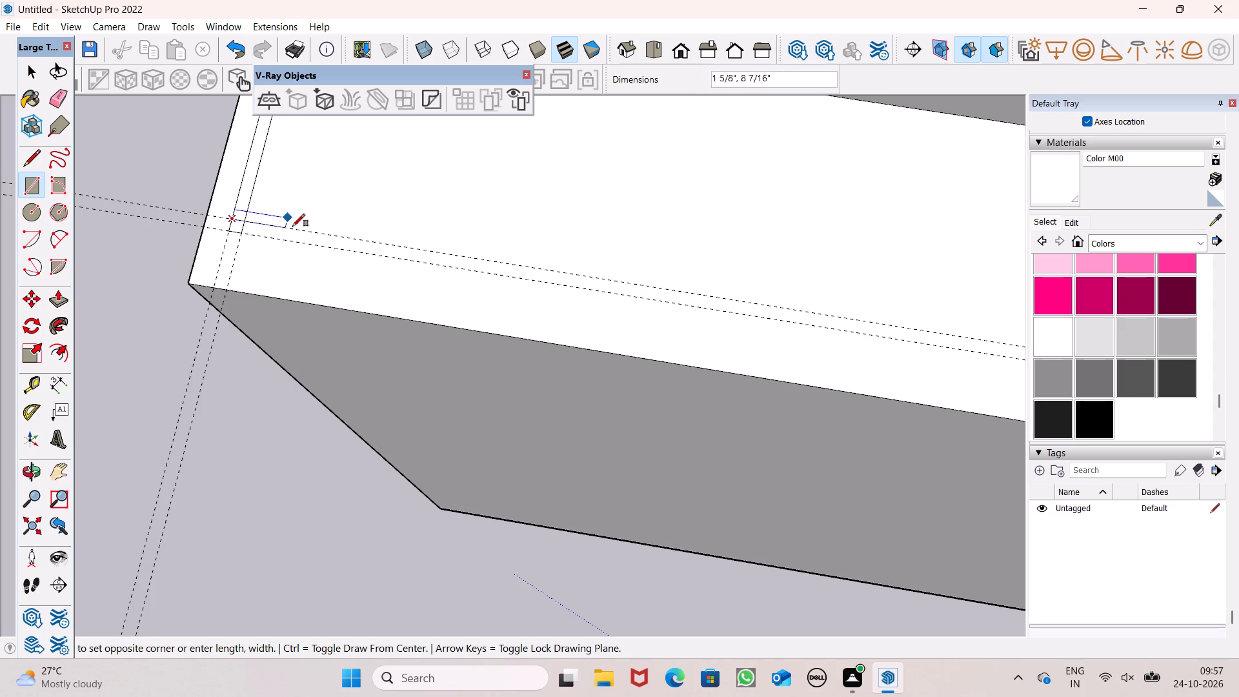
scroll(292, 228, down, 6)
scroll(189, 198, down, 6)
scroll(294, 170, down, 4)
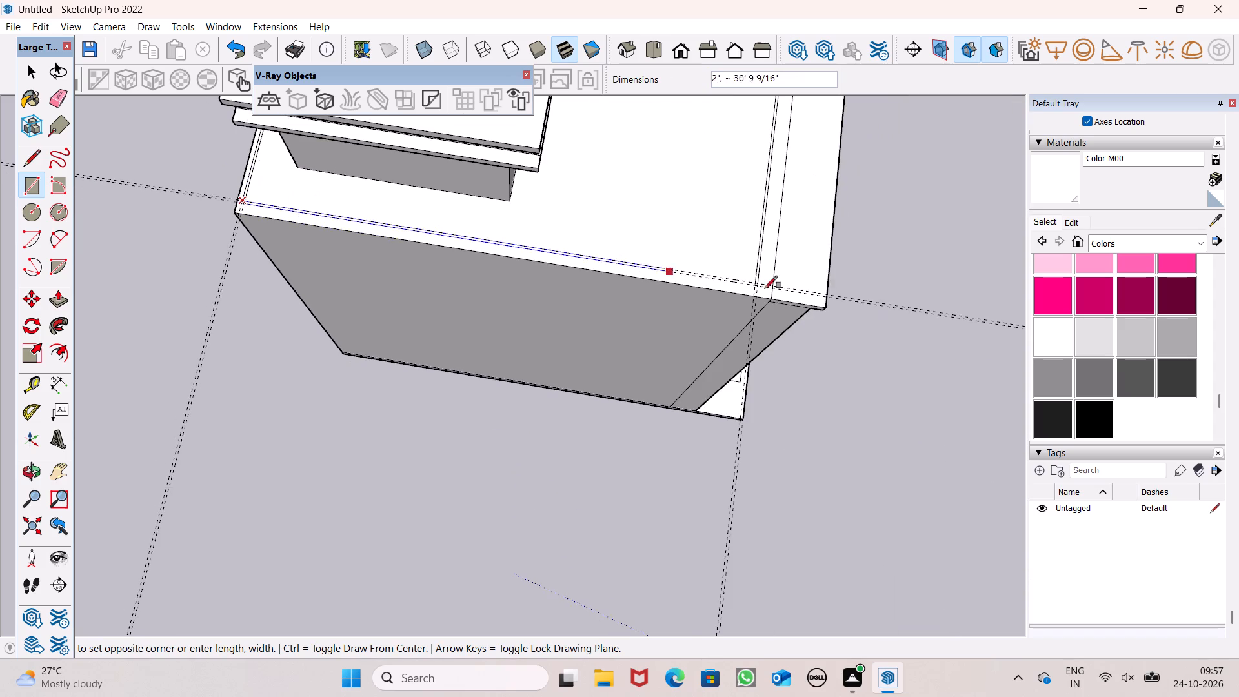
scroll(952, 319, up, 6)
scroll(623, 272, up, 6)
scroll(730, 283, up, 5)
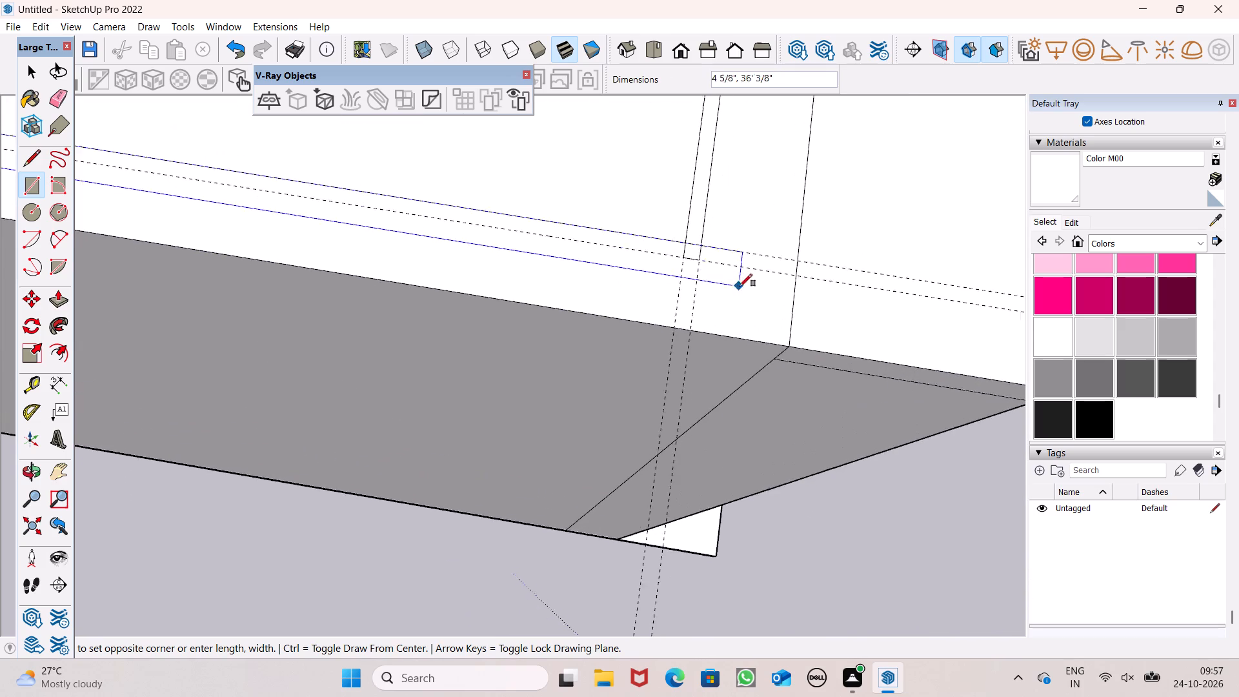
scroll(740, 287, up, 2)
scroll(684, 260, up, 6)
click(700, 259)
scroll(756, 221, down, 20)
scroll(756, 221, down, 13)
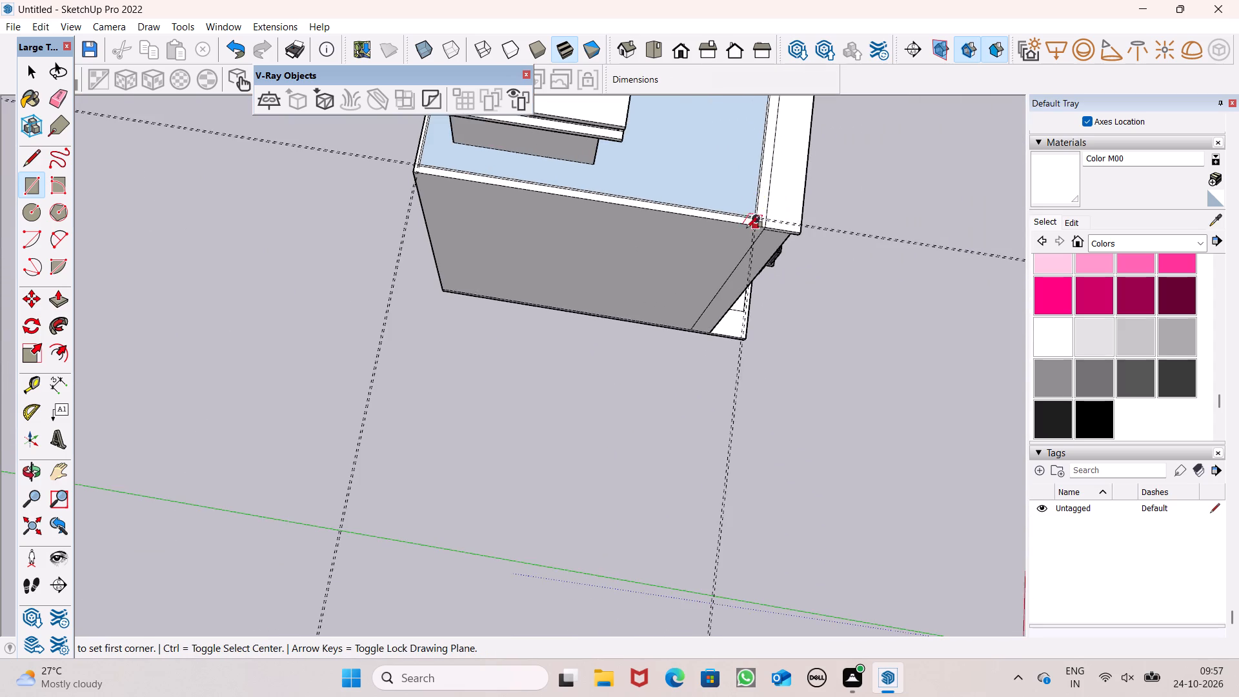
Paint the terrace floor inside the strip with Color M00.
middle_drag(743, 230, 529, 58)
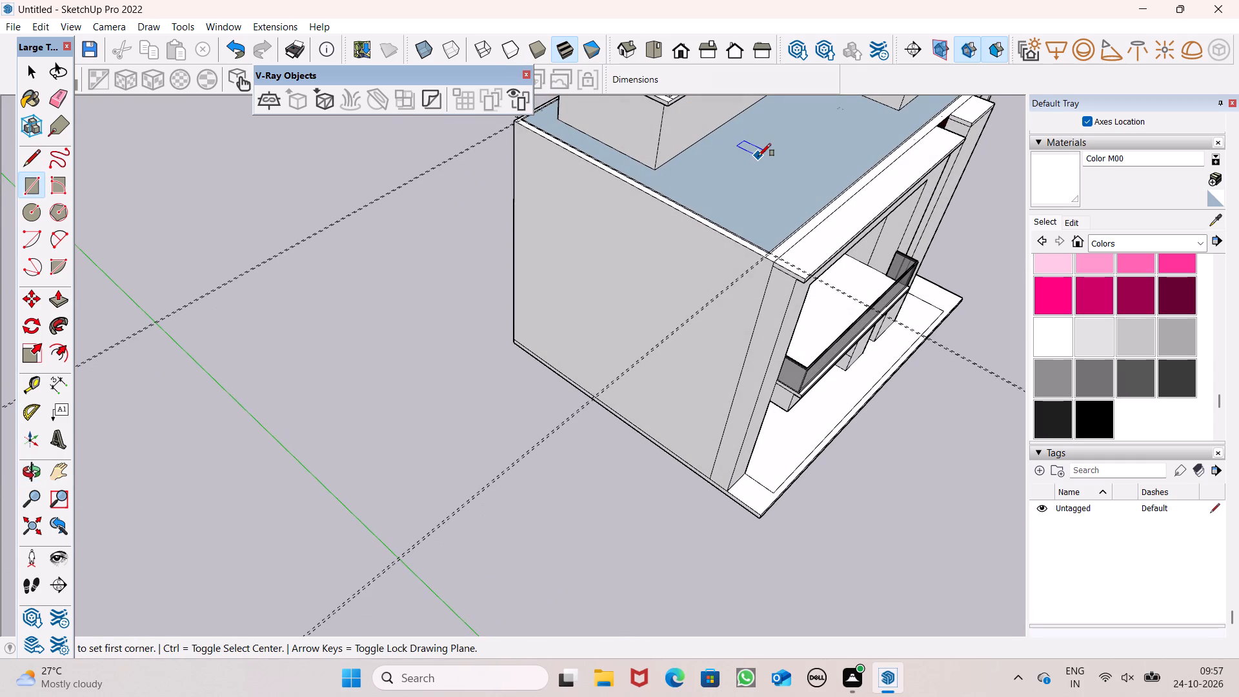
key(space)
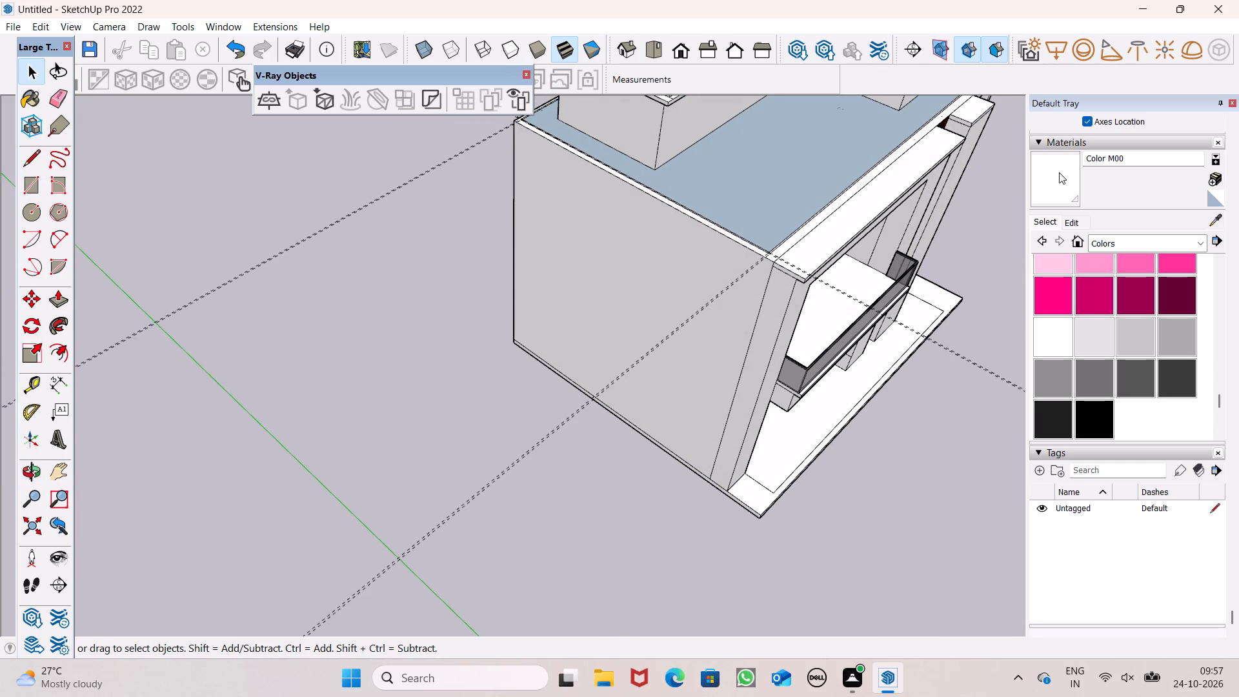
click(1059, 175)
click(848, 170)
Erase all the construction guides running along the terrace edges.
middle_drag(904, 220, 719, 164)
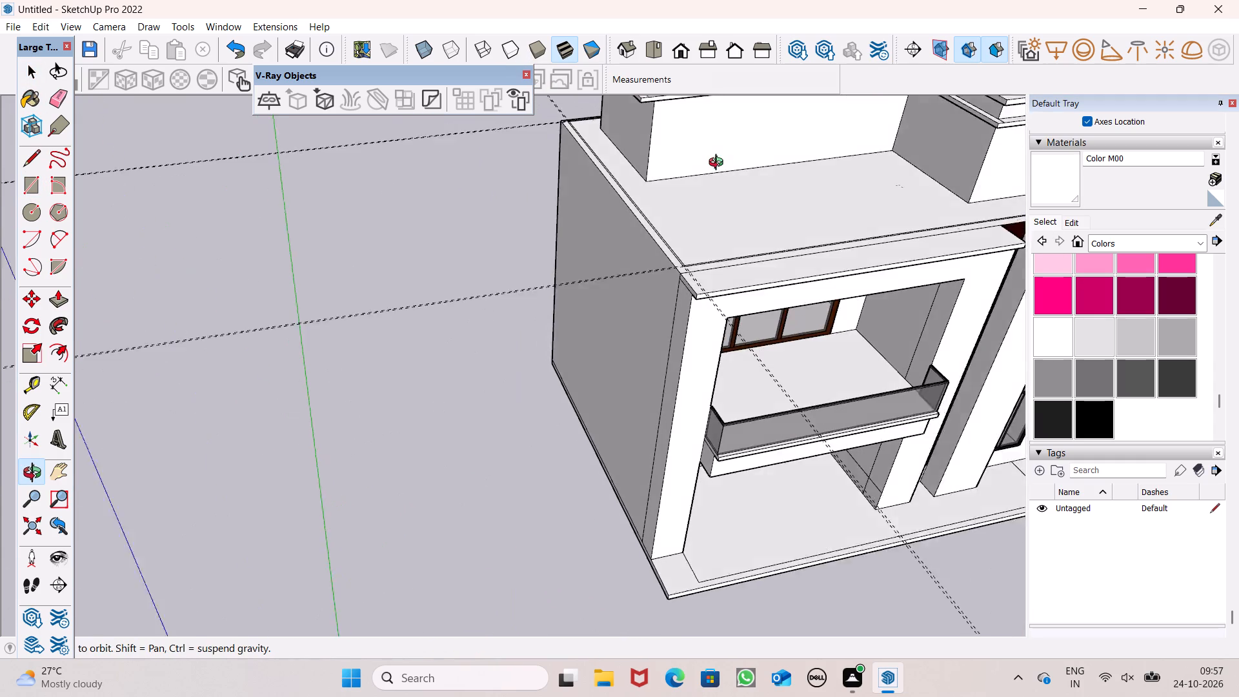
middle_drag(719, 164, 721, 148)
scroll(718, 162, up, 8)
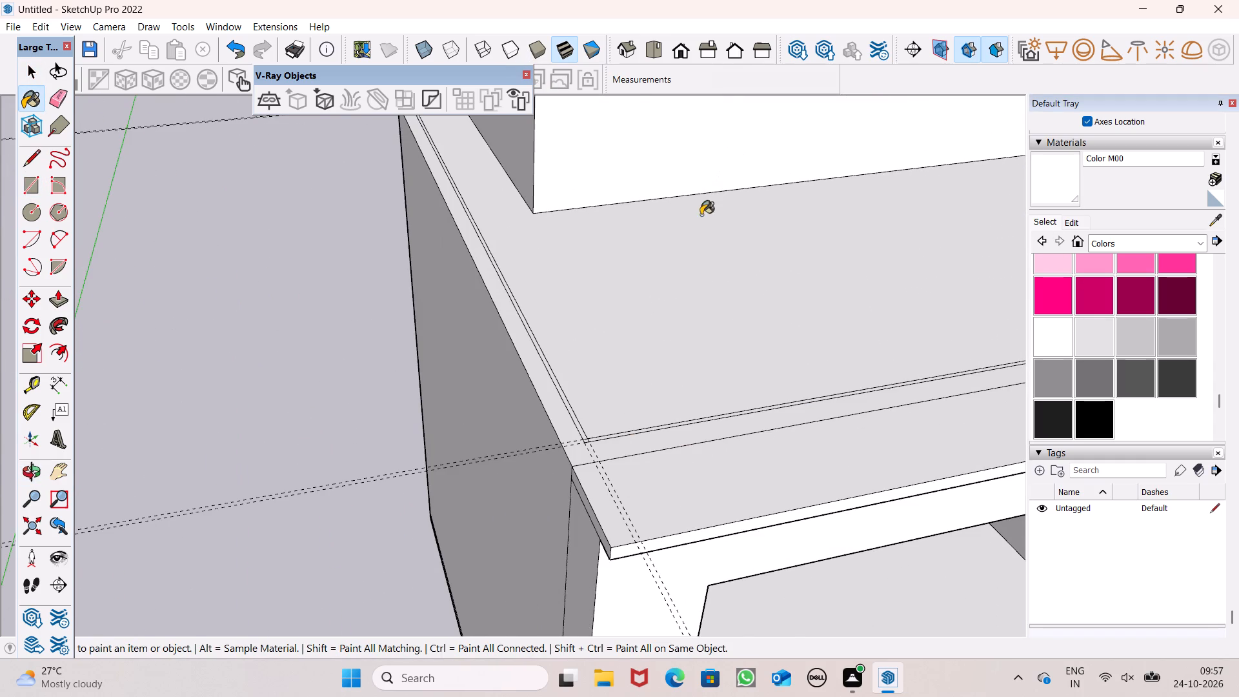
scroll(695, 238, down, 6)
click(59, 102)
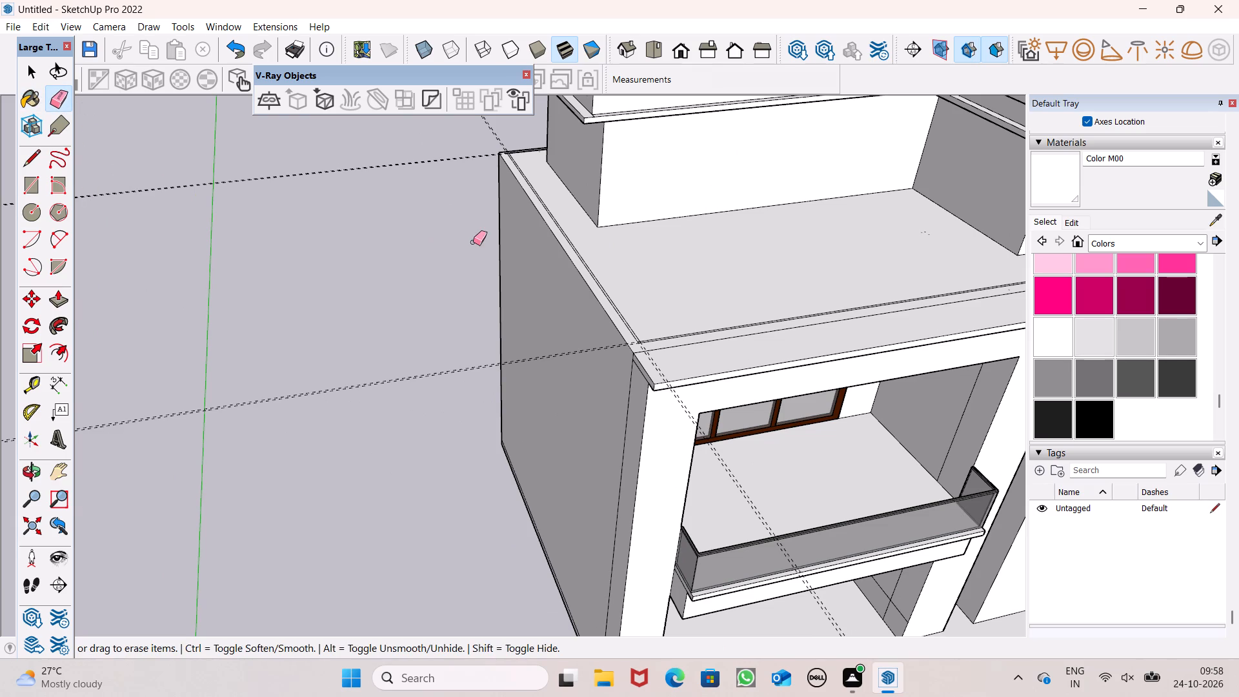
drag(392, 132, 378, 174)
scroll(428, 212, down, 6)
middle_drag(433, 228, 725, 228)
scroll(721, 236, up, 1)
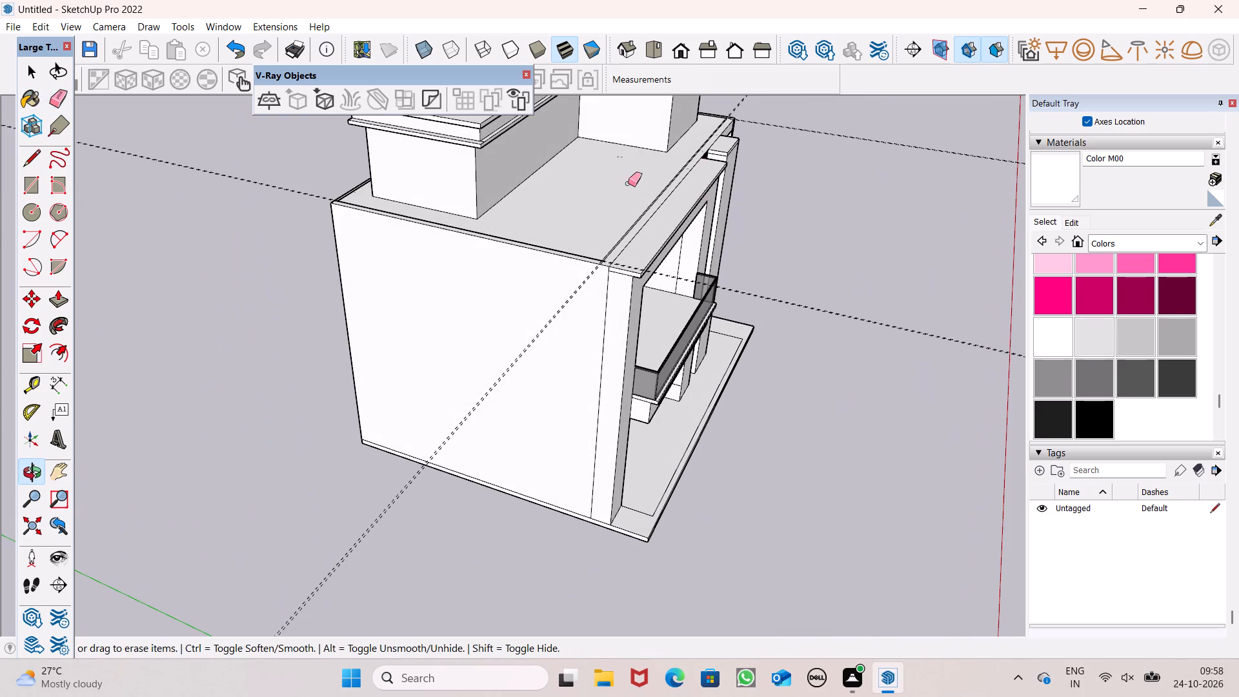
drag(287, 165, 273, 192)
scroll(299, 143, down, 6)
drag(399, 323, 390, 318)
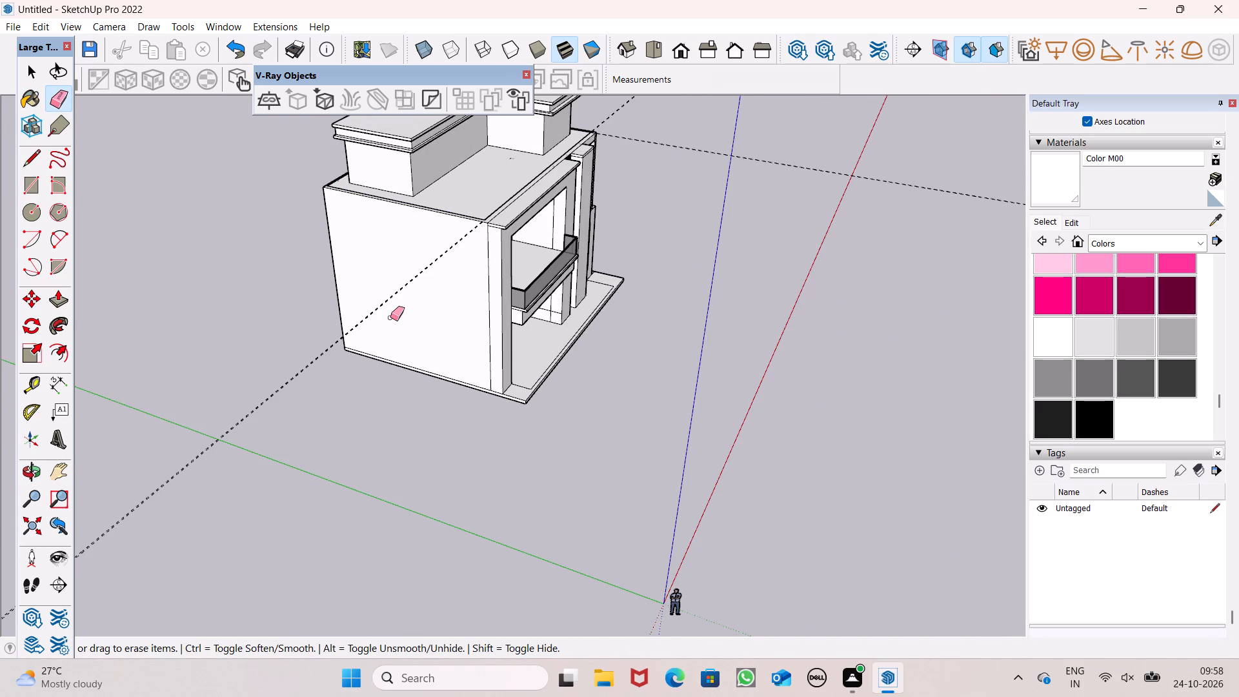
drag(390, 318, 380, 309)
scroll(417, 298, down, 3)
drag(403, 290, 405, 304)
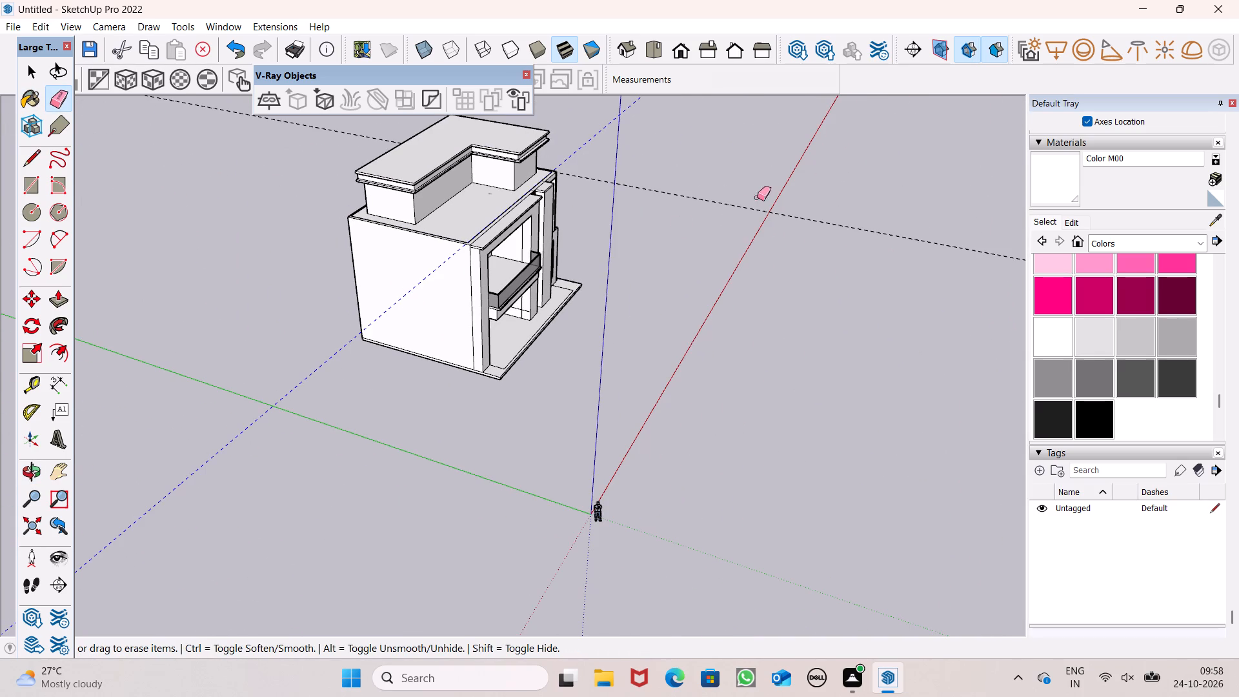
drag(741, 210, 730, 223)
click(724, 198)
triple_click(724, 193)
drag(724, 193, 713, 224)
drag(692, 199, 687, 217)
scroll(701, 167, down, 6)
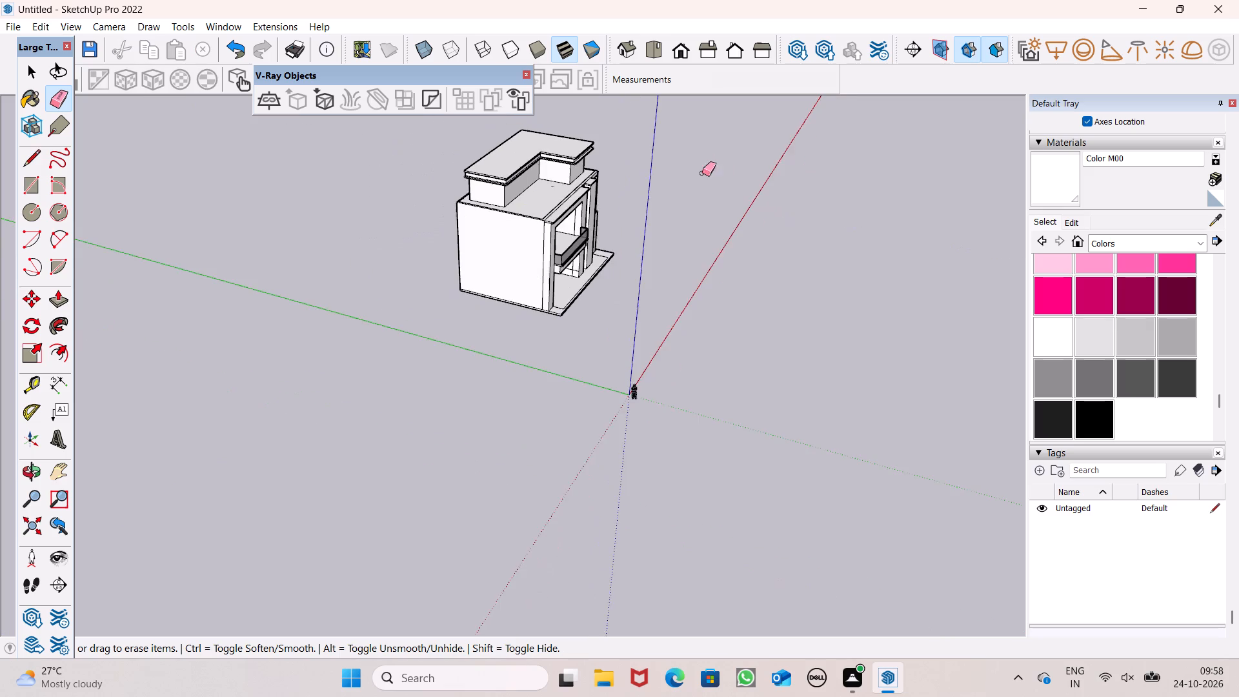
Erase the overlapping strip lines at the terrace's front corner on the balcony side.
middle_drag(689, 208, 234, 414)
scroll(508, 354, up, 8)
scroll(690, 298, up, 8)
scroll(675, 294, down, 5)
middle_click(700, 292)
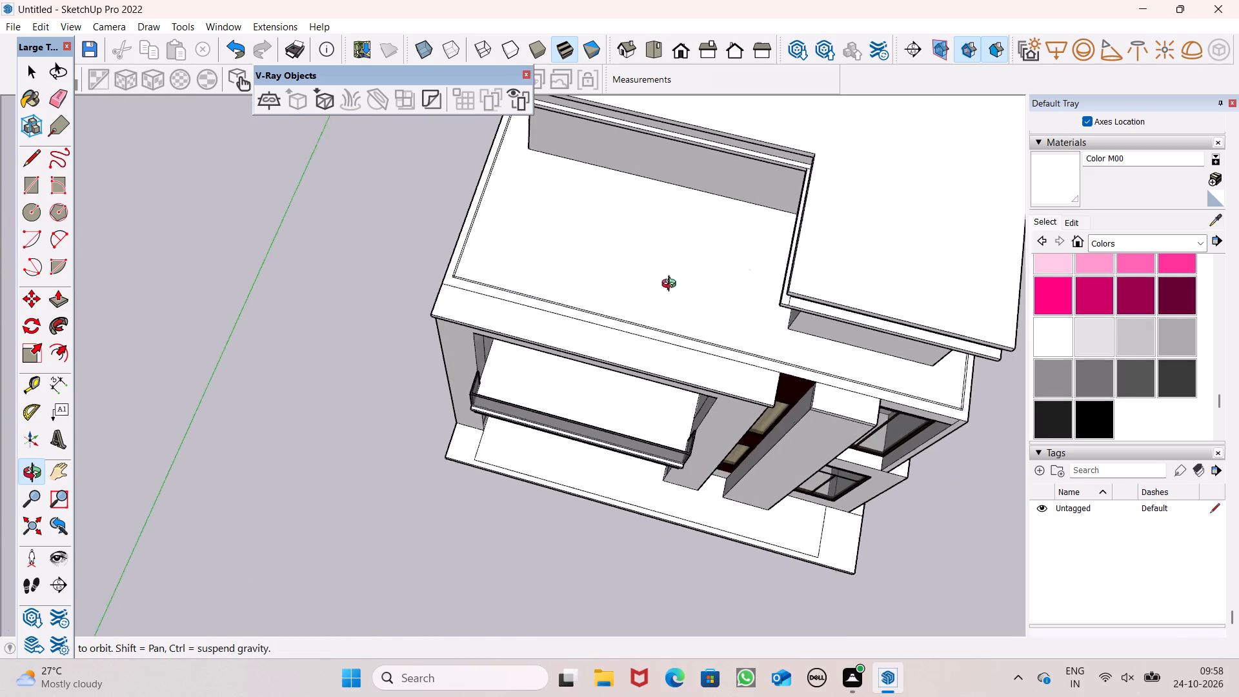
scroll(598, 312, up, 8)
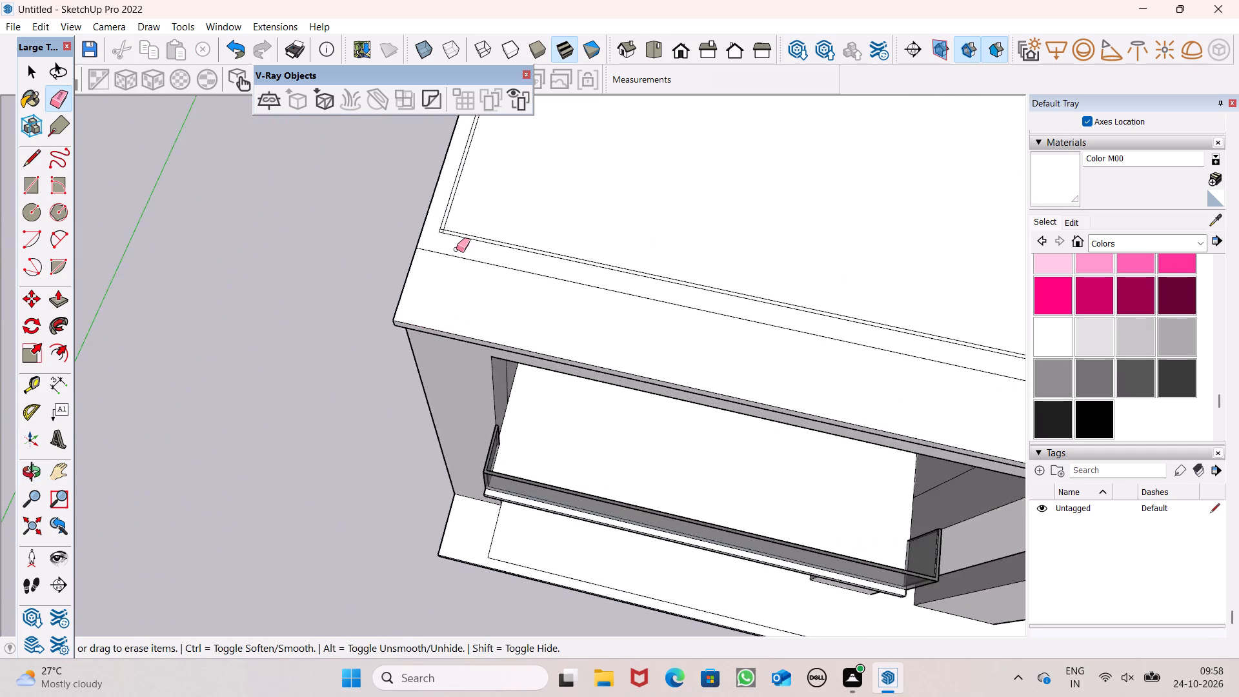
scroll(451, 224, up, 15)
scroll(426, 223, up, 7)
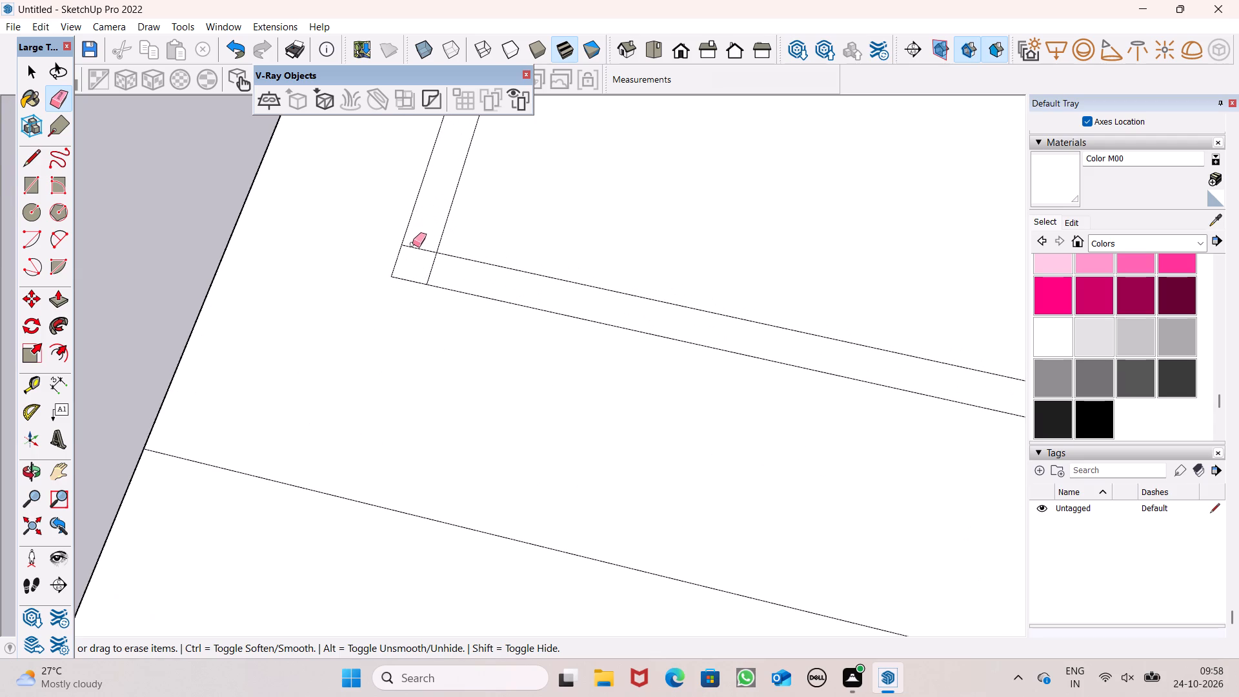
drag(416, 250, 438, 275)
scroll(439, 254, down, 15)
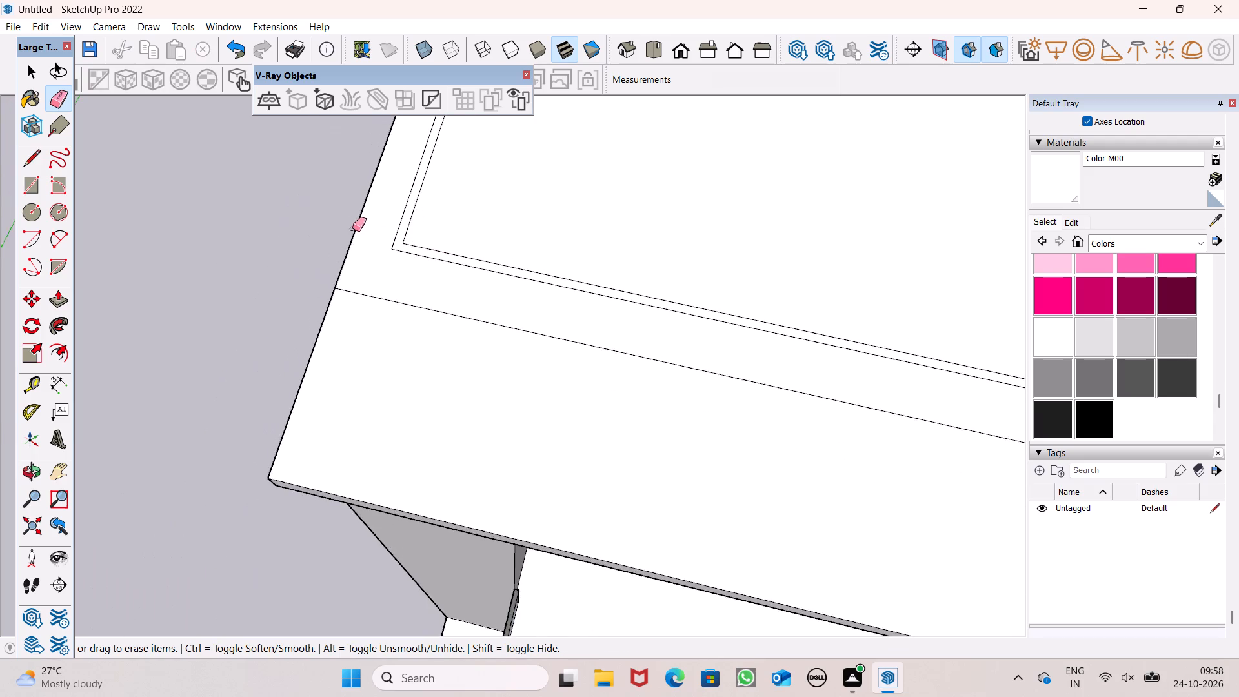
Erase the overlapping strip lines at the terrace's front corner on the window side.
scroll(352, 223, down, 6)
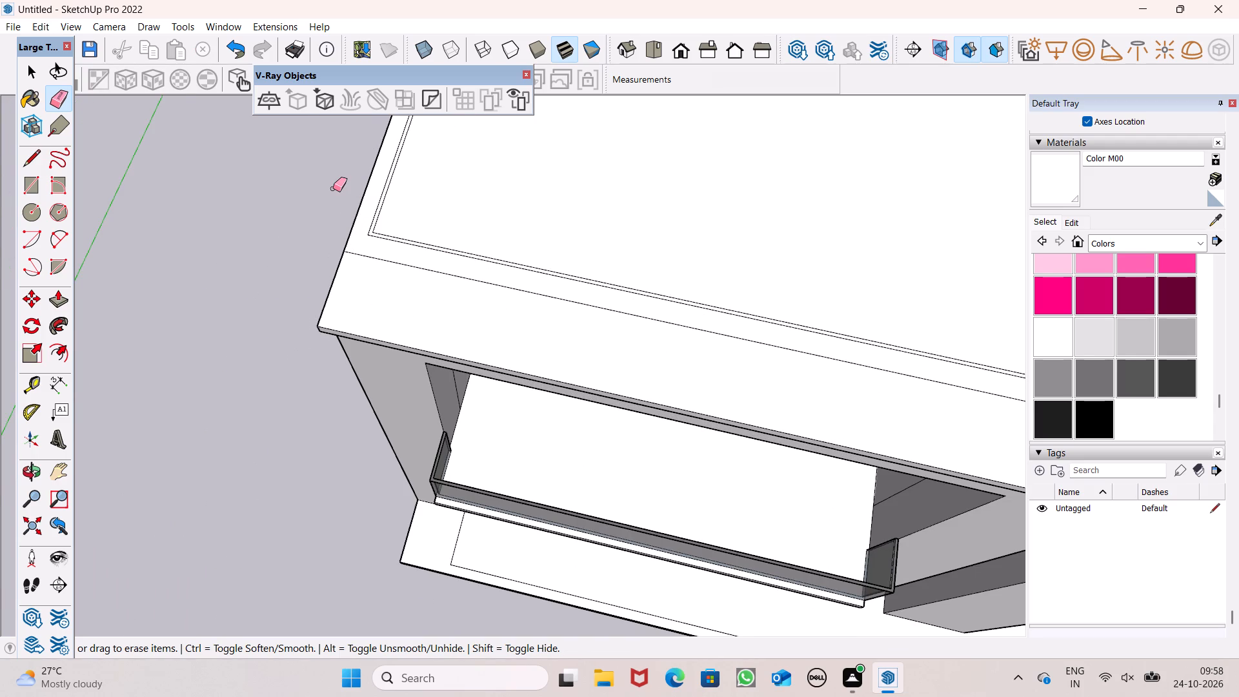
scroll(333, 188, down, 10)
scroll(689, 299, up, 6)
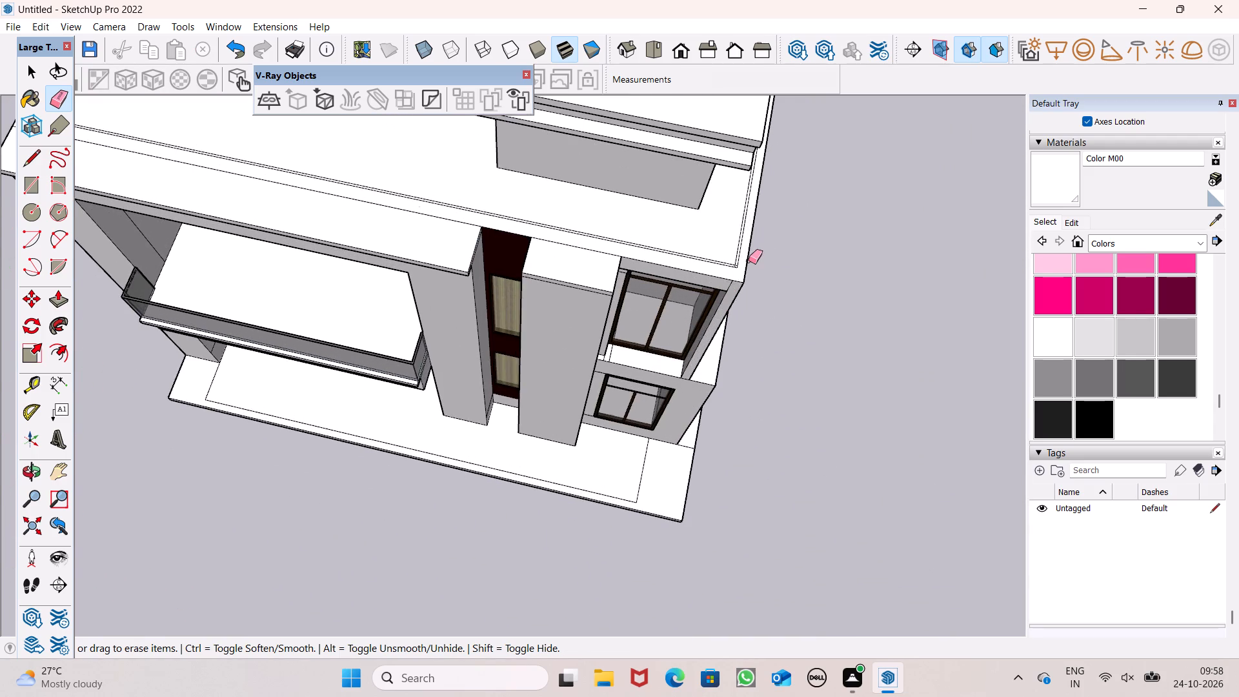
scroll(749, 261, up, 15)
middle_click(726, 280)
scroll(725, 276, up, 13)
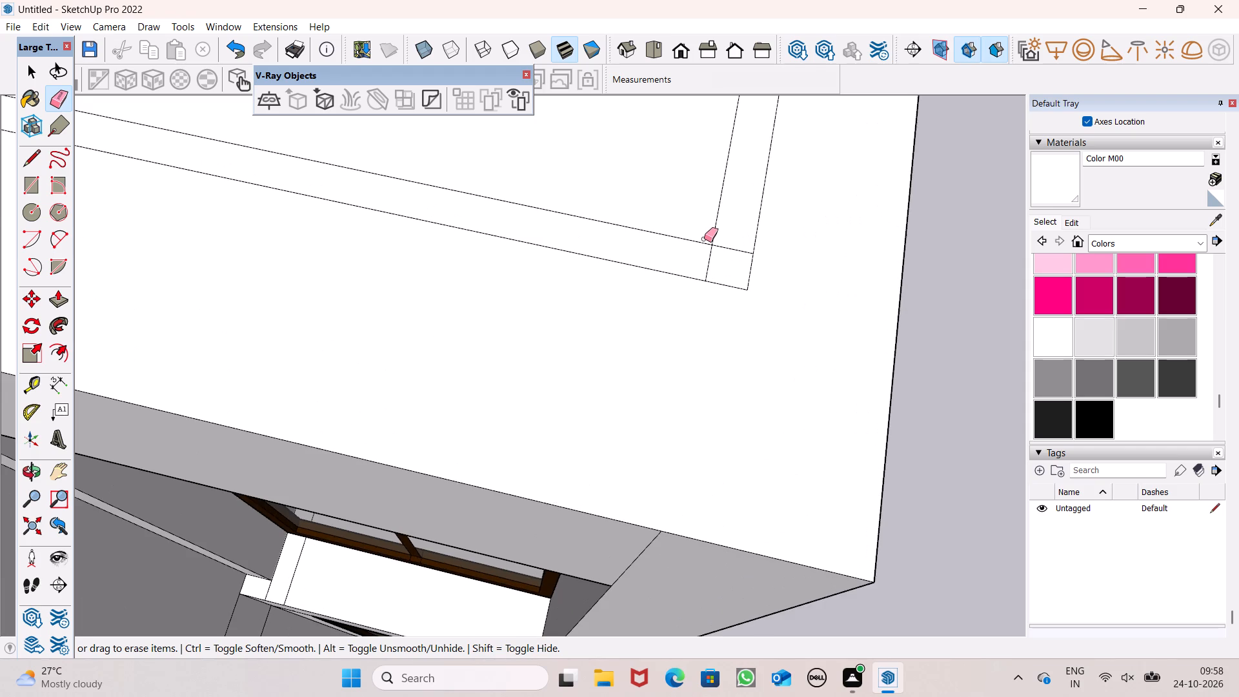
drag(720, 244, 710, 259)
scroll(754, 270, down, 8)
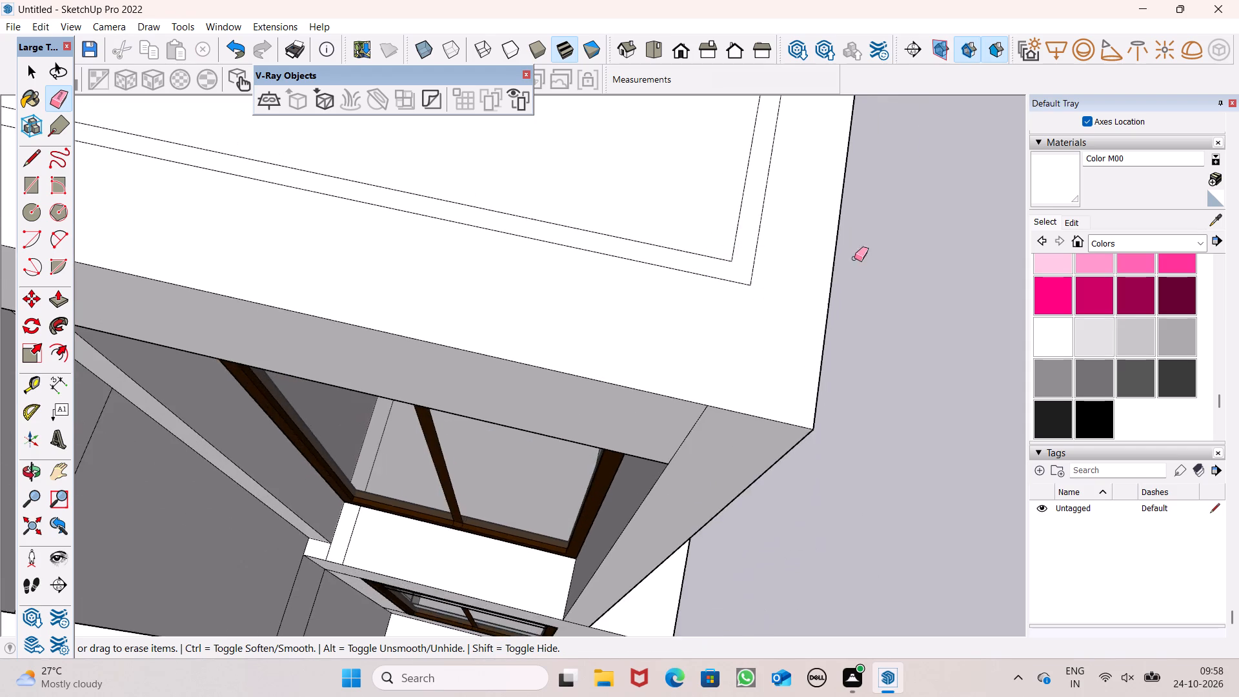
Erase the overlapping strip lines at the terrace's rear corner on the blank-wall side.
scroll(854, 261, down, 20)
scroll(854, 261, down, 9)
middle_drag(450, 236, 911, 270)
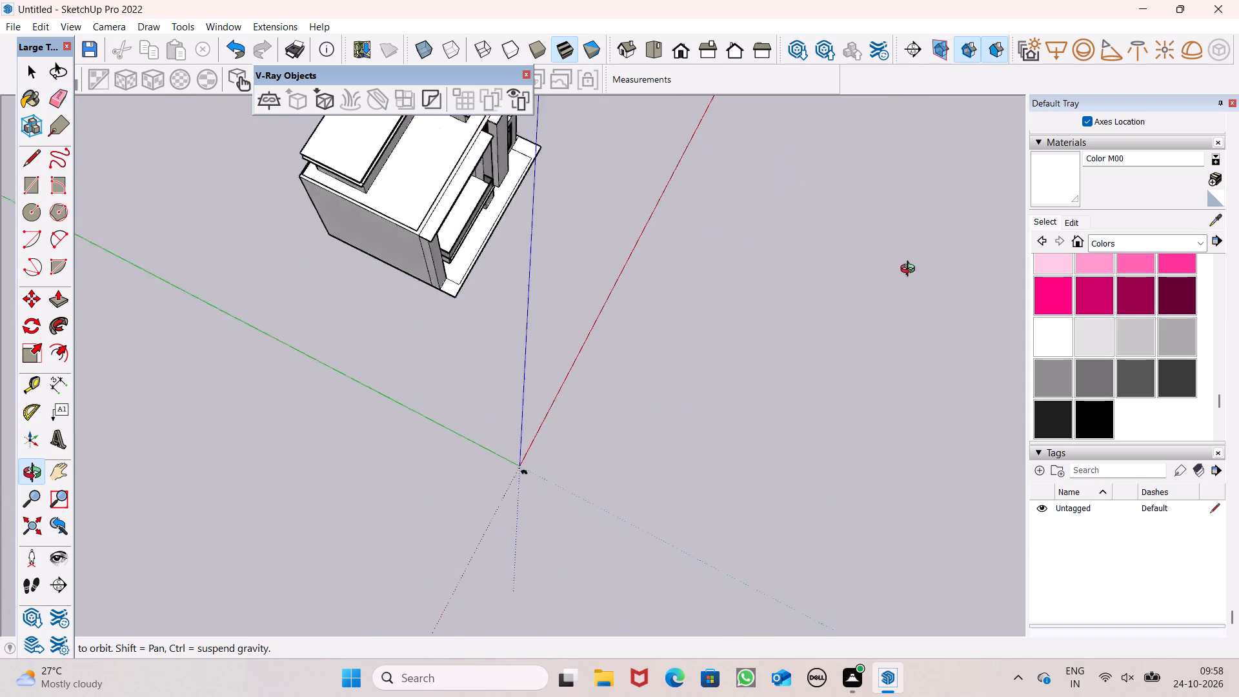
middle_drag(911, 270, 920, 256)
scroll(619, 187, down, 7)
scroll(300, 143, up, 7)
middle_drag(472, 261, 774, 258)
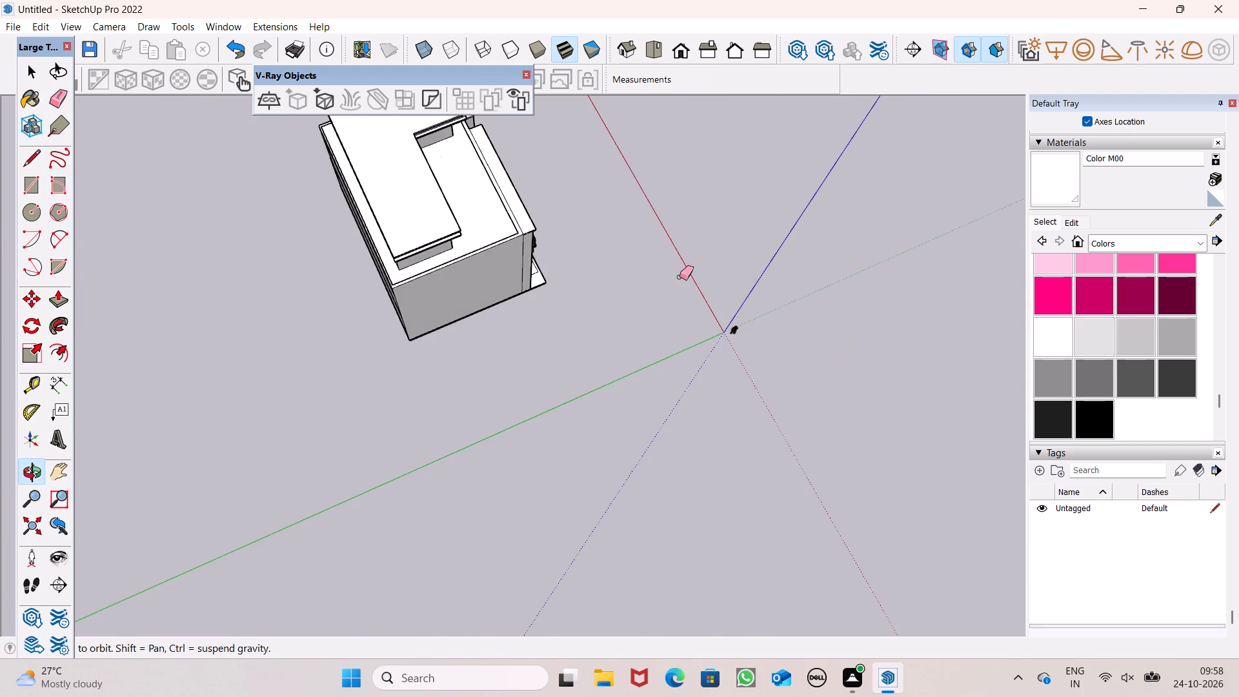
scroll(681, 290, down, 3)
scroll(401, 217, up, 7)
scroll(415, 415, up, 7)
scroll(493, 367, up, 6)
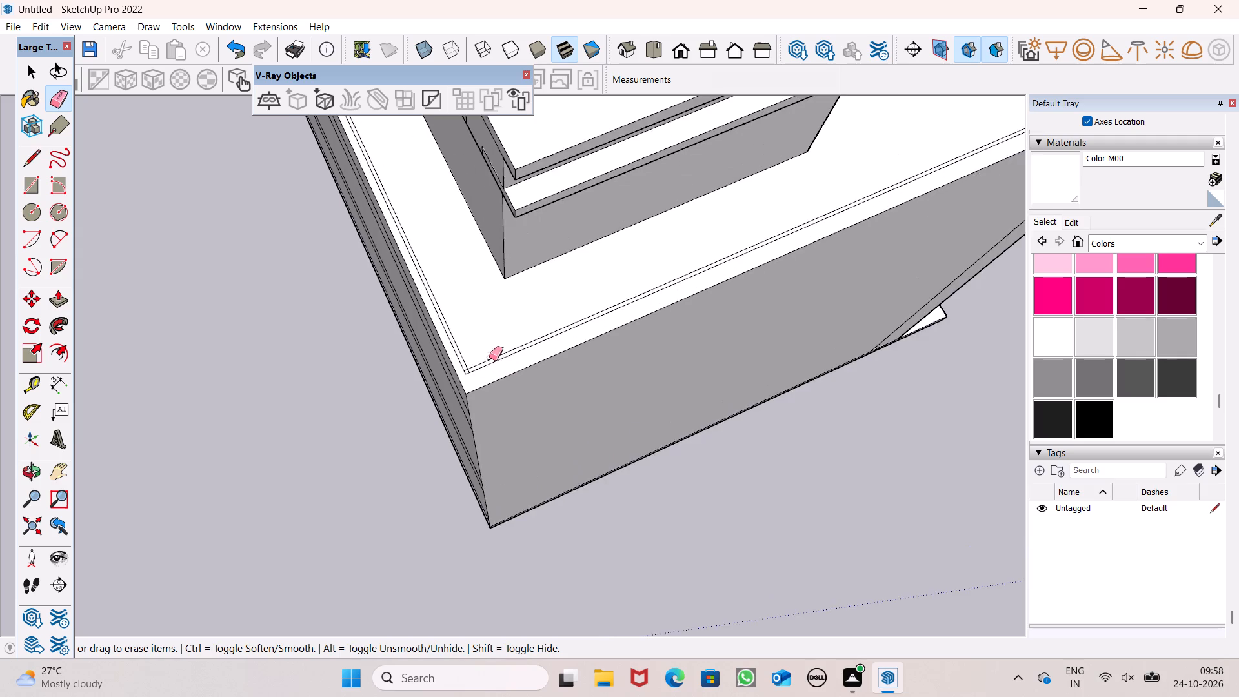
scroll(444, 391, up, 7)
scroll(523, 334, up, 6)
drag(484, 322, 487, 325)
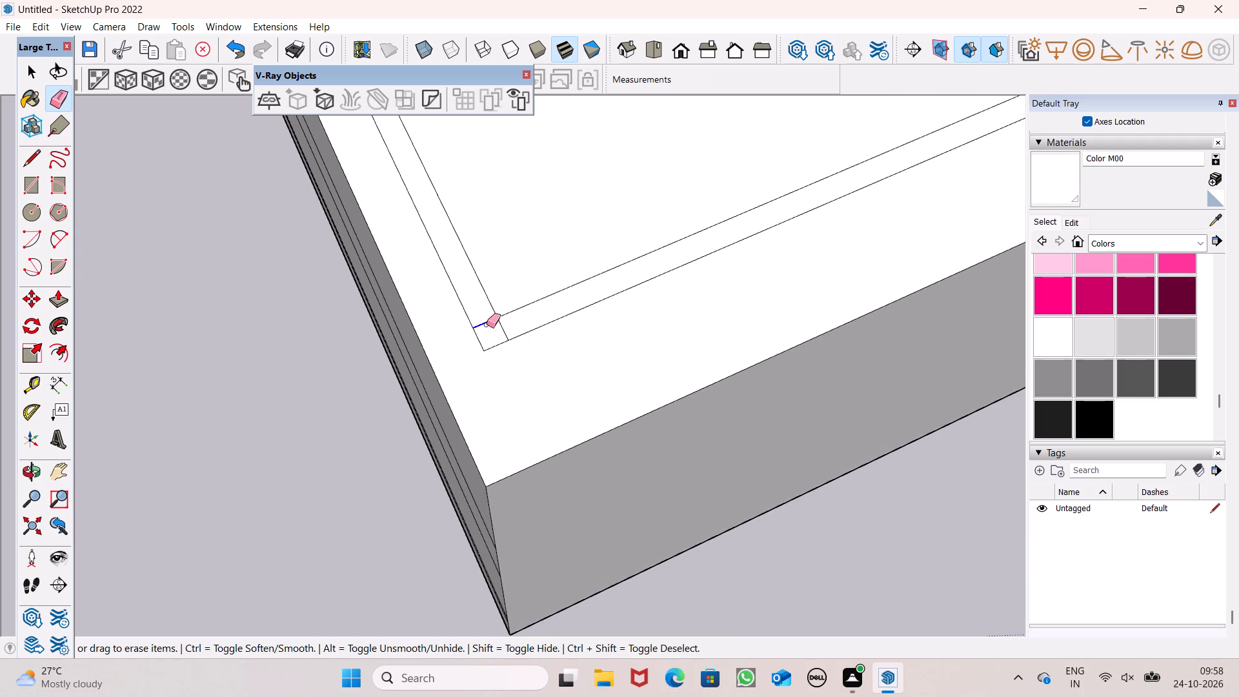
drag(487, 325, 514, 332)
scroll(507, 332, down, 8)
scroll(521, 370, down, 13)
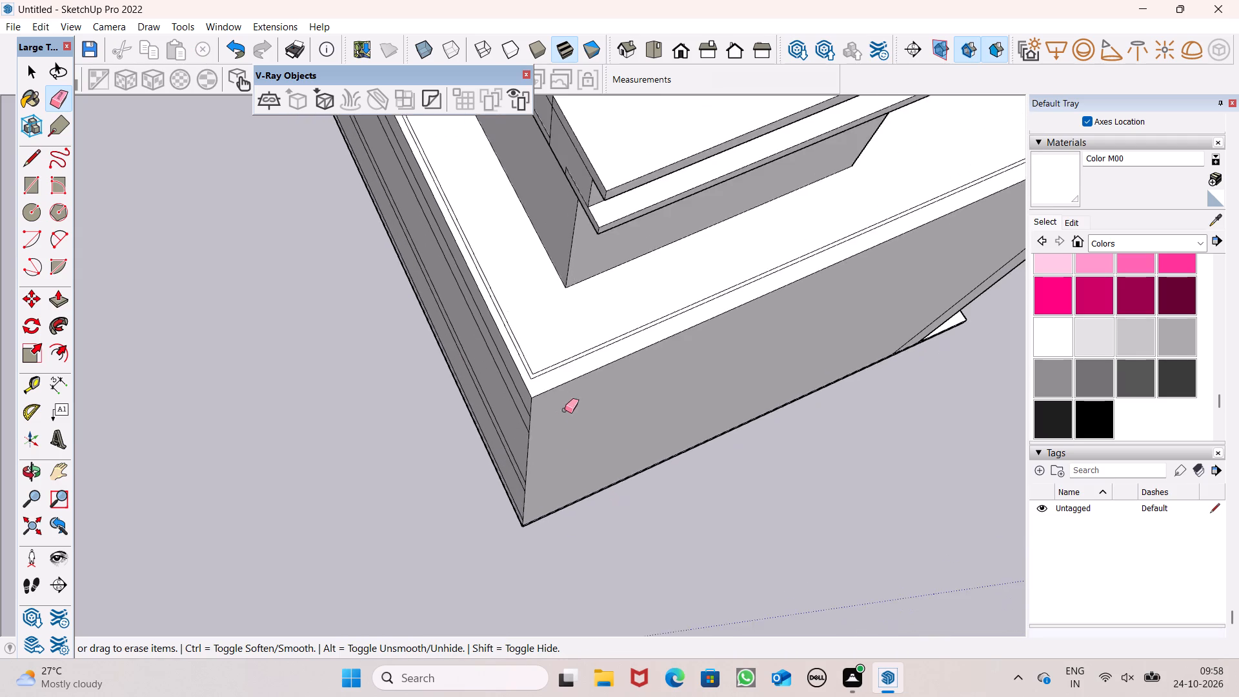
Erase the overlapping strip lines at the terrace's remaining rear corner on the window side.
scroll(604, 439, down, 14)
middle_drag(592, 256, 925, 196)
scroll(924, 202, up, 1)
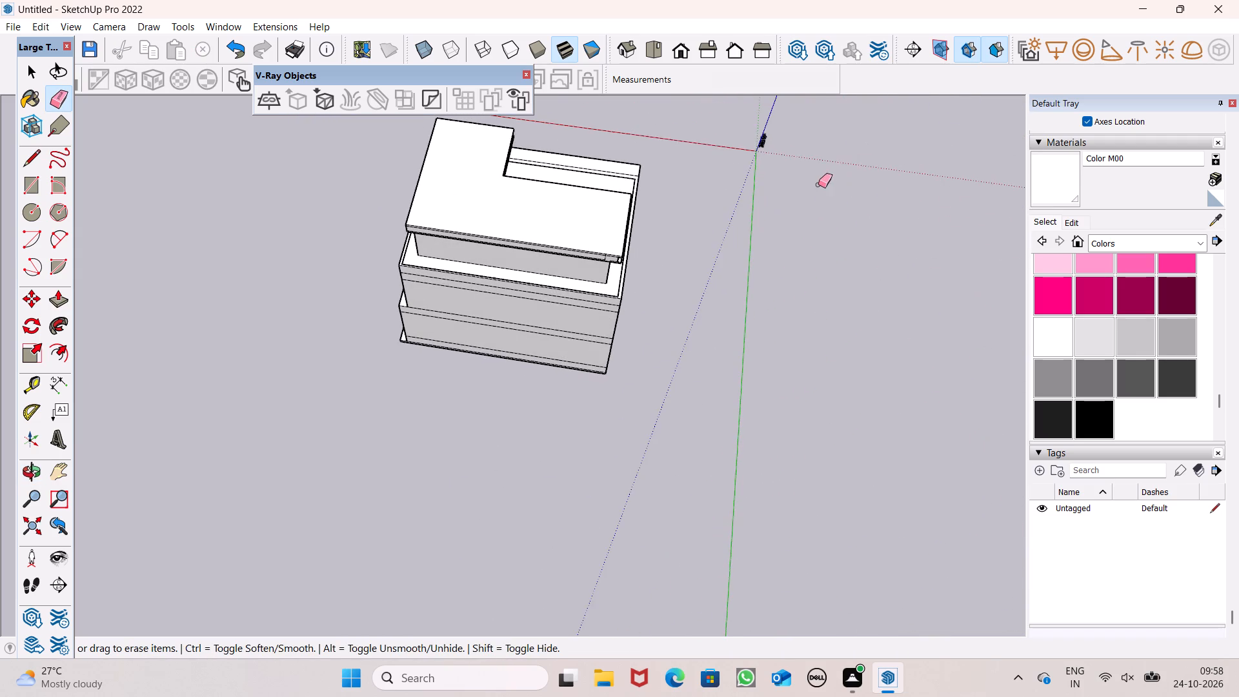
scroll(817, 188, down, 2)
scroll(413, 248, up, 19)
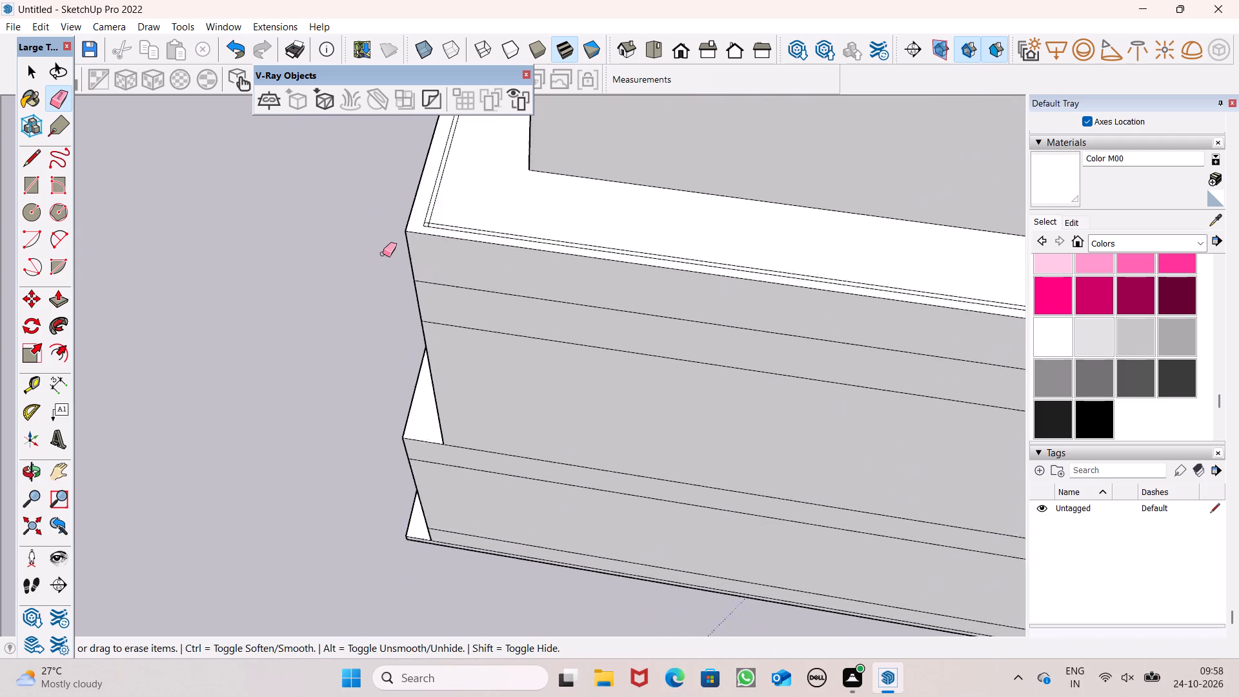
scroll(383, 254, up, 3)
scroll(476, 227, up, 7)
drag(495, 134, 504, 144)
click(504, 144)
scroll(605, 267, down, 20)
scroll(605, 267, down, 1)
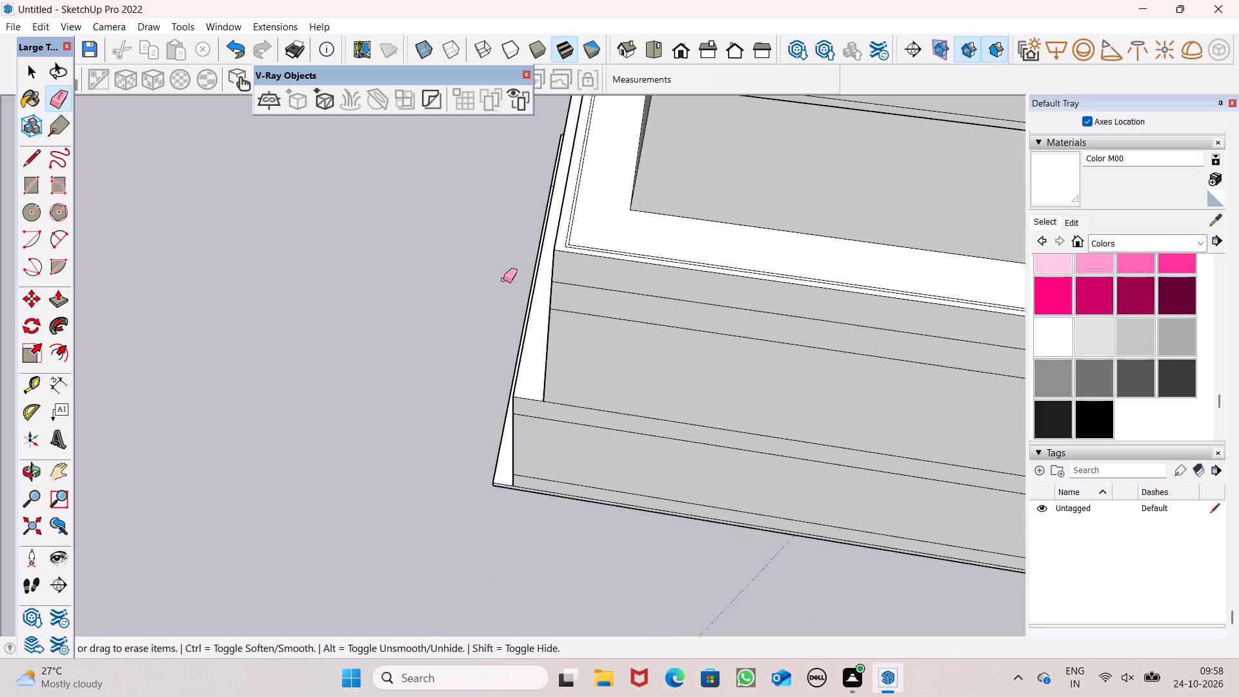
Examine the cleaned-up terrace strip and the house from all sides.
key(space)
scroll(499, 250, down, 8)
middle_drag(499, 258, 995, 279)
scroll(785, 226, down, 5)
middle_drag(419, 239, 601, 248)
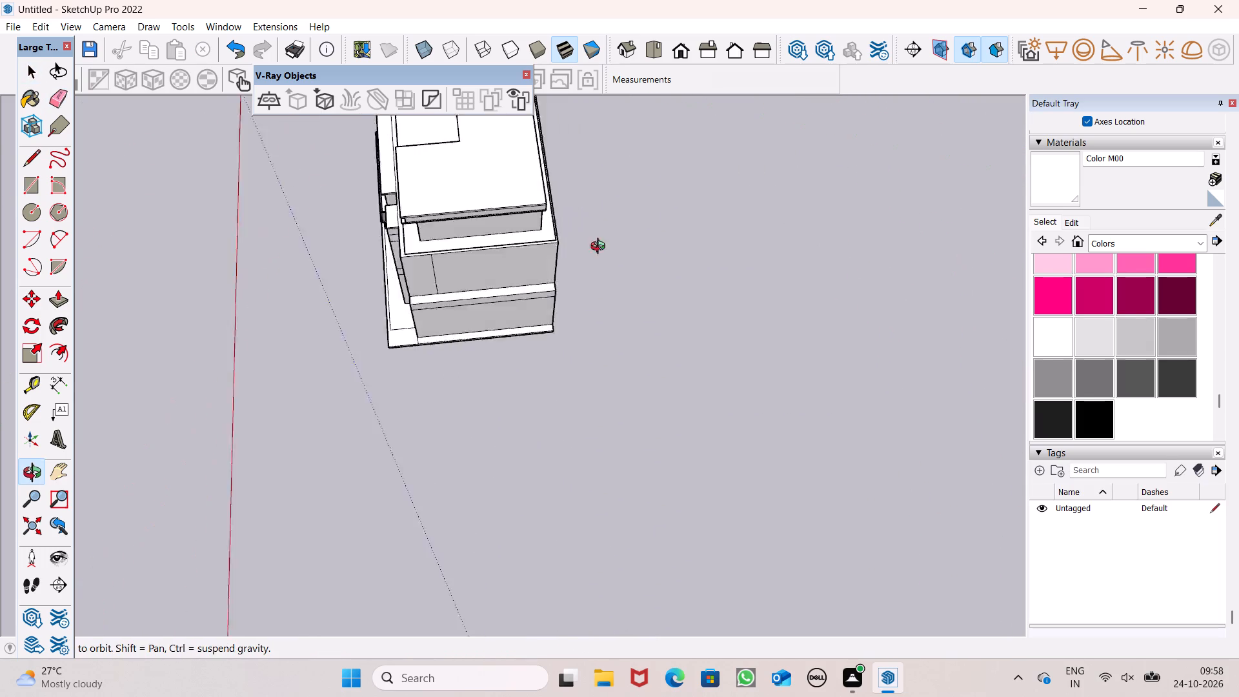
middle_drag(601, 248, 785, 225)
scroll(628, 196, down, 6)
middle_drag(224, 221, 690, 194)
scroll(703, 194, down, 6)
scroll(774, 201, down, 5)
middle_drag(740, 243, 550, 243)
scroll(575, 267, up, 7)
middle_click(603, 304)
scroll(665, 338, up, 1)
middle_drag(665, 338, 661, 286)
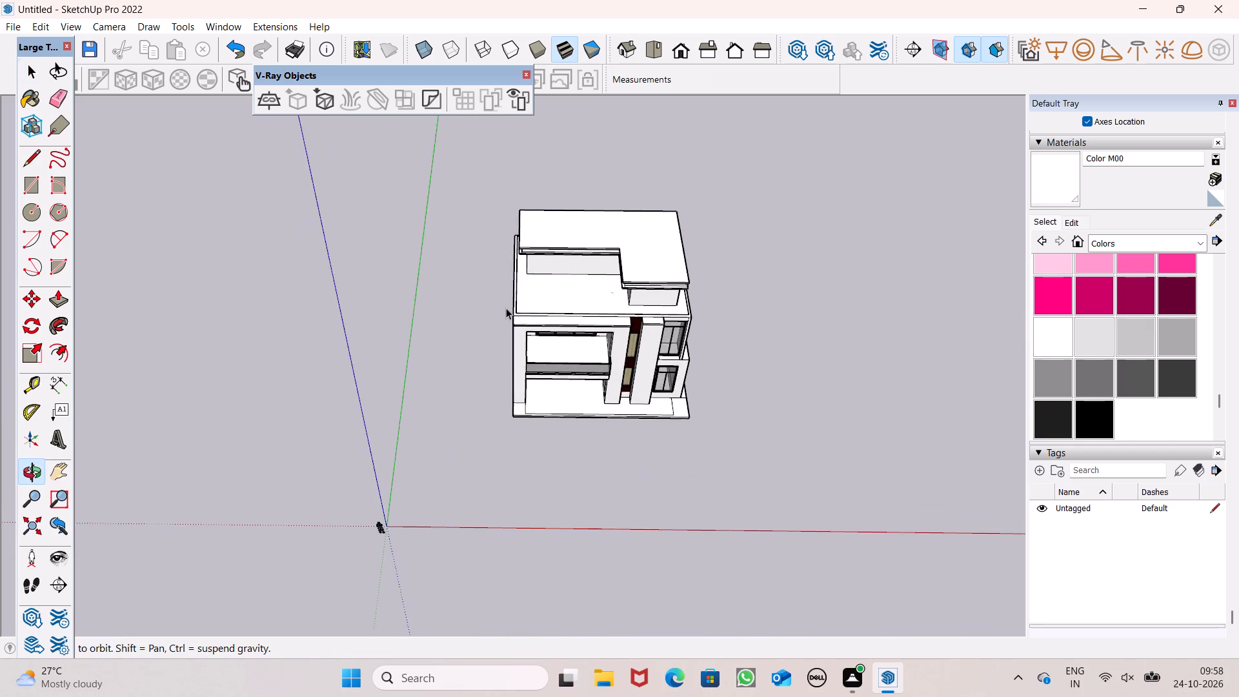
scroll(506, 308, up, 5)
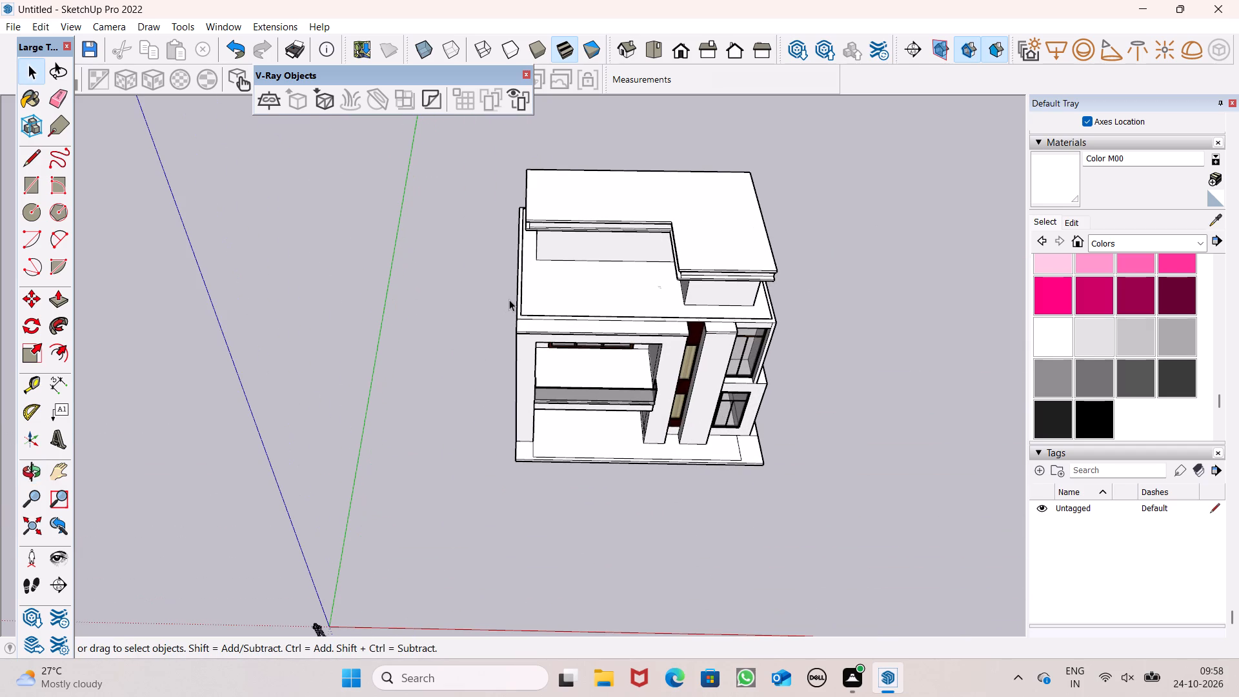
Push/Pull the 2" strip around the terrace edge up 4' to form the railing panels.
click(57, 301)
scroll(530, 288, up, 13)
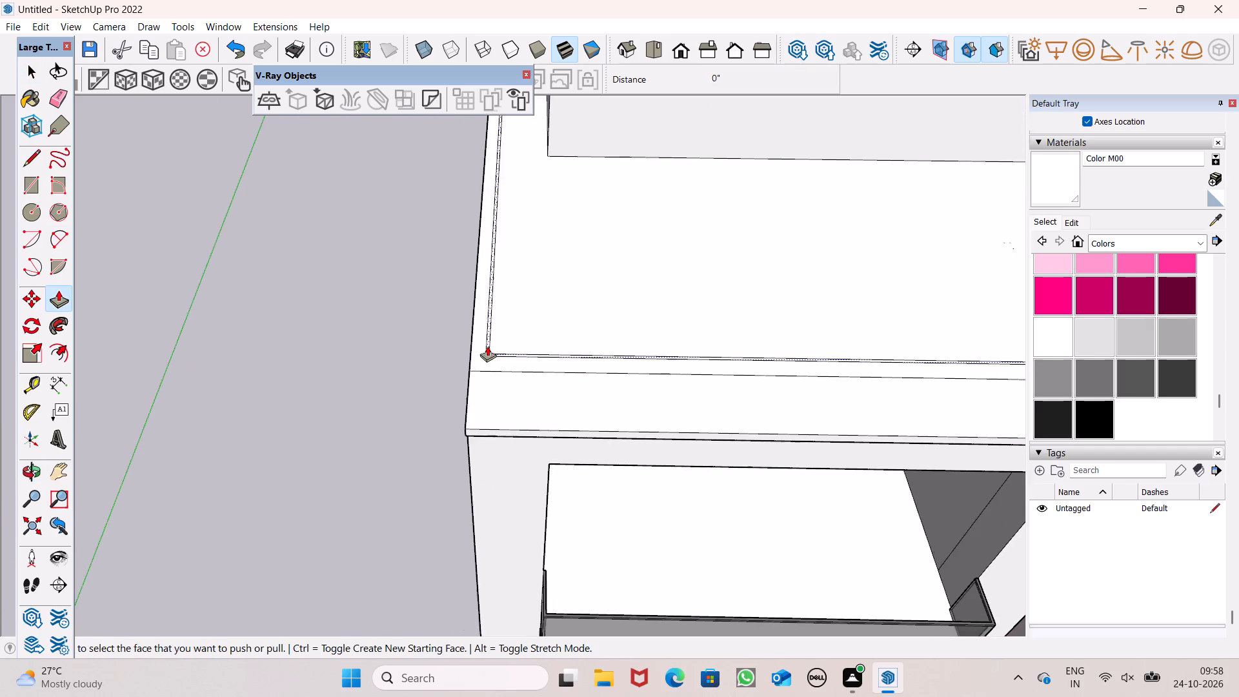
scroll(487, 346, up, 7)
drag(489, 361, 487, 298)
key(4)
key(apostrophe)
key(Return)
Extrude the top face of the terrace railing a further 3" as a separate cap band.
scroll(444, 234, down, 12)
middle_drag(512, 236, 583, 200)
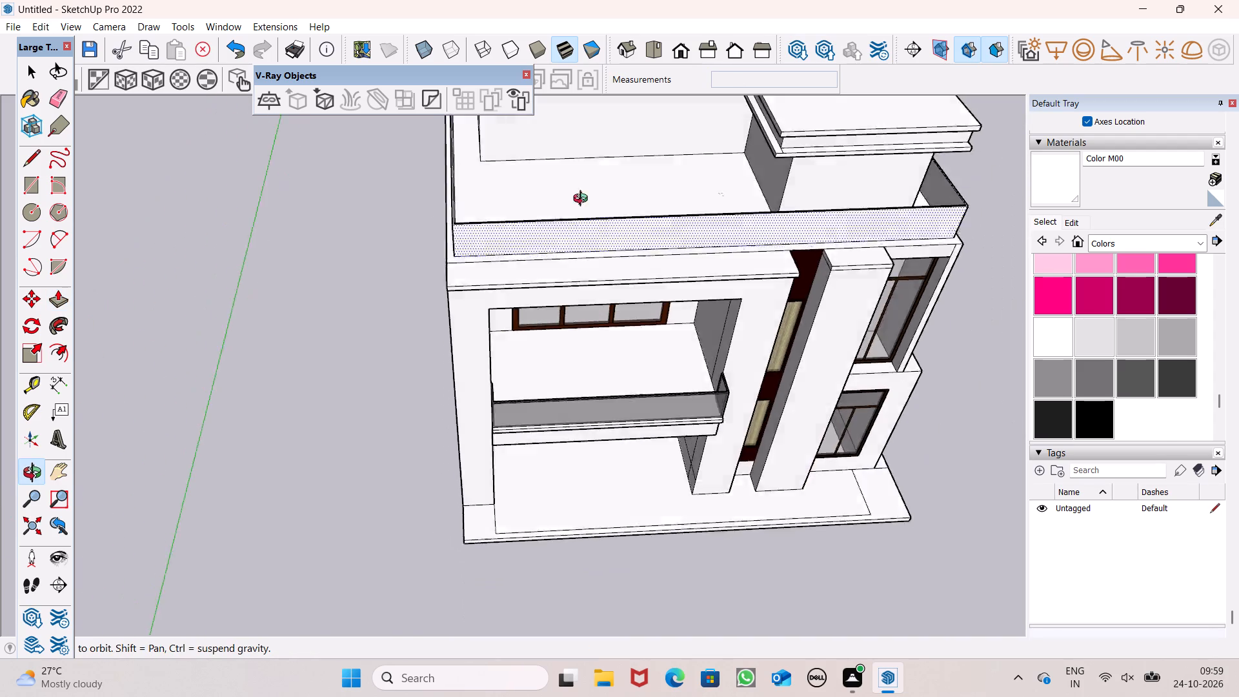
middle_drag(583, 200, 474, 114)
scroll(460, 160, up, 7)
middle_drag(468, 205, 470, 328)
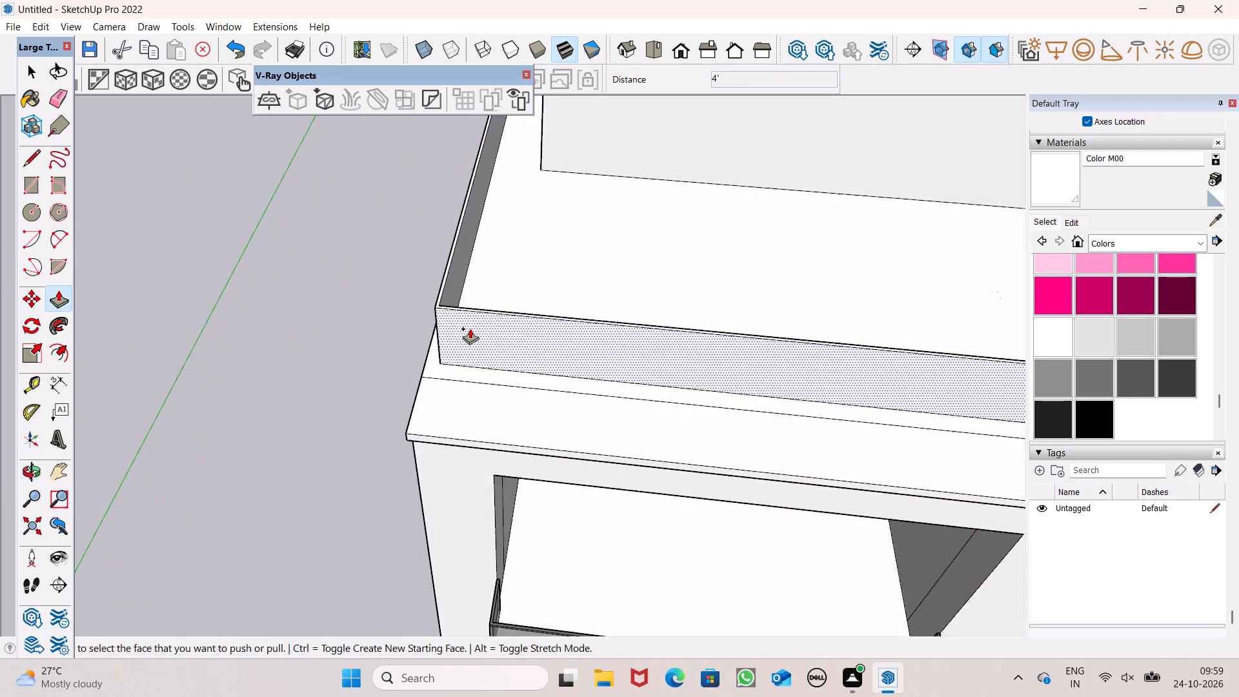
scroll(445, 314, up, 13)
drag(429, 291, 430, 263)
key(3)
key(shift+quotedbl)
click(430, 263)
key(Return)
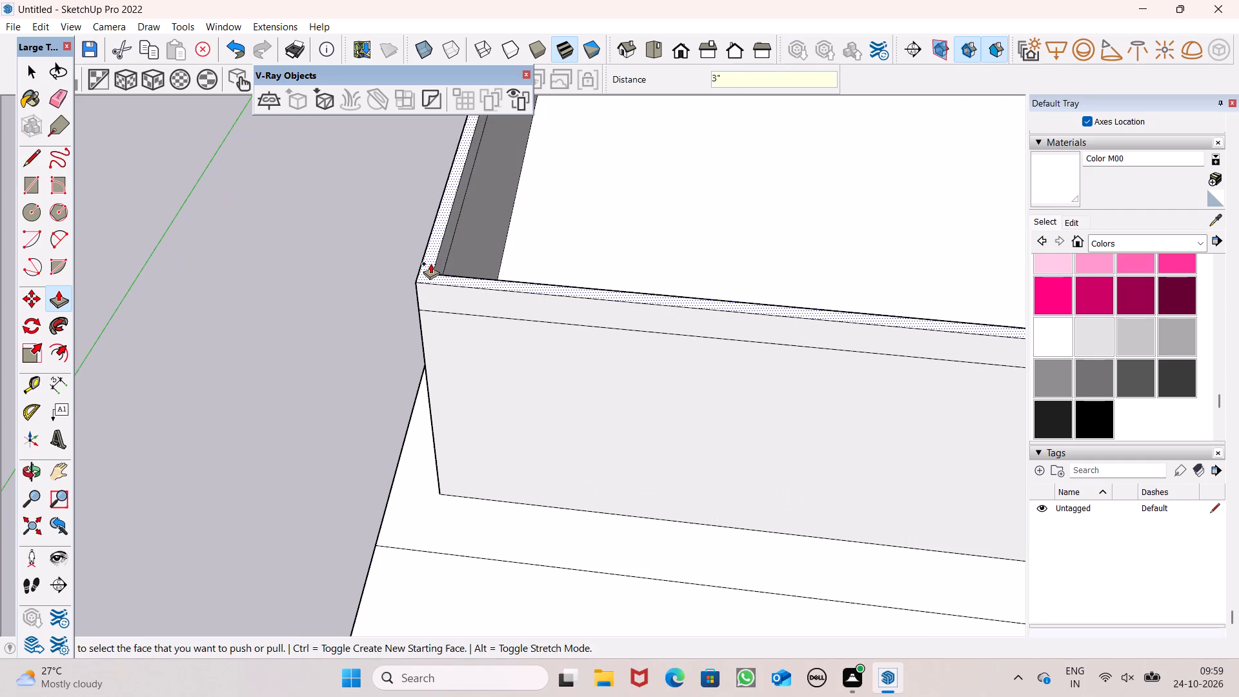
Paint the outer front panel of the terrace railing with Translucent Glass Blue from the Glass and Mirrors materials.
scroll(414, 228, down, 3)
text(b)
key(space)
scroll(414, 225, down, 7)
middle_drag(474, 259, 541, 201)
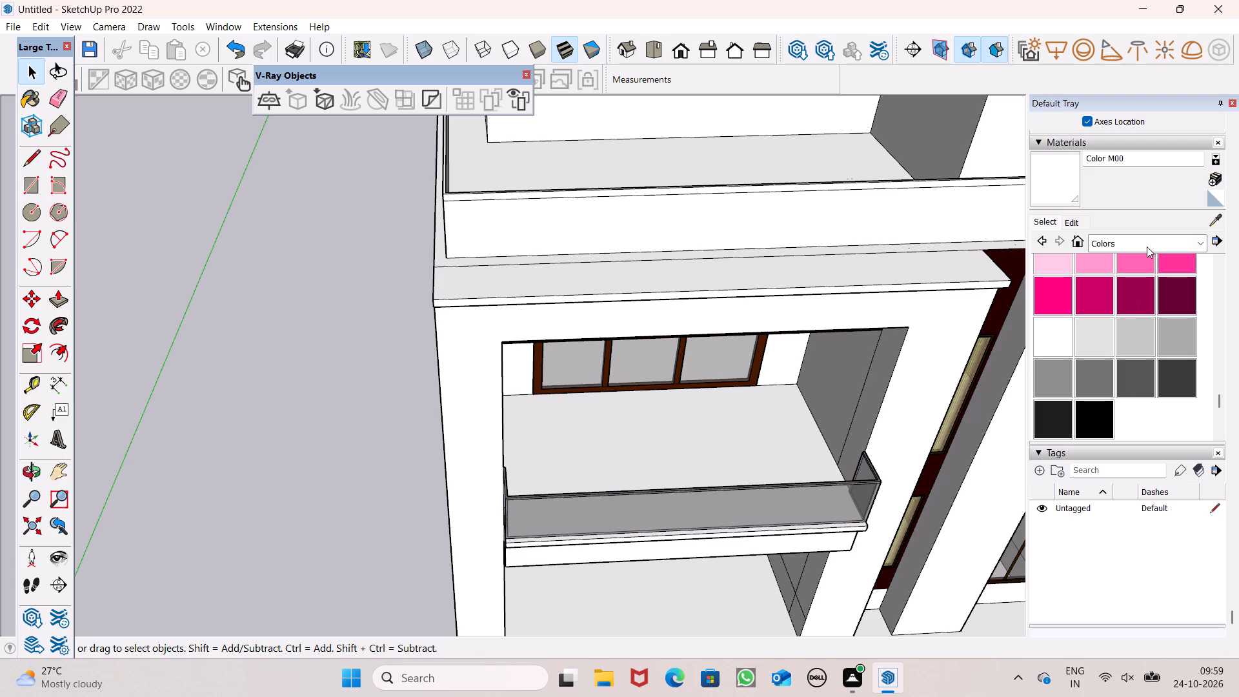
click(1146, 246)
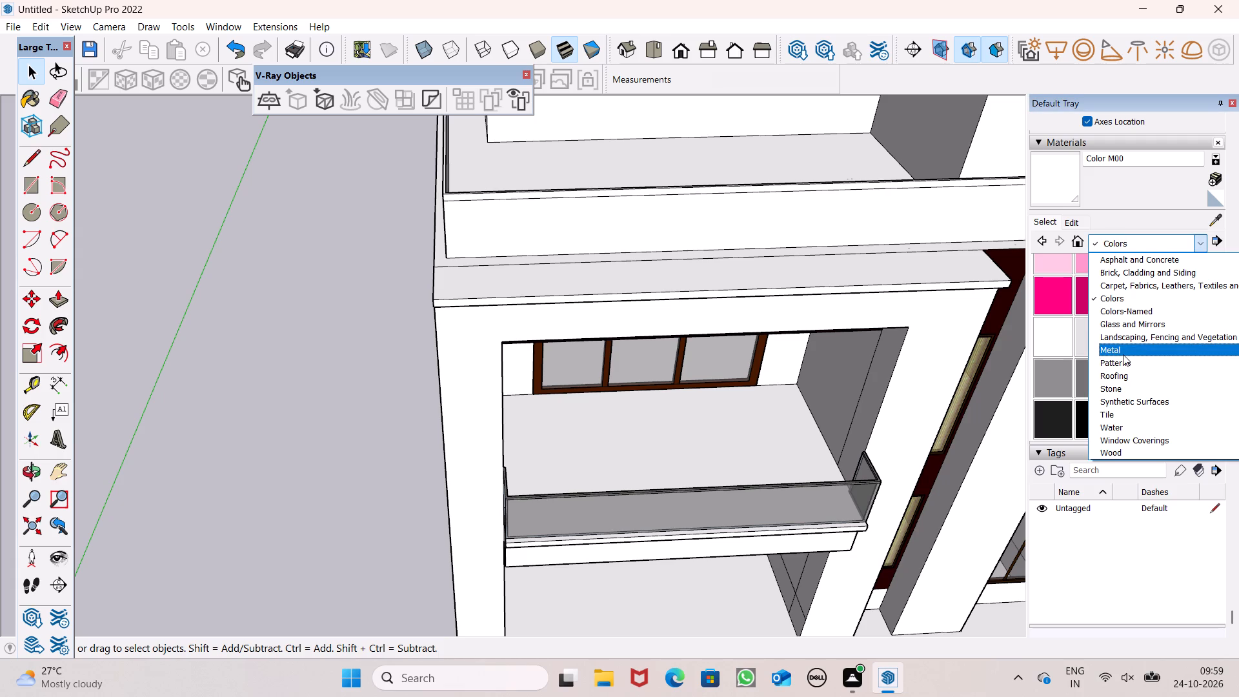
click(1136, 327)
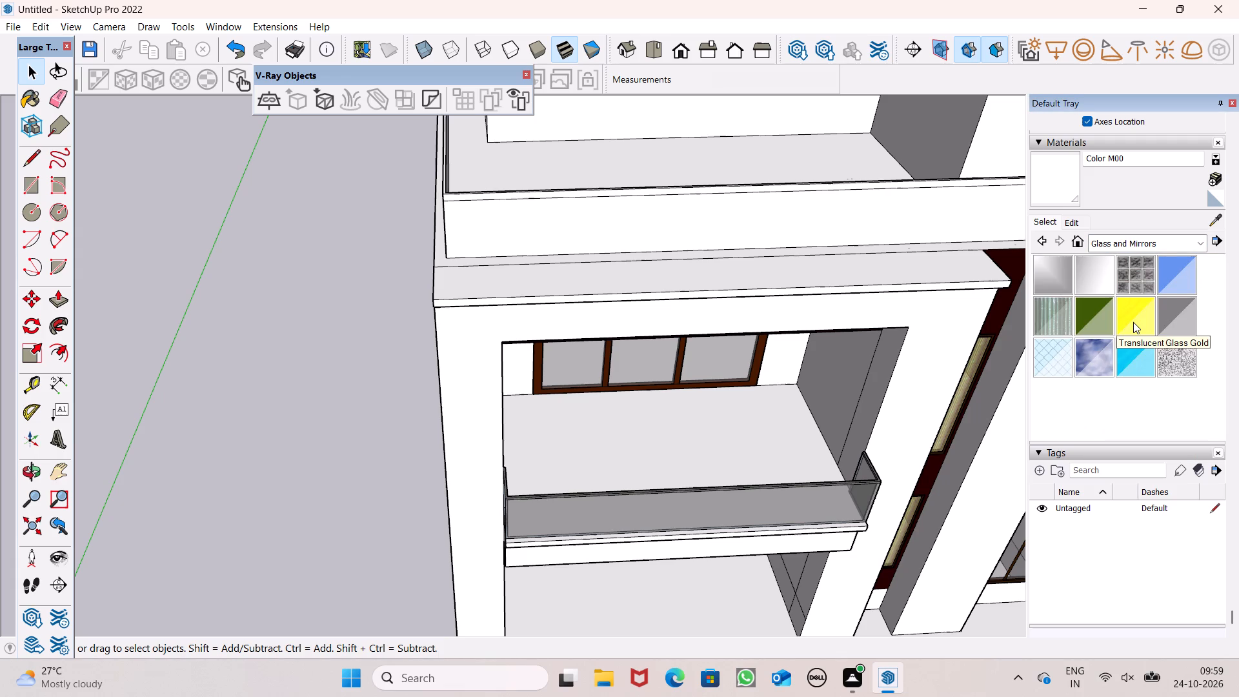
click(1187, 272)
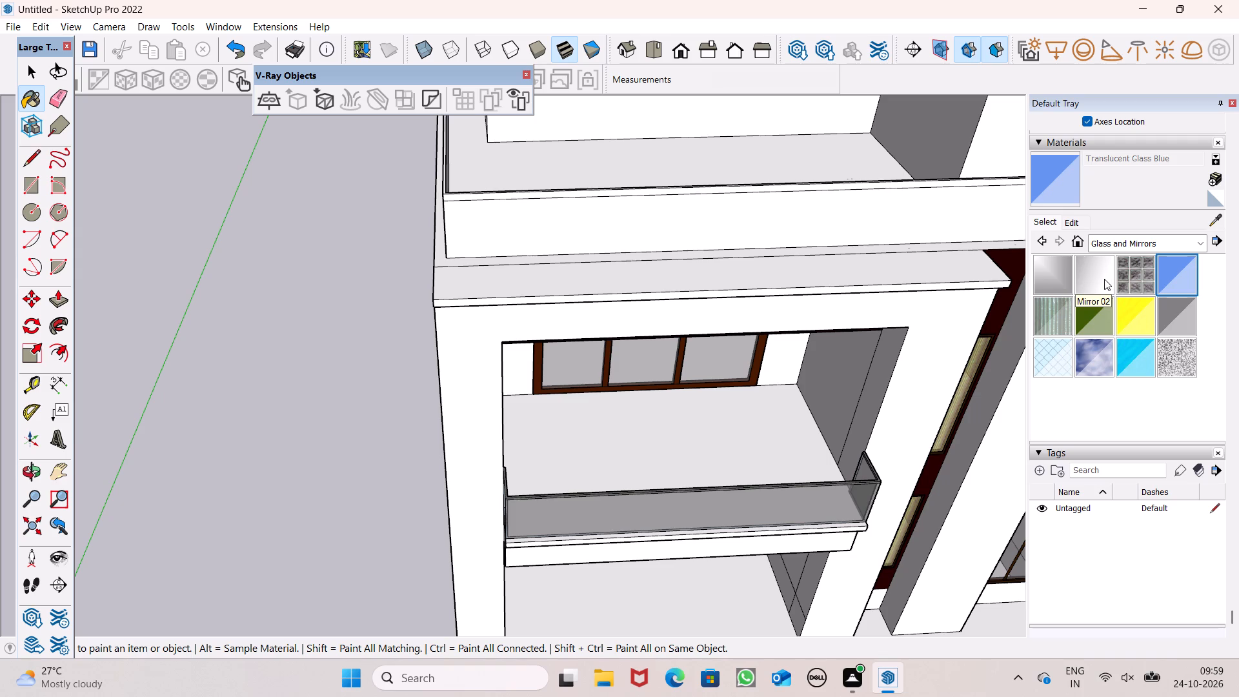
click(706, 234)
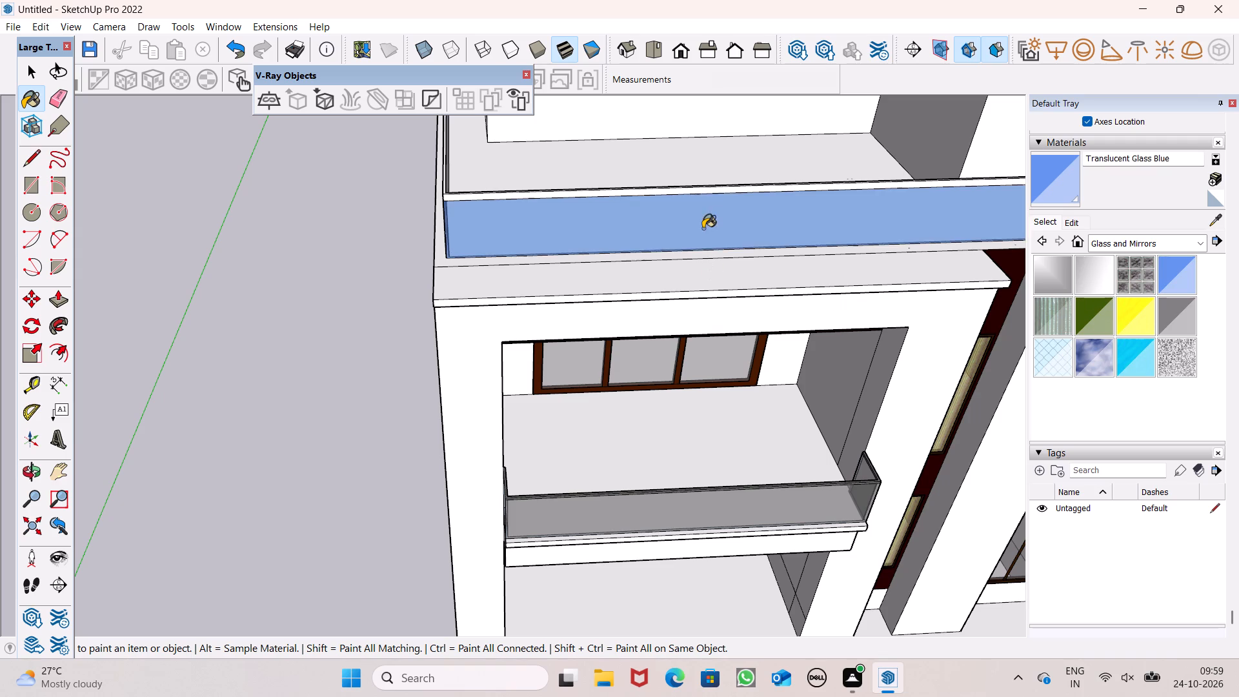
Paint the outer railing panels on the blank-wall side and the window side with Translucent Glass Blue.
middle_drag(416, 233, 634, 161)
scroll(634, 161, up, 1)
drag(539, 138, 539, 146)
scroll(579, 267, down, 7)
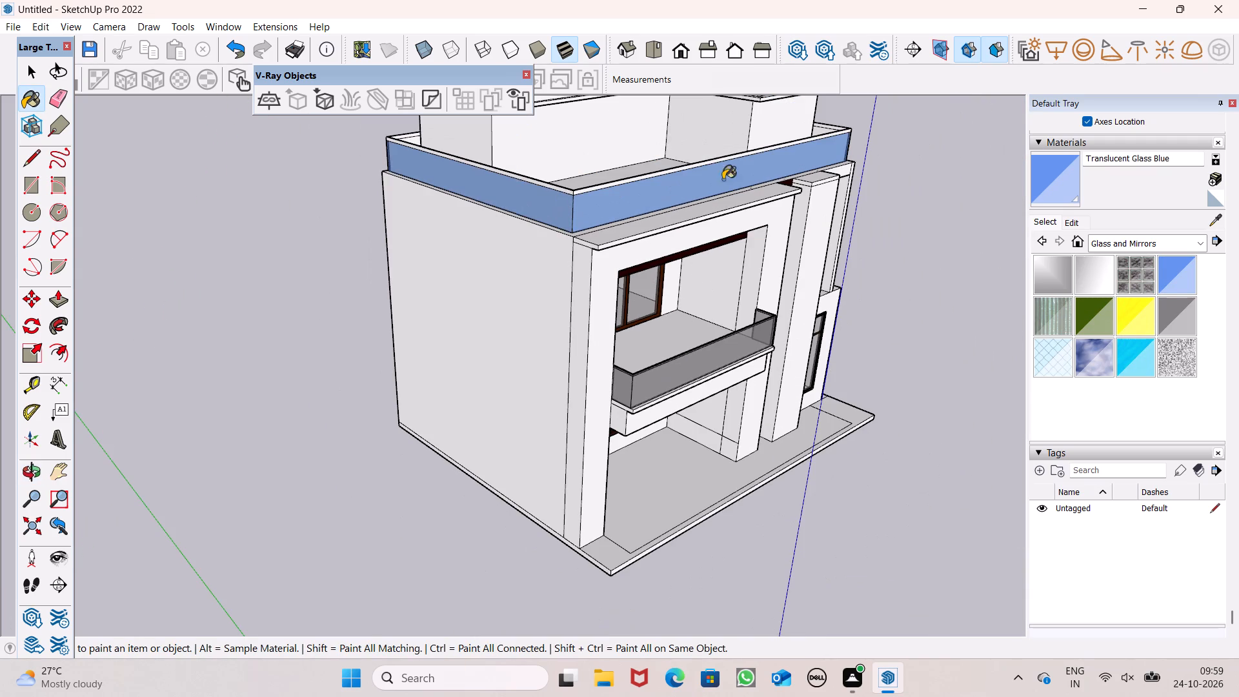
middle_drag(879, 170, 187, 137)
scroll(283, 140, up, 1)
scroll(569, 233, up, 3)
click(562, 258)
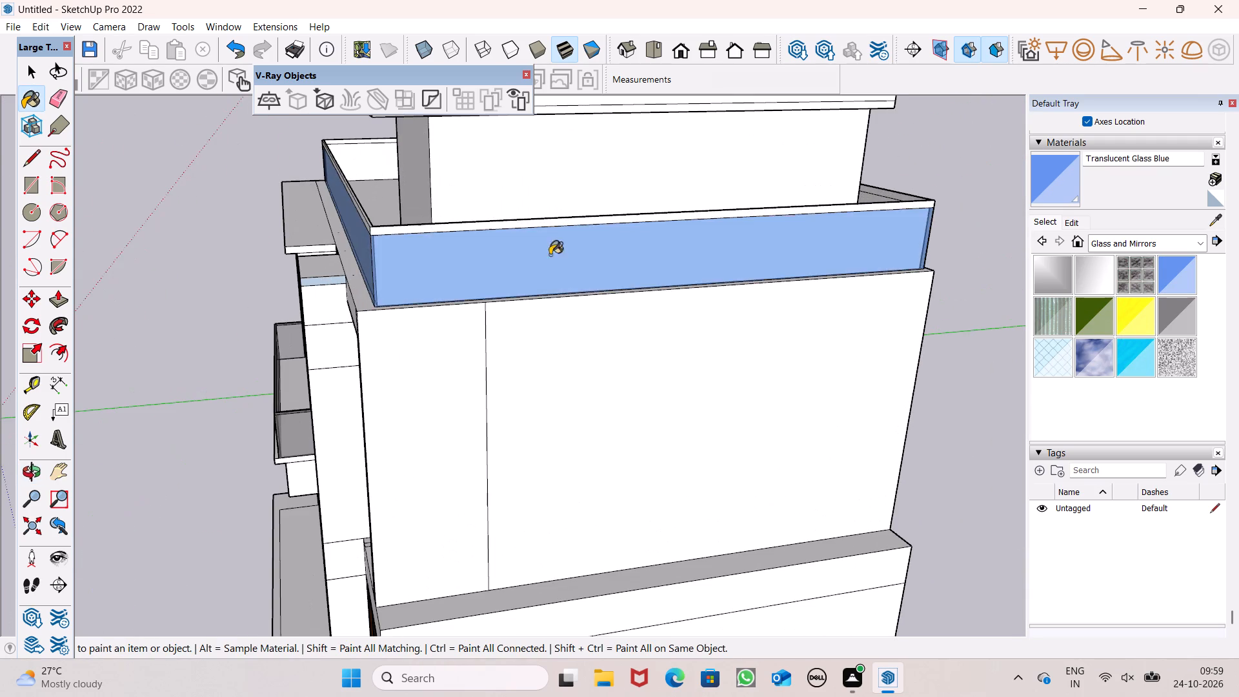
Paint the remaining railing panel faces, including those facing the terrace, with Translucent Glass Blue.
scroll(590, 223, down, 4)
scroll(409, 177, up, 5)
click(416, 167)
middle_drag(548, 231, 301, 265)
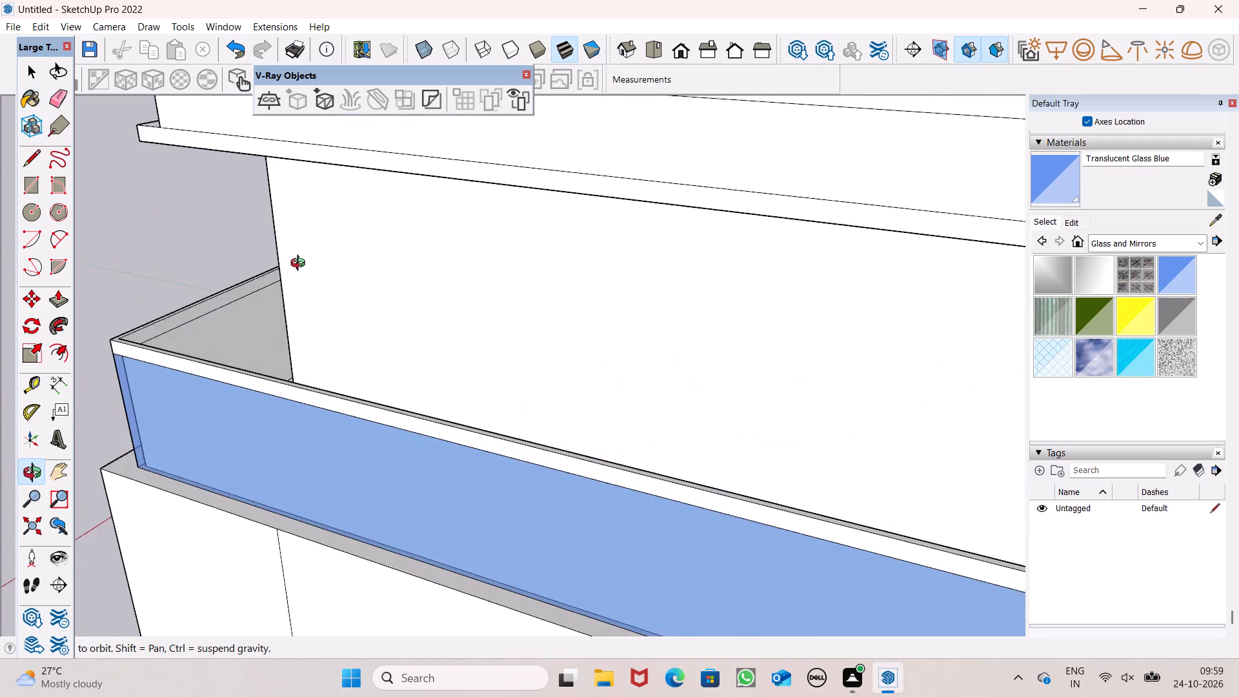
middle_drag(301, 265, 321, 248)
scroll(752, 252, down, 7)
scroll(486, 290, up, 5)
click(447, 284)
scroll(693, 201, down, 3)
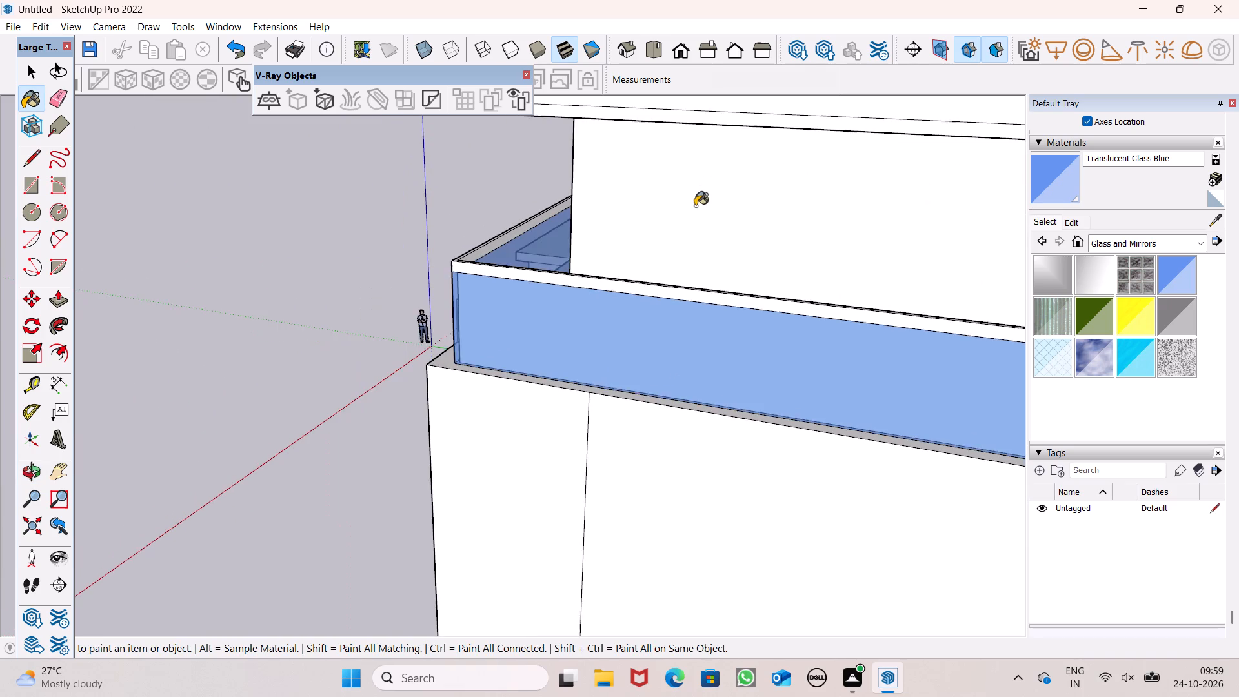
scroll(695, 206, down, 9)
middle_drag(523, 262, 809, 339)
scroll(1059, 212, up, 7)
scroll(914, 182, up, 2)
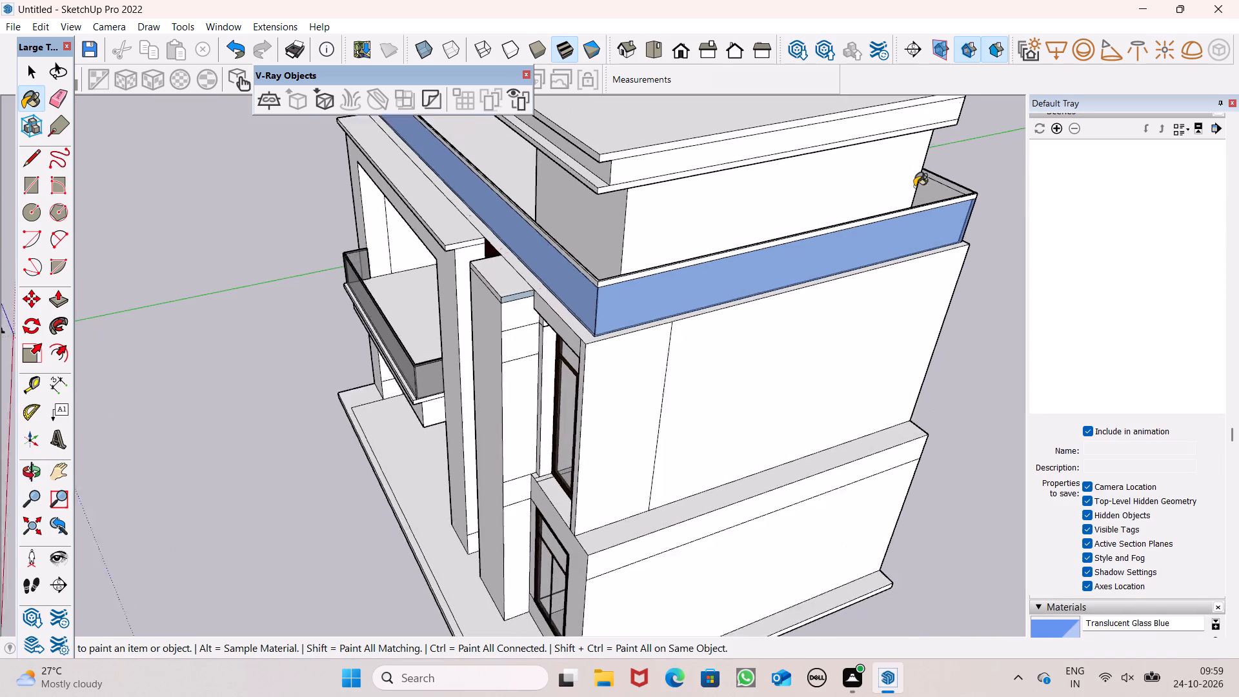
scroll(914, 187, up, 5)
click(931, 194)
scroll(793, 209, down, 13)
middle_drag(476, 243, 1003, 185)
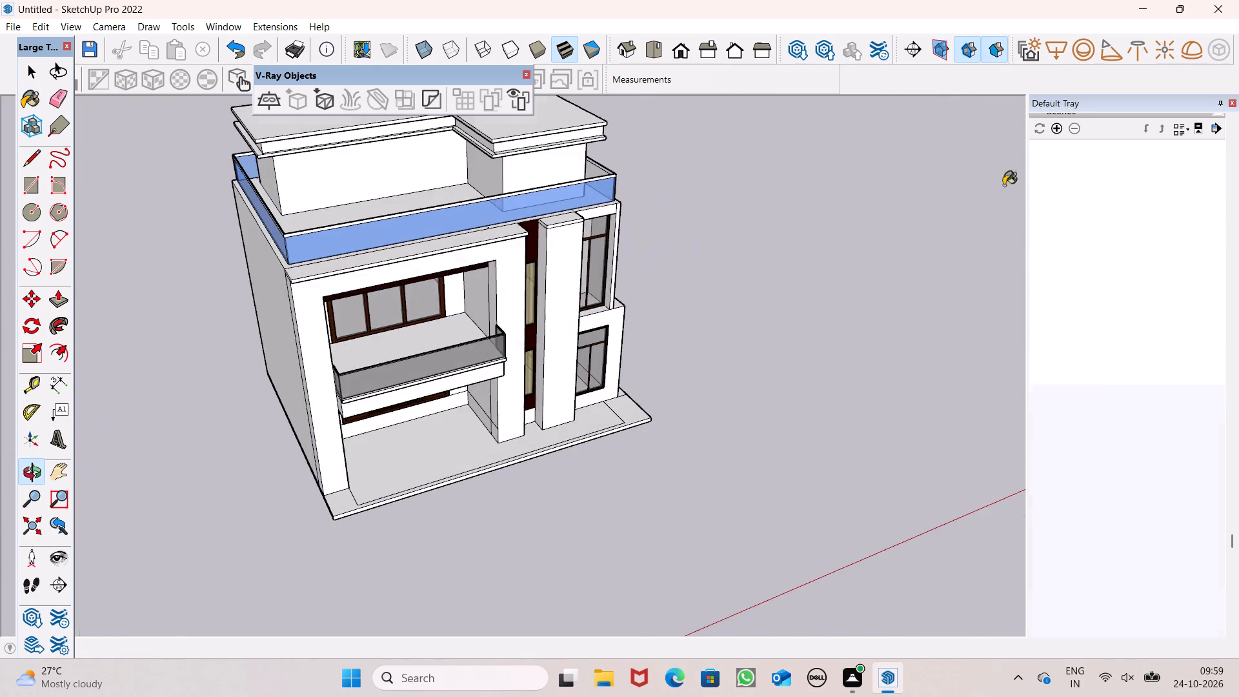
middle_drag(1003, 185, 1027, 227)
scroll(529, 142, up, 7)
scroll(649, 196, up, 6)
click(667, 170)
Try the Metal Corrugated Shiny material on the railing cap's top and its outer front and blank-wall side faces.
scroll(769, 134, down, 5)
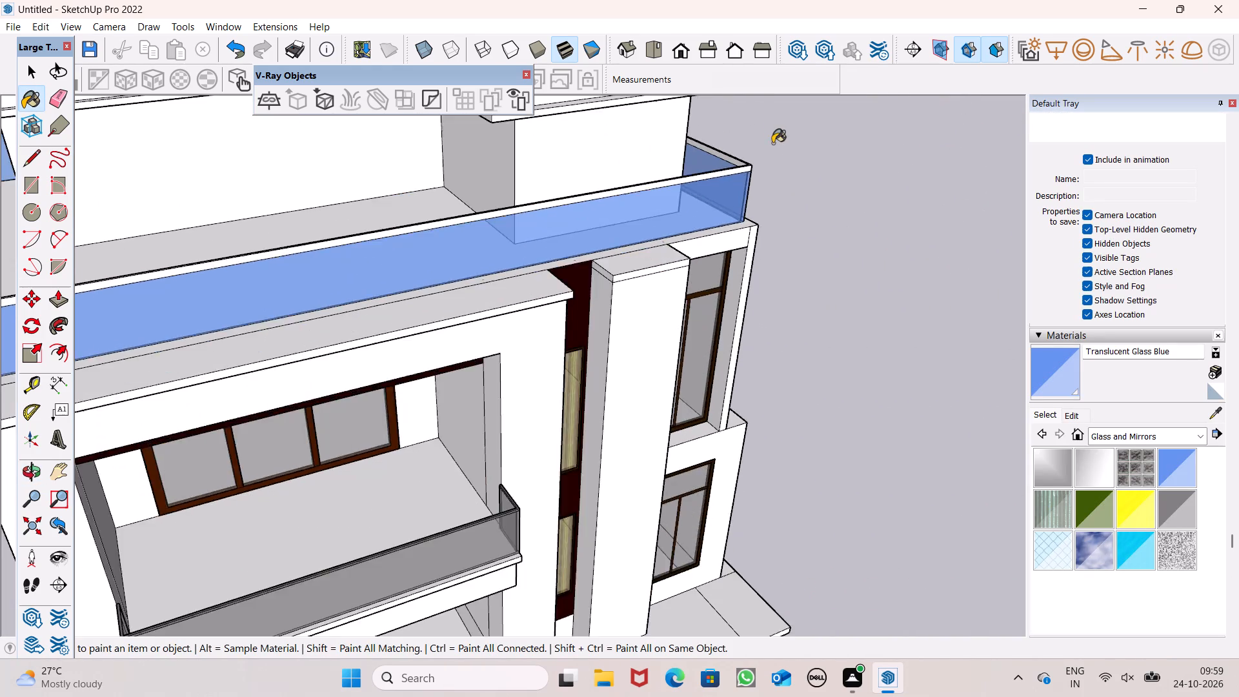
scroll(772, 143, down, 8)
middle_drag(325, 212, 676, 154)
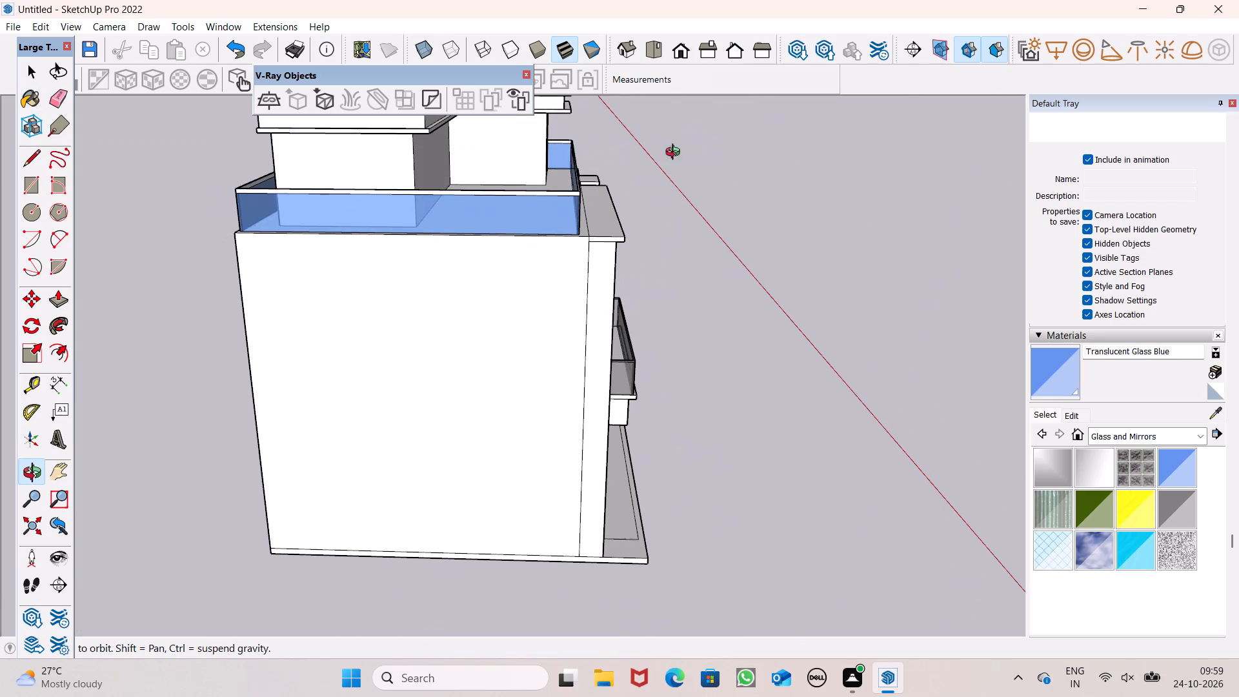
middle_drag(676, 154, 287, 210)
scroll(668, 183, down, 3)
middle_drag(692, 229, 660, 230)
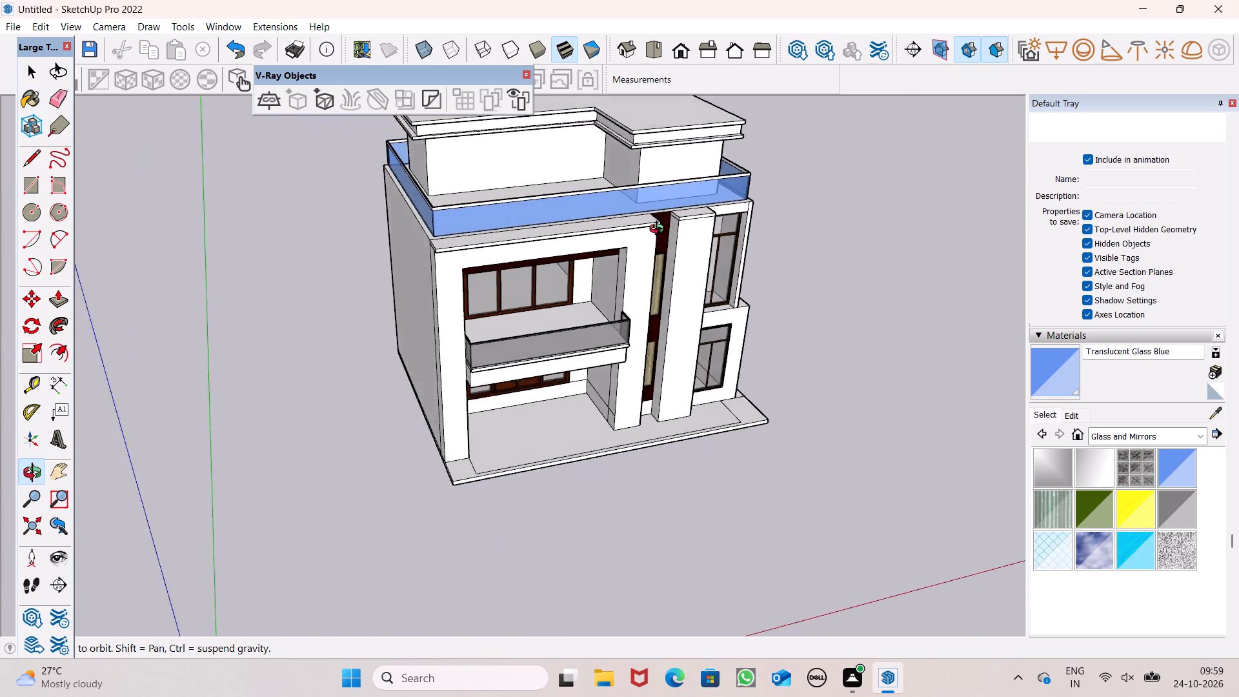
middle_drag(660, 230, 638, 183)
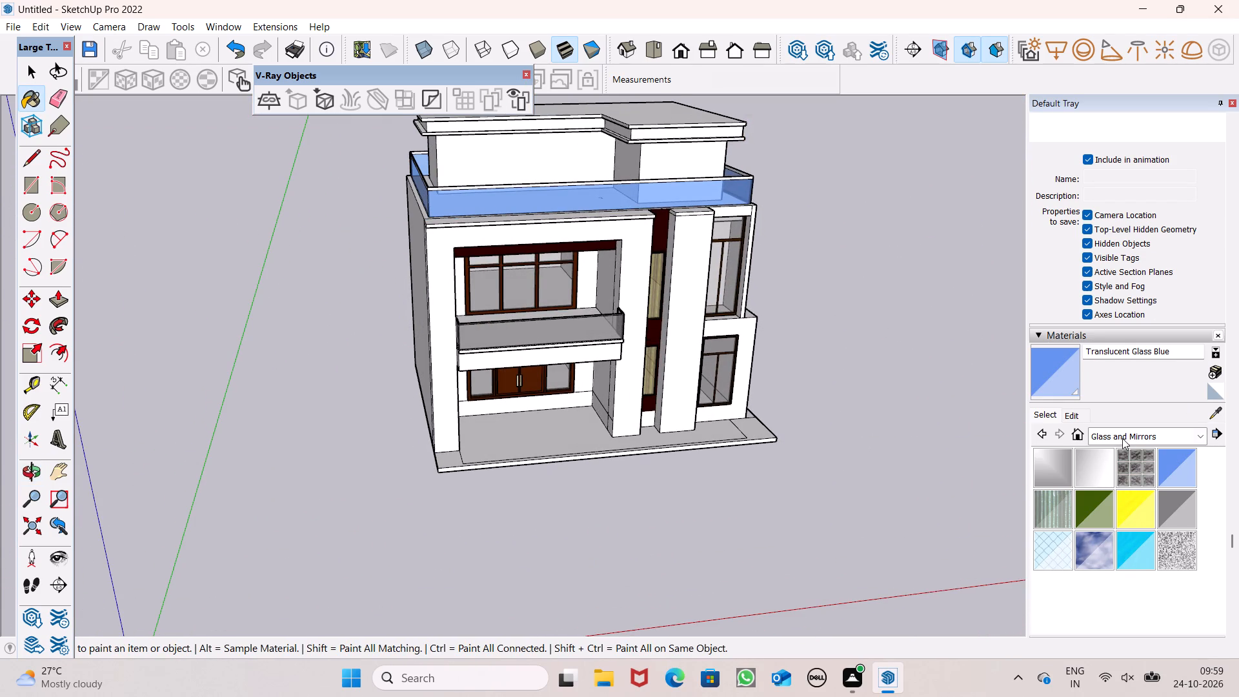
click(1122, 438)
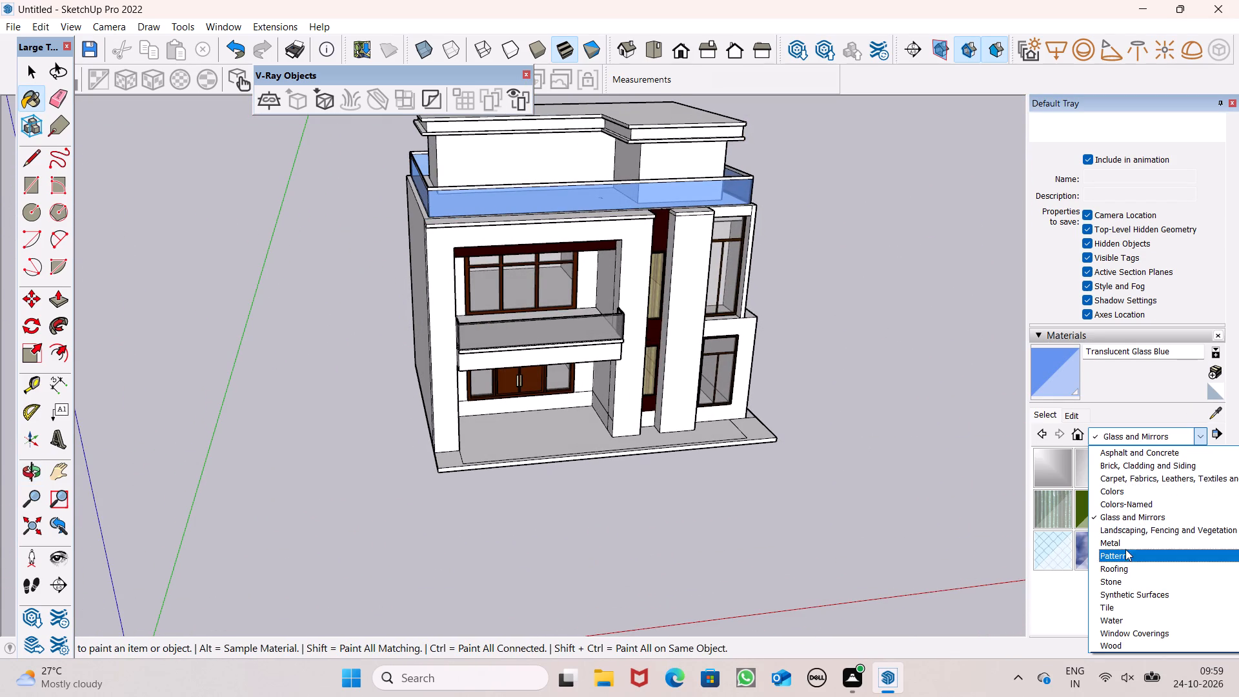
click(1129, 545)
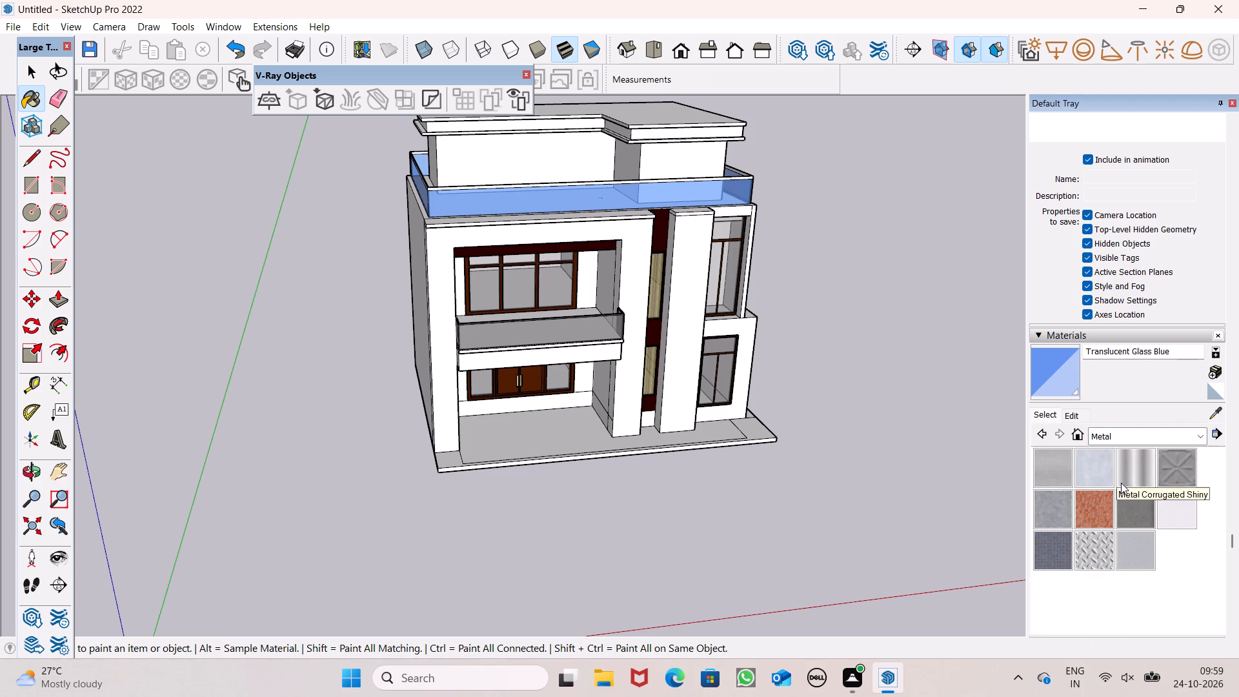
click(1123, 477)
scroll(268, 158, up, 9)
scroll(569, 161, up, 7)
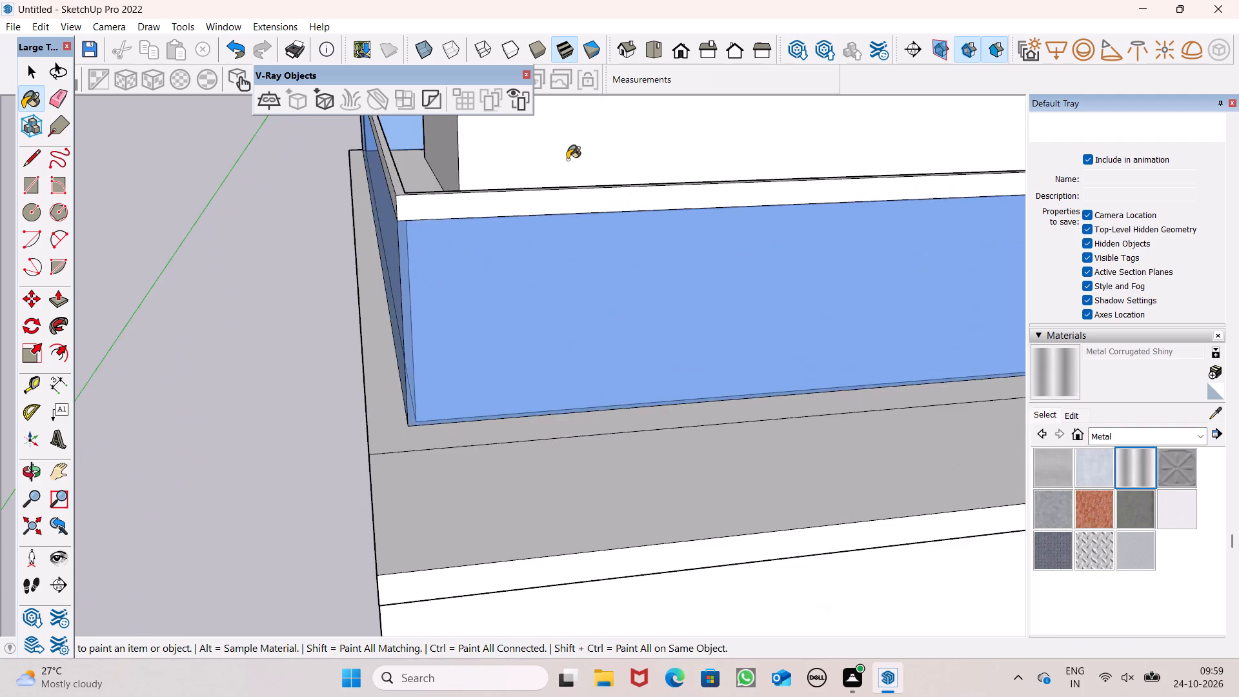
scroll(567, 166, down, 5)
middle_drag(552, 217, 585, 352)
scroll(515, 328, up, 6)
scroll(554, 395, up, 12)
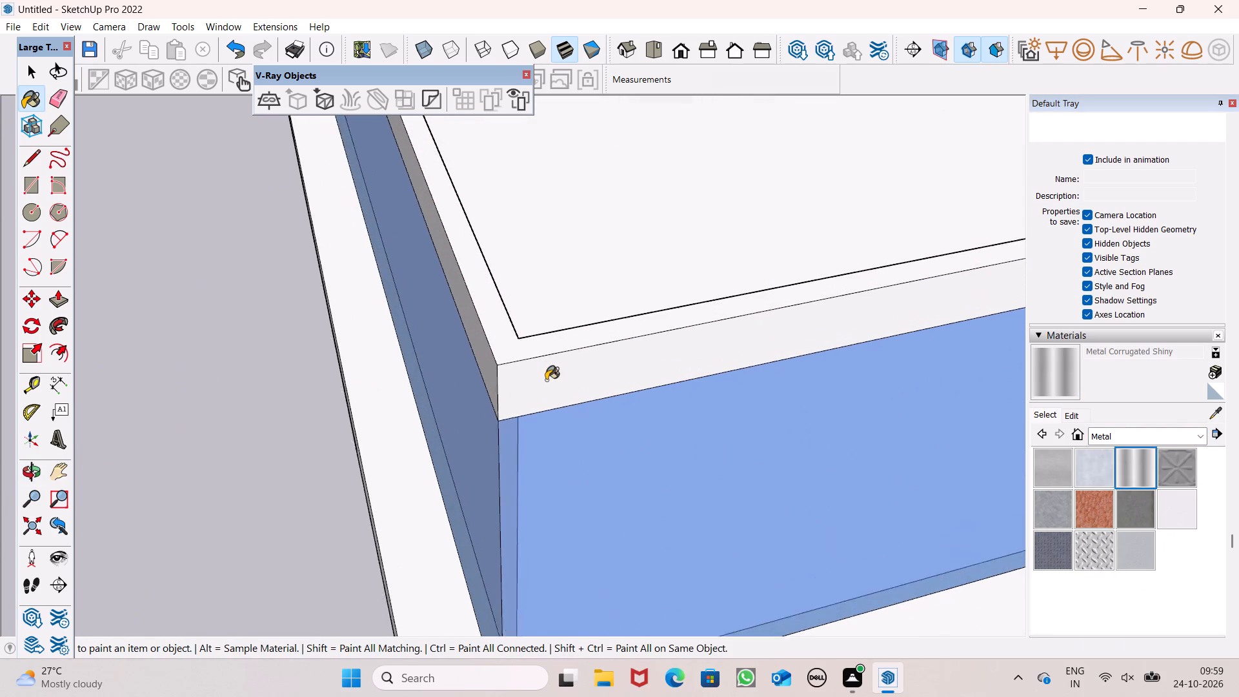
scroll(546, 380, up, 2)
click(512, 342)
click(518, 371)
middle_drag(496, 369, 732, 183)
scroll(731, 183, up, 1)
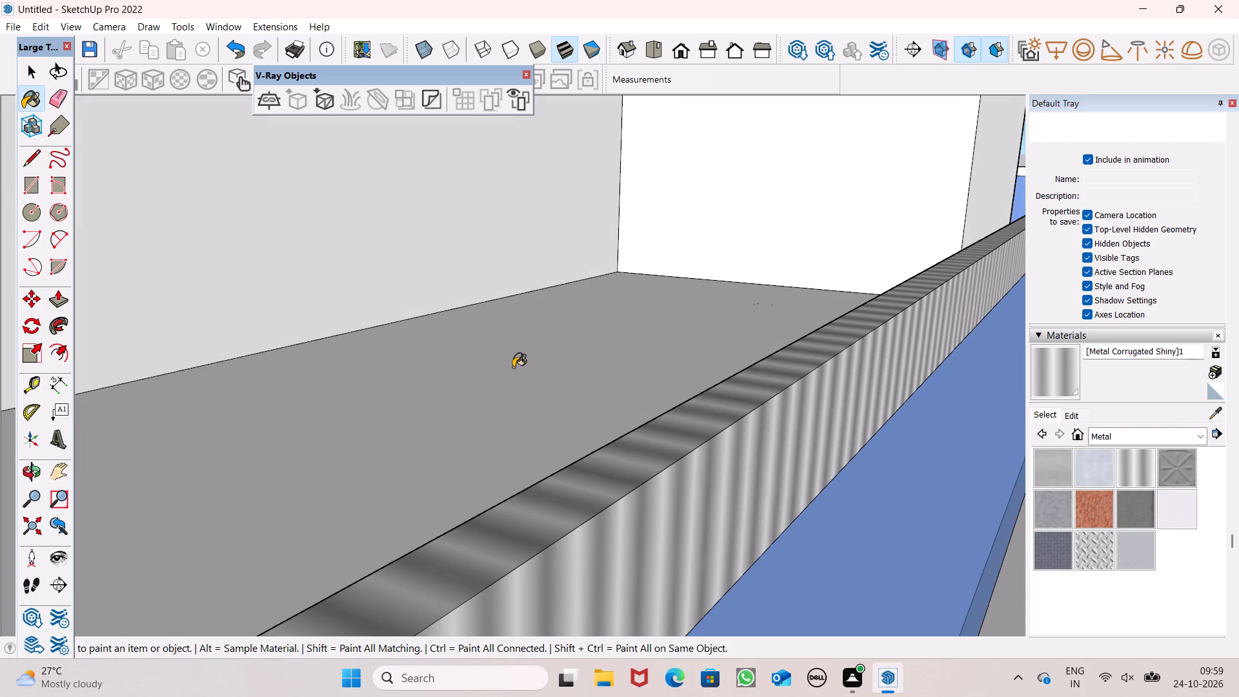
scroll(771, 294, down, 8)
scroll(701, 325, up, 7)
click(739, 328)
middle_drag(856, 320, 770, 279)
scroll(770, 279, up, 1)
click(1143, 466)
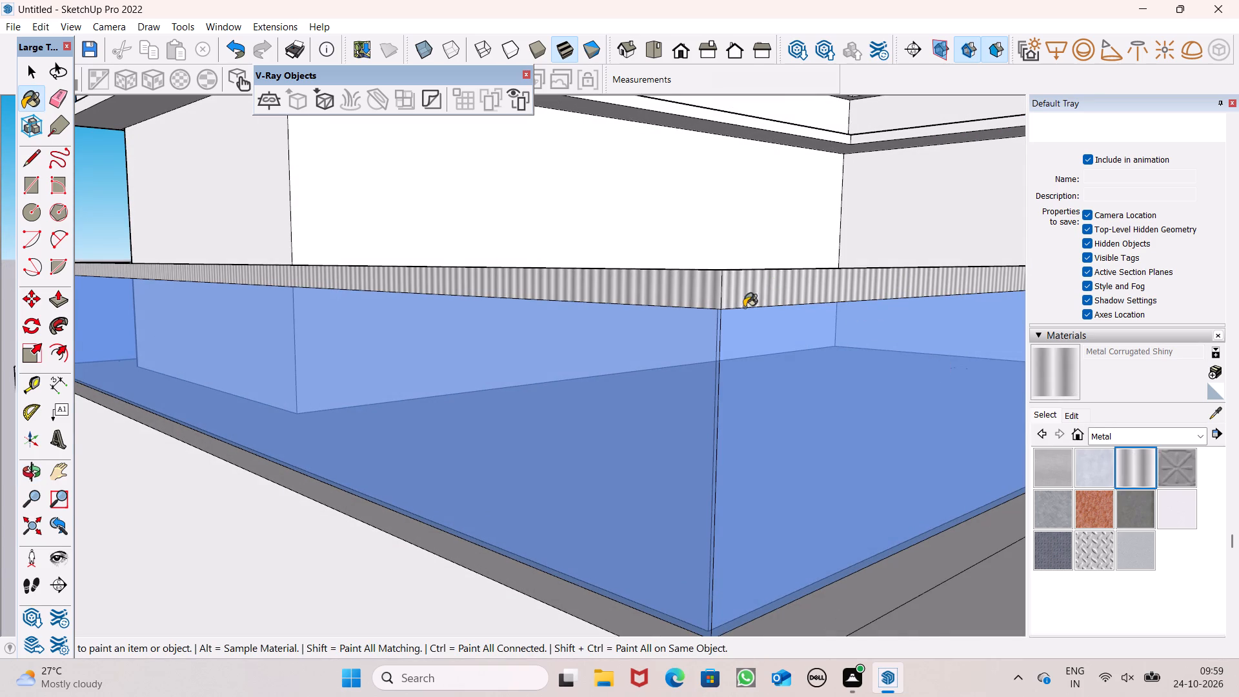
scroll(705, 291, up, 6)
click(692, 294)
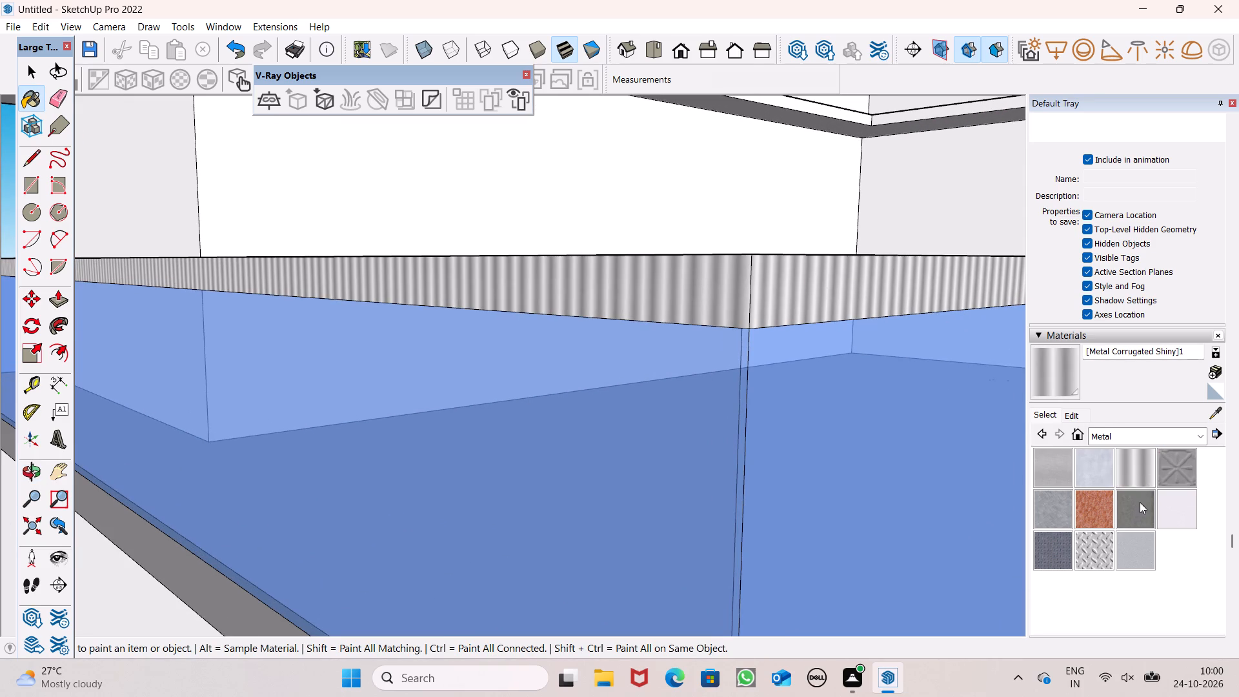
Paint the railing cap's top and its outer front and blank-wall side faces with Metal Seamed.
click(1140, 502)
scroll(721, 264, up, 5)
click(717, 268)
click(825, 295)
scroll(753, 262, down, 3)
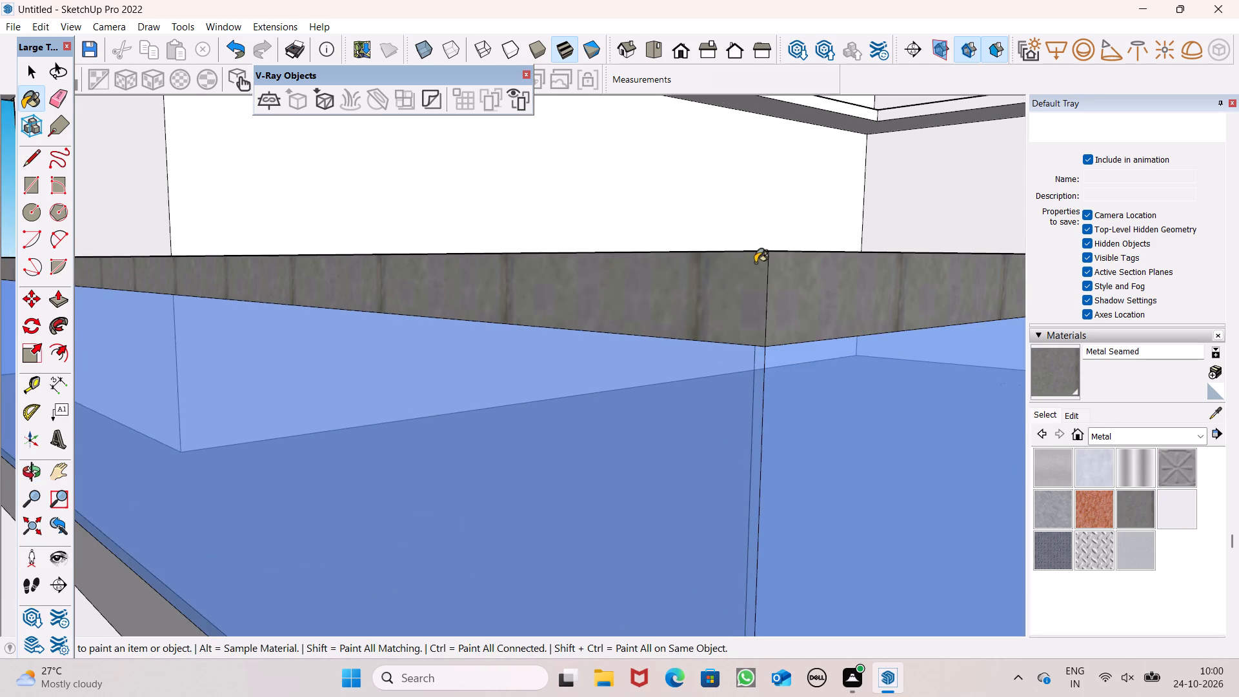
middle_drag(759, 337, 763, 417)
scroll(763, 417, up, 1)
click(768, 236)
Paint the railing cap at the terrace's rear, near the blank-wall corner, with Metal Seamed.
scroll(774, 234, down, 6)
middle_drag(774, 250, 761, 45)
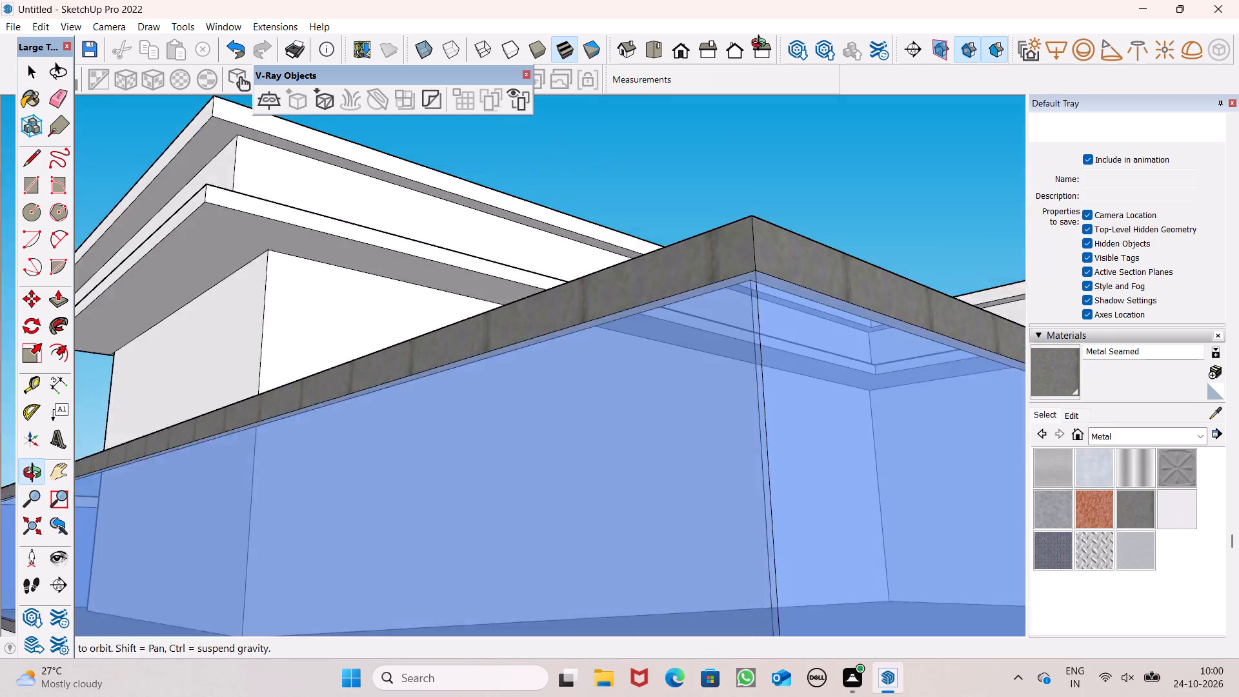
middle_drag(761, 45, 761, 6)
scroll(793, 287, up, 7)
scroll(711, 180, down, 15)
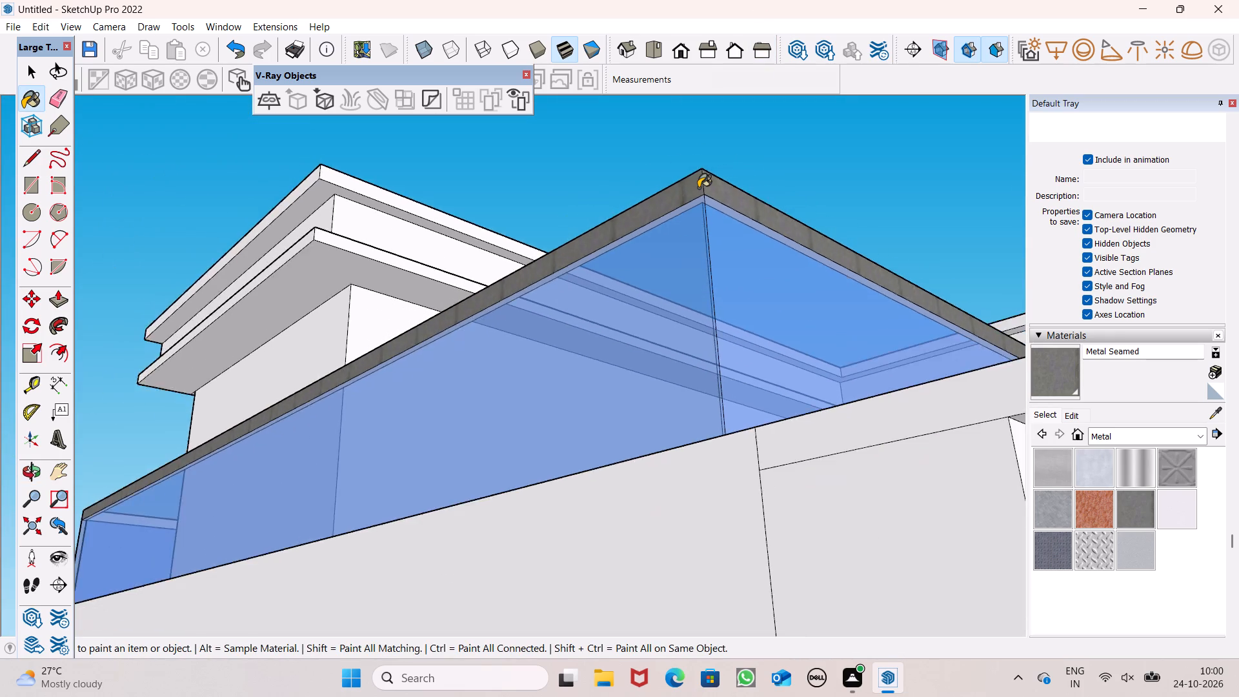
scroll(698, 183, up, 1)
middle_drag(698, 183, 759, 449)
scroll(683, 318, down, 15)
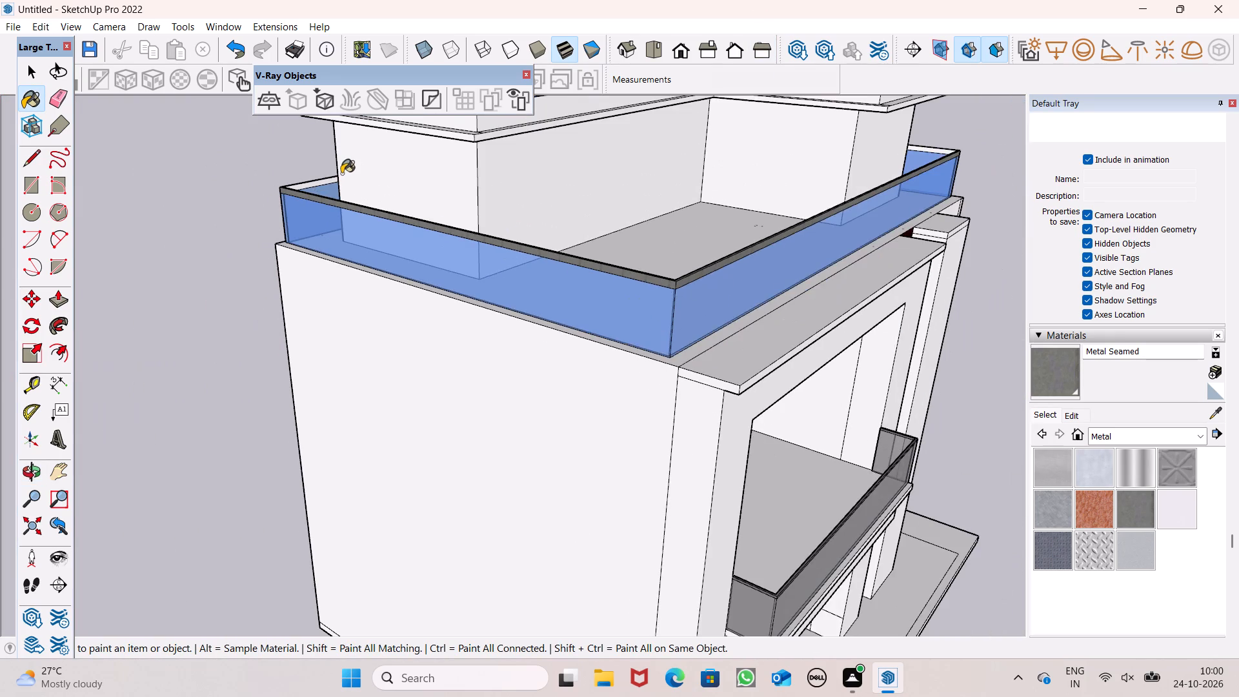
scroll(341, 174, up, 6)
scroll(221, 181, up, 8)
scroll(296, 206, up, 6)
click(296, 230)
Paint the terrace-facing inner faces of the railing cap along the front and the blank-wall side with Metal Seamed.
scroll(367, 170, down, 2)
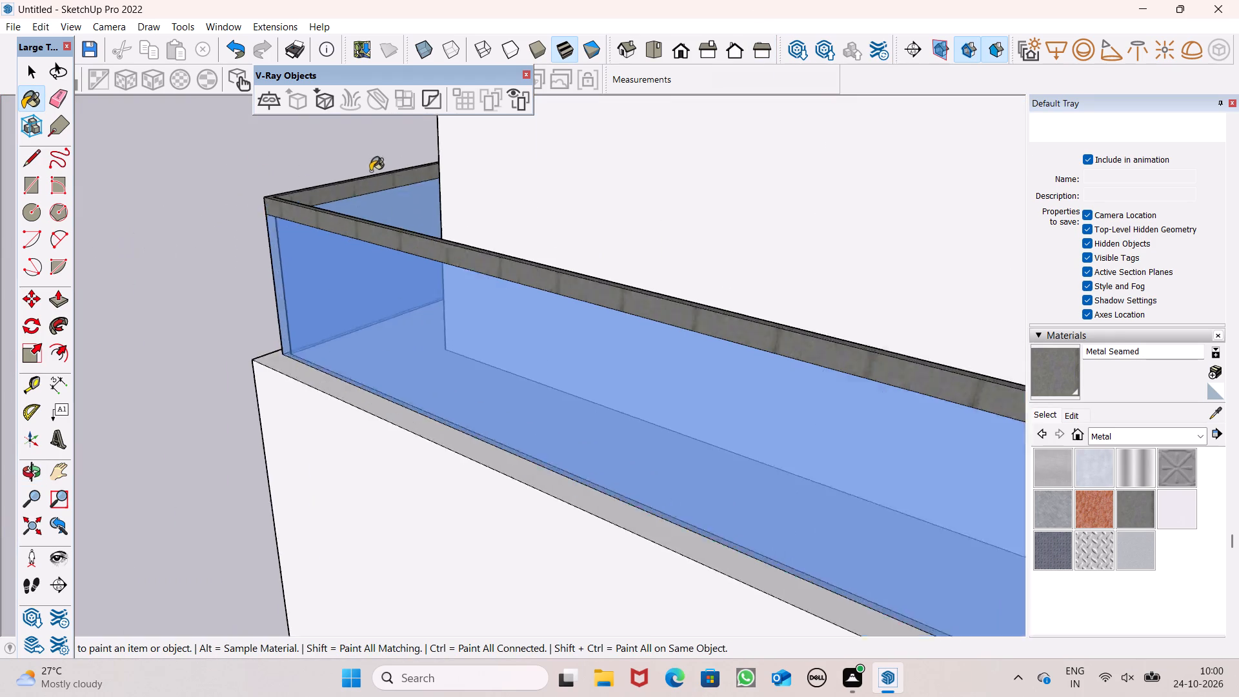
scroll(370, 171, down, 14)
middle_drag(470, 215, 869, 240)
scroll(873, 154, up, 5)
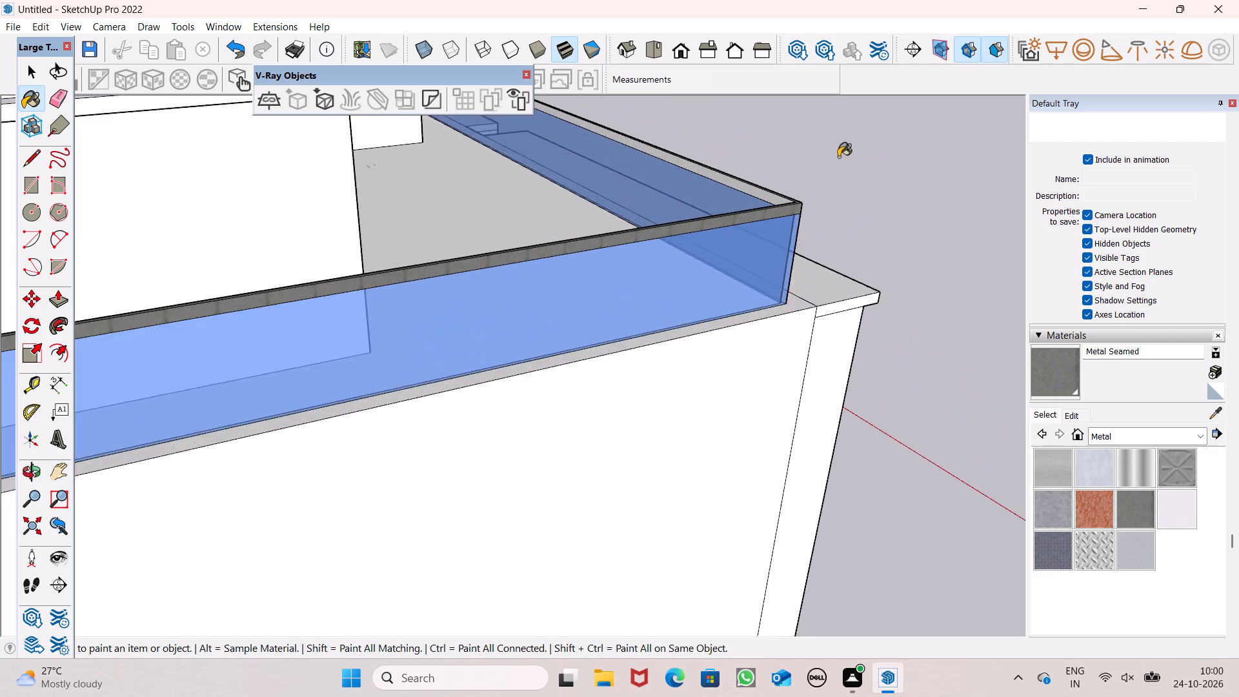
scroll(838, 157, up, 9)
scroll(661, 183, down, 5)
middle_drag(644, 216, 1014, 230)
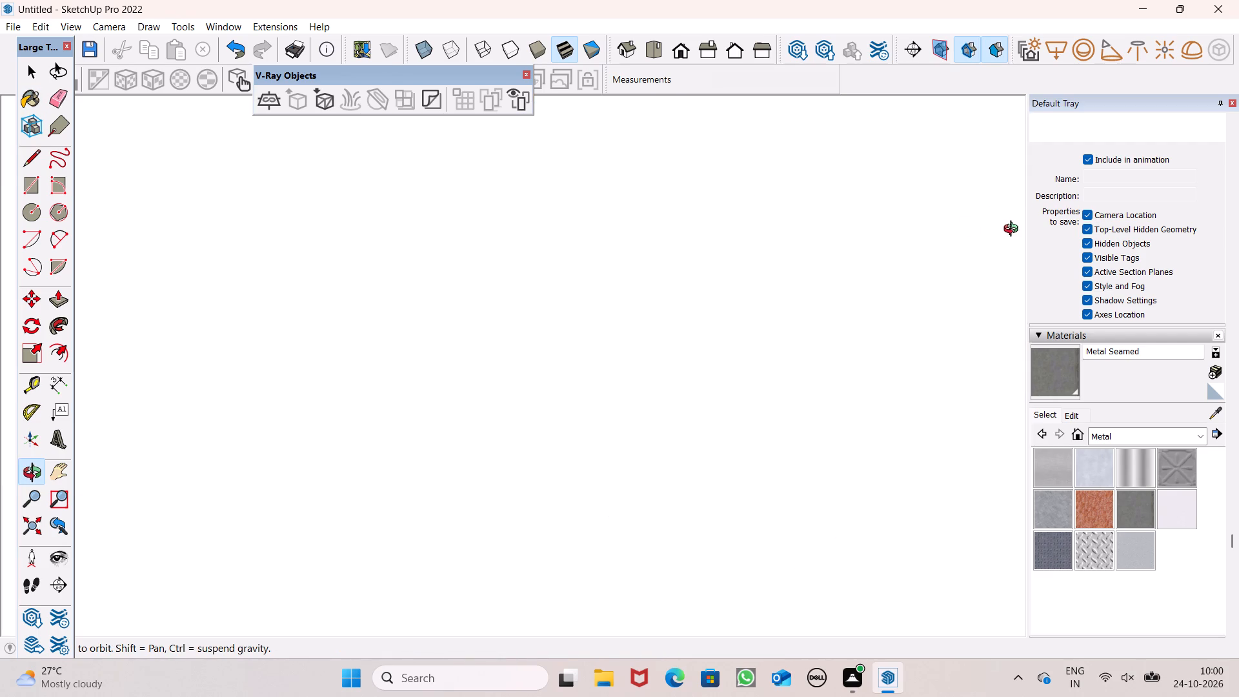
middle_drag(1014, 230, 914, 217)
scroll(741, 133, up, 7)
click(742, 115)
middle_drag(752, 146, 804, 136)
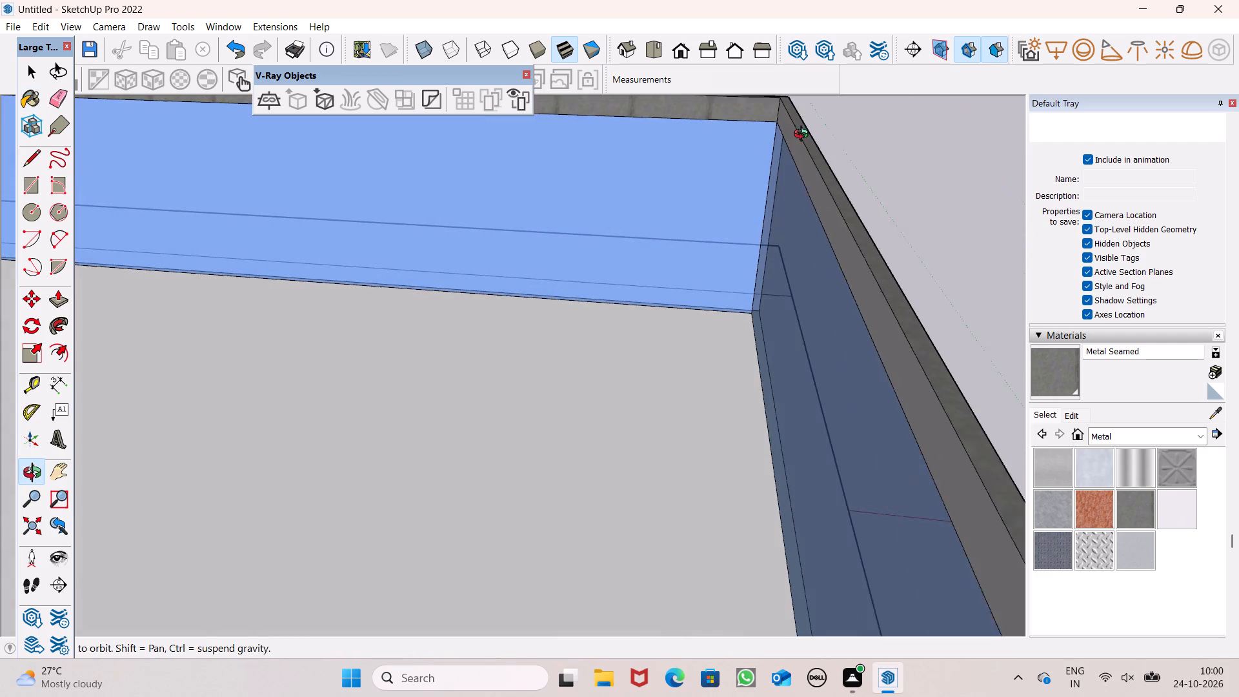
middle_drag(804, 136, 806, 133)
click(793, 137)
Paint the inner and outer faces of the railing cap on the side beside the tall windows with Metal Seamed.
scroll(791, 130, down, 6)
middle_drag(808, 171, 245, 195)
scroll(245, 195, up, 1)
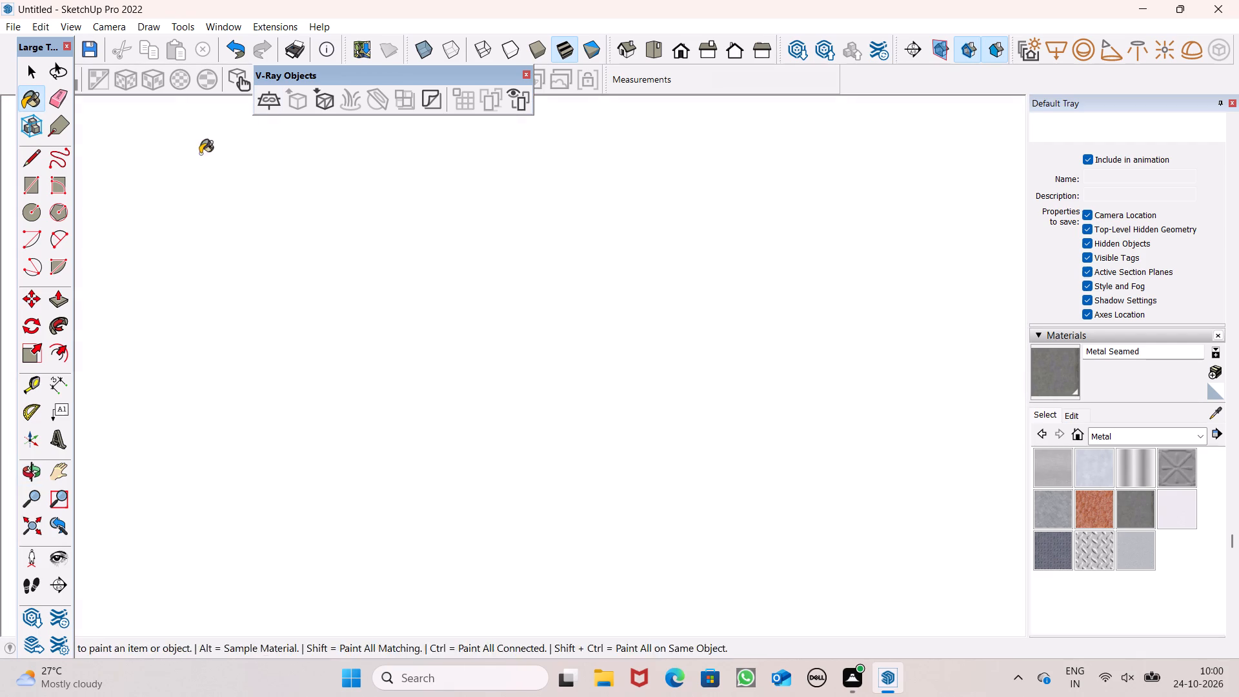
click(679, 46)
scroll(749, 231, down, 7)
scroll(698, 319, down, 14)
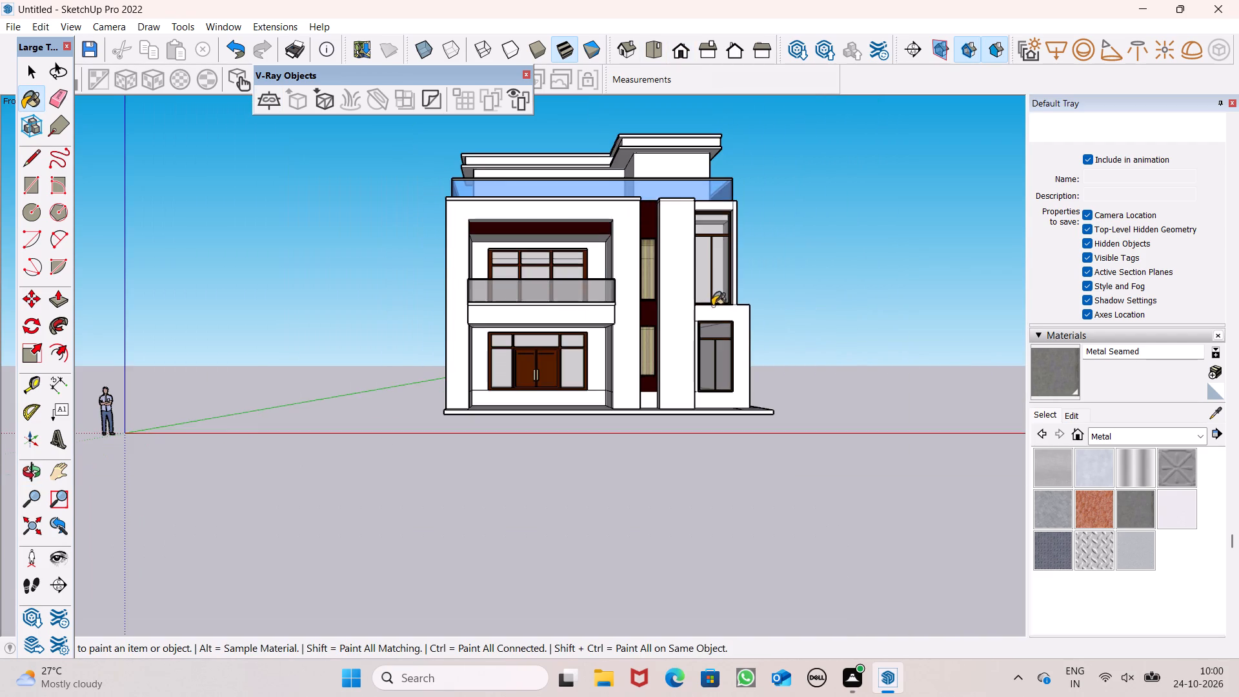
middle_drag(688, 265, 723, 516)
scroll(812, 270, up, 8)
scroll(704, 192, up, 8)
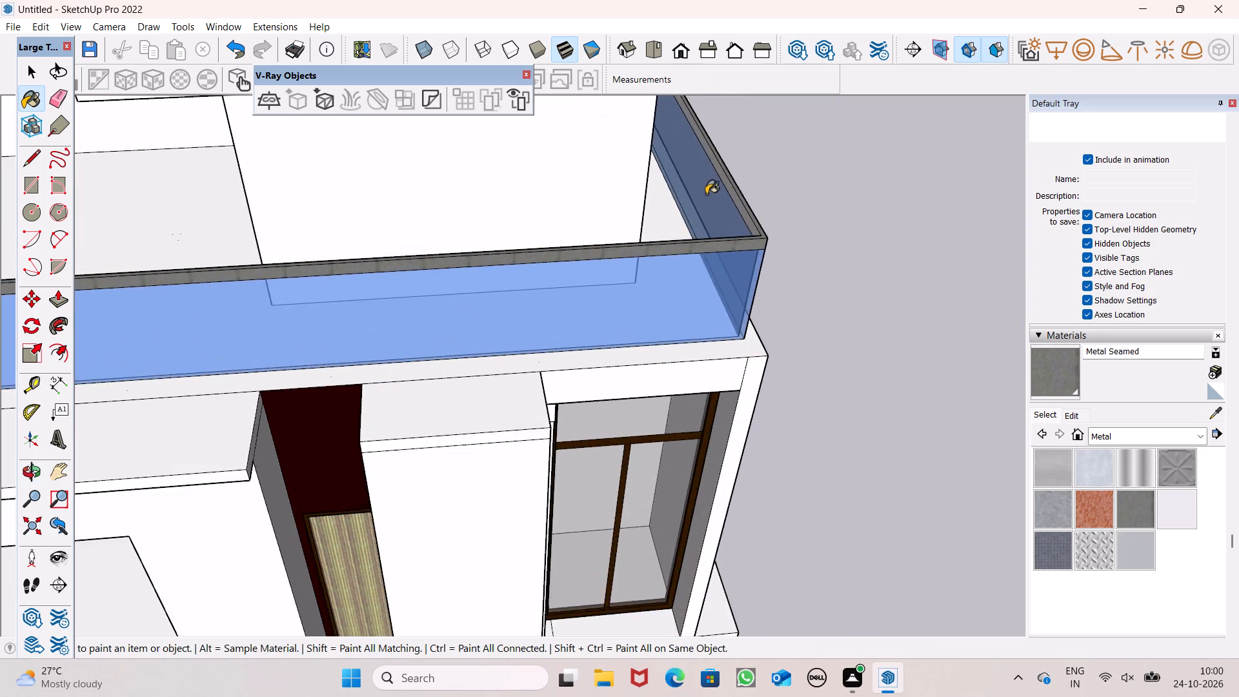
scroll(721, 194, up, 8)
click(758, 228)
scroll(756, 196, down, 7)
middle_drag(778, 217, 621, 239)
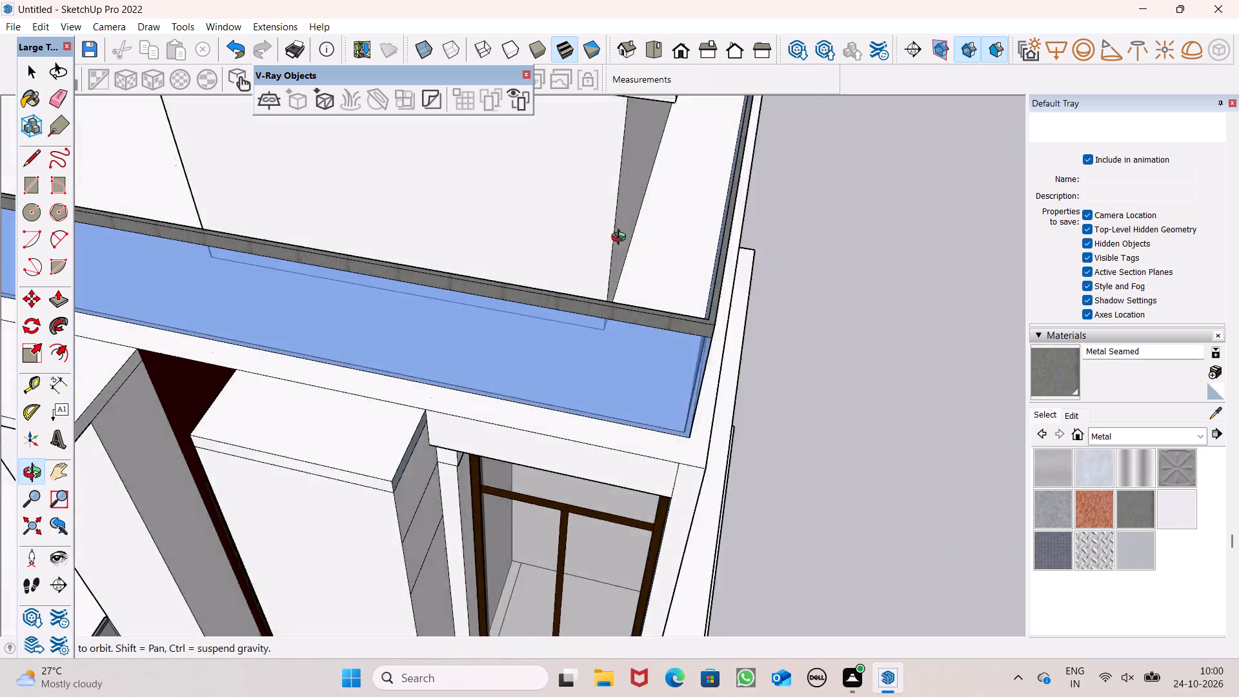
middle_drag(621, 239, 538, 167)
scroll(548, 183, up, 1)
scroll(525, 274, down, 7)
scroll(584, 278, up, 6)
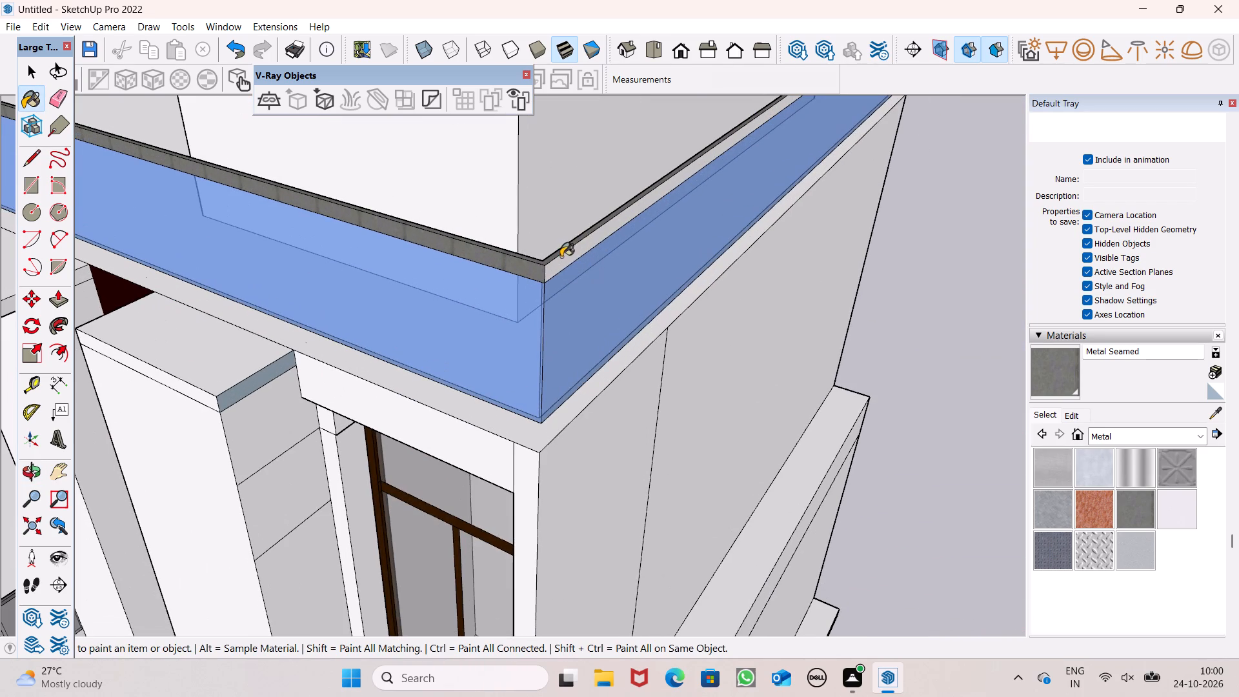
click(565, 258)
Examine the terrace railing cap from all around the house for faces not yet painted.
scroll(467, 289, down, 14)
scroll(635, 208, up, 5)
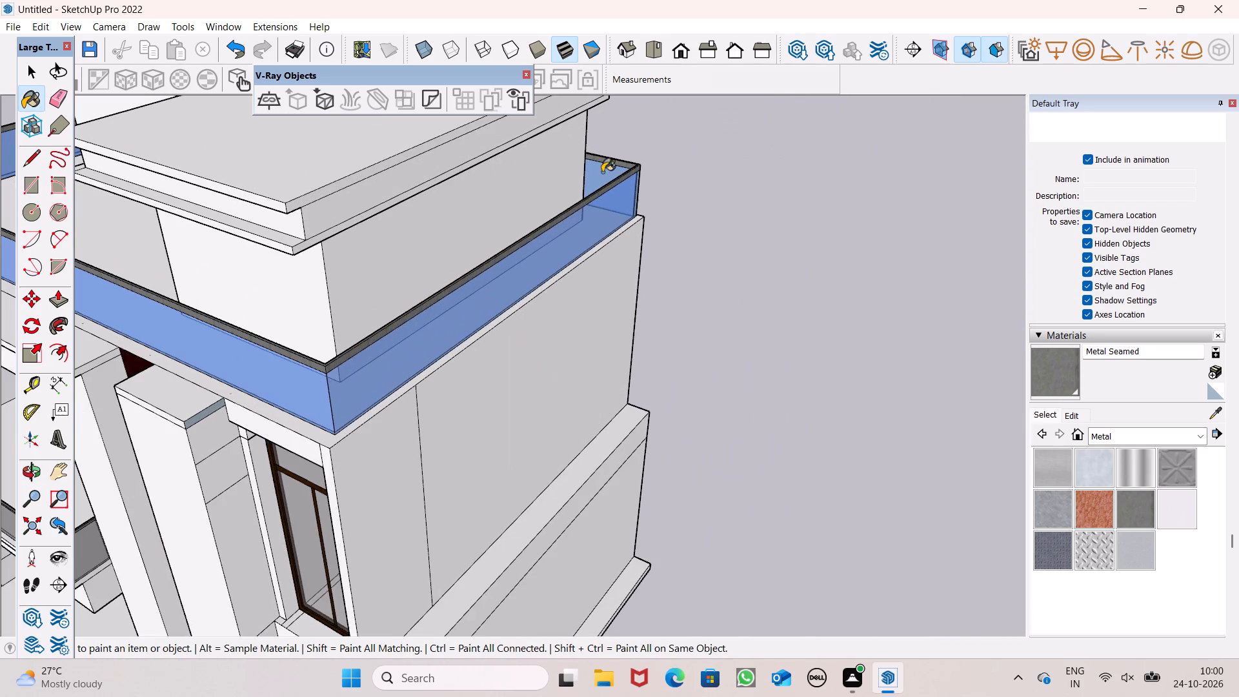
scroll(602, 145, up, 15)
scroll(669, 150, down, 6)
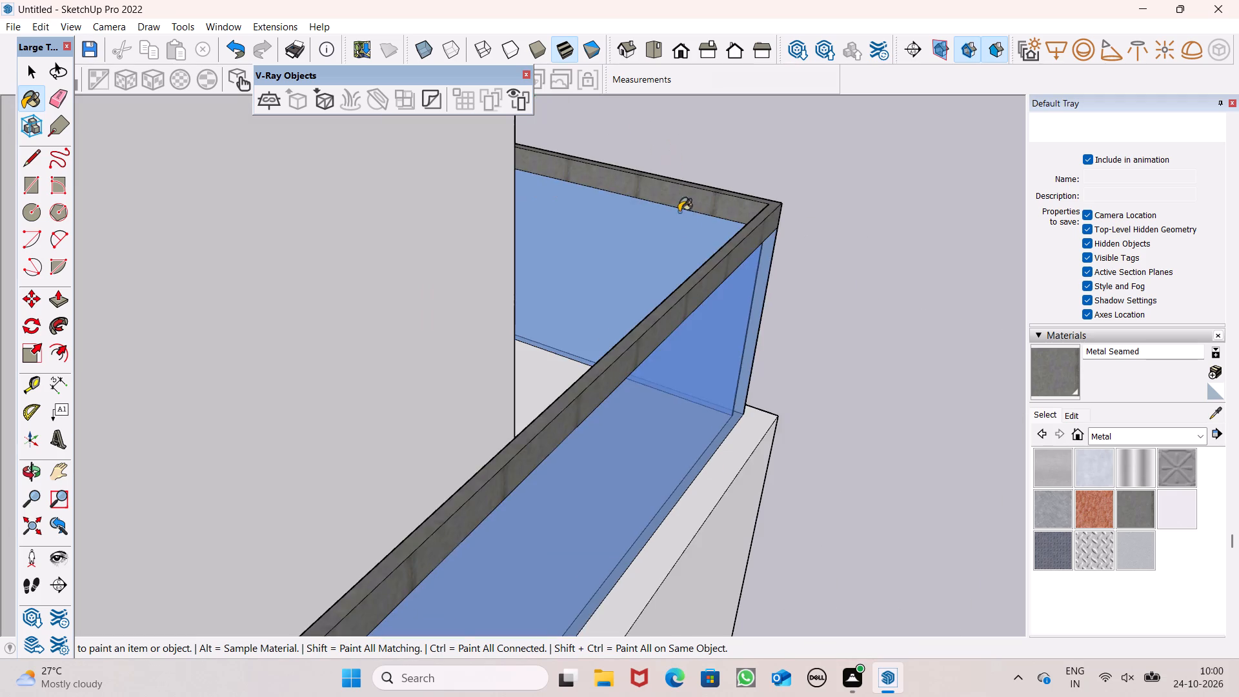
middle_drag(680, 223, 776, 232)
scroll(789, 255, up, 5)
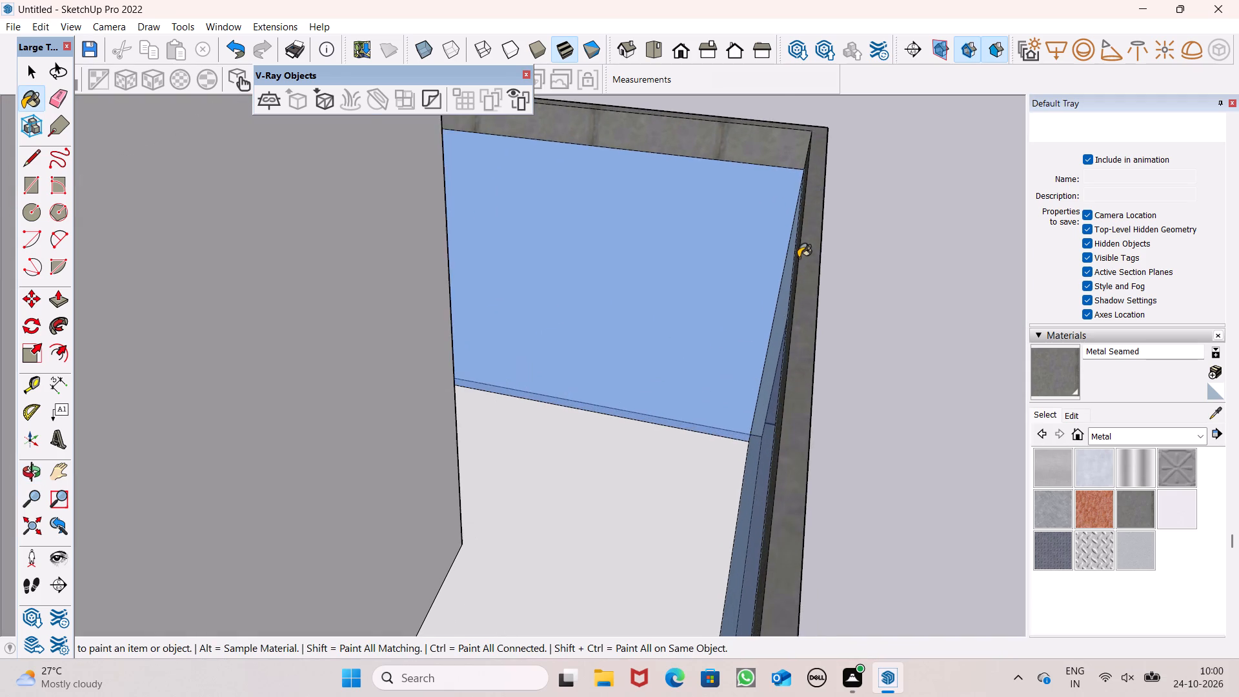
scroll(798, 258, up, 3)
middle_drag(805, 254, 667, 228)
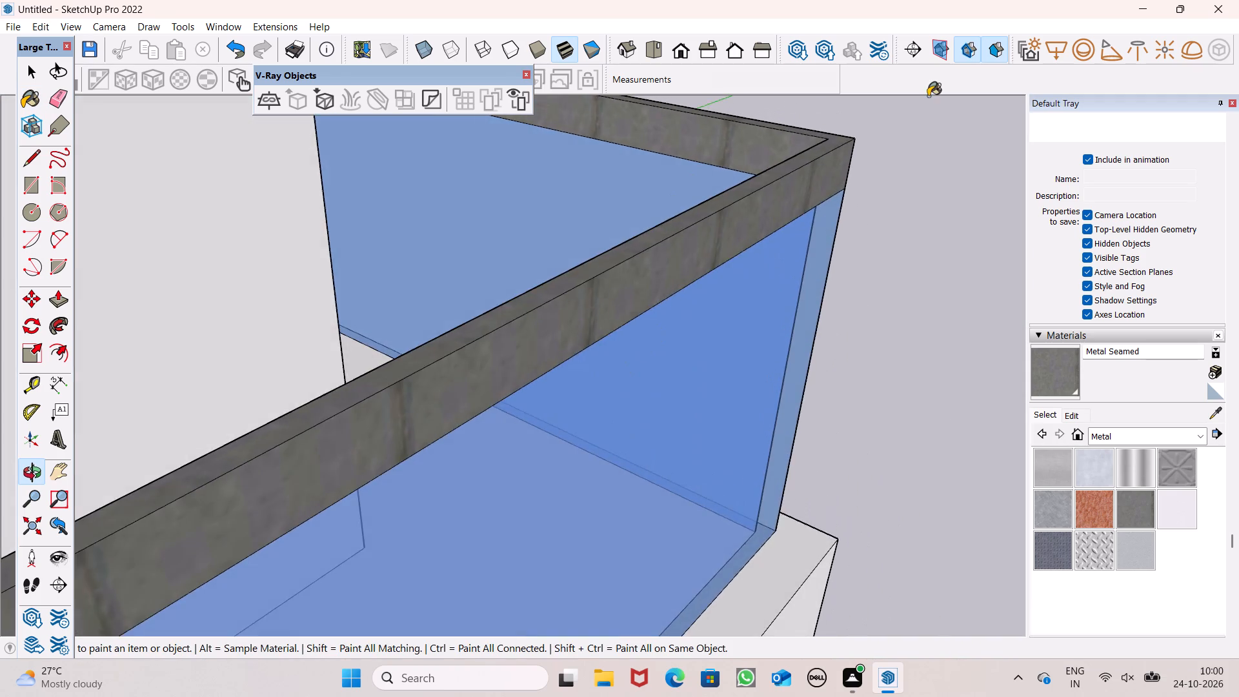
scroll(928, 96, down, 7)
scroll(881, 225, down, 16)
middle_drag(849, 193, 490, 232)
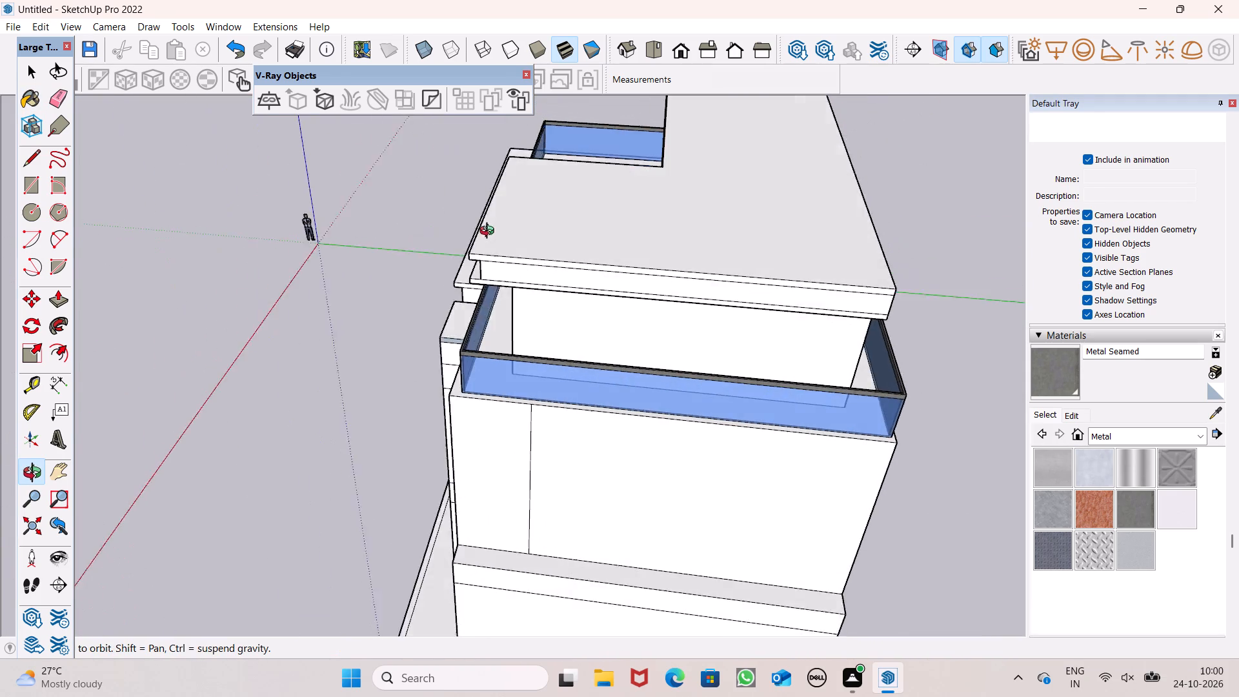
middle_drag(490, 232, 891, 96)
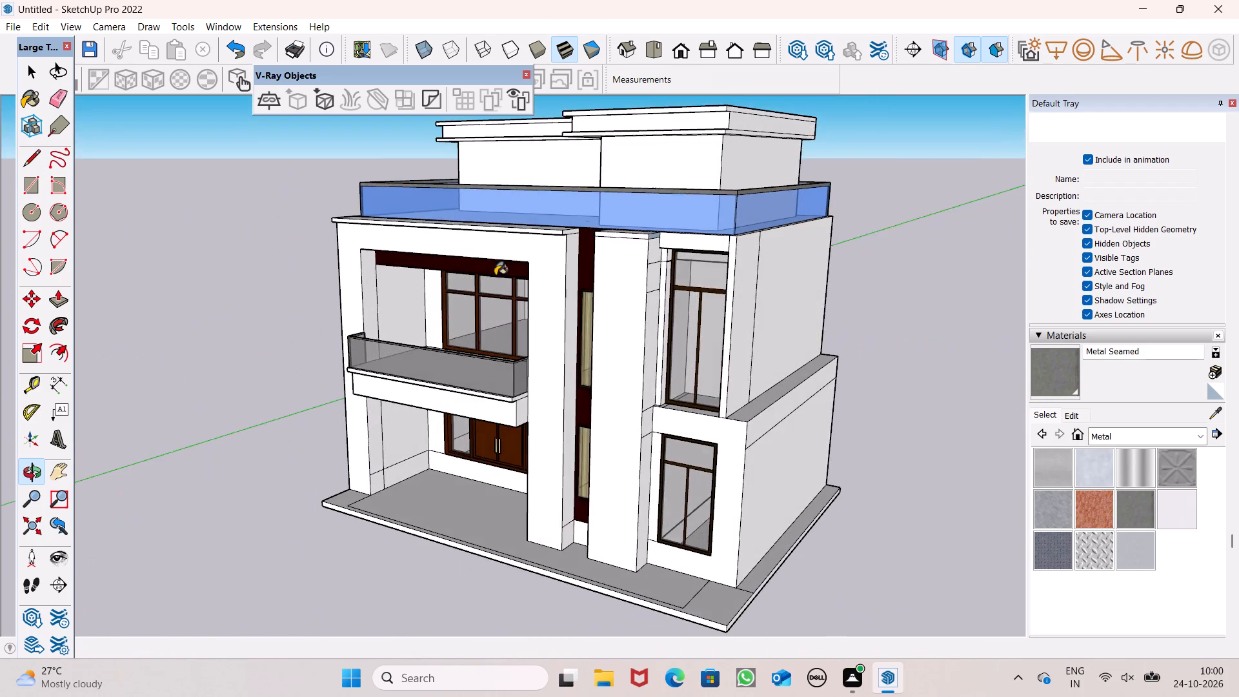
middle_drag(478, 281, 714, 68)
scroll(339, 254, up, 6)
middle_drag(355, 228, 604, 293)
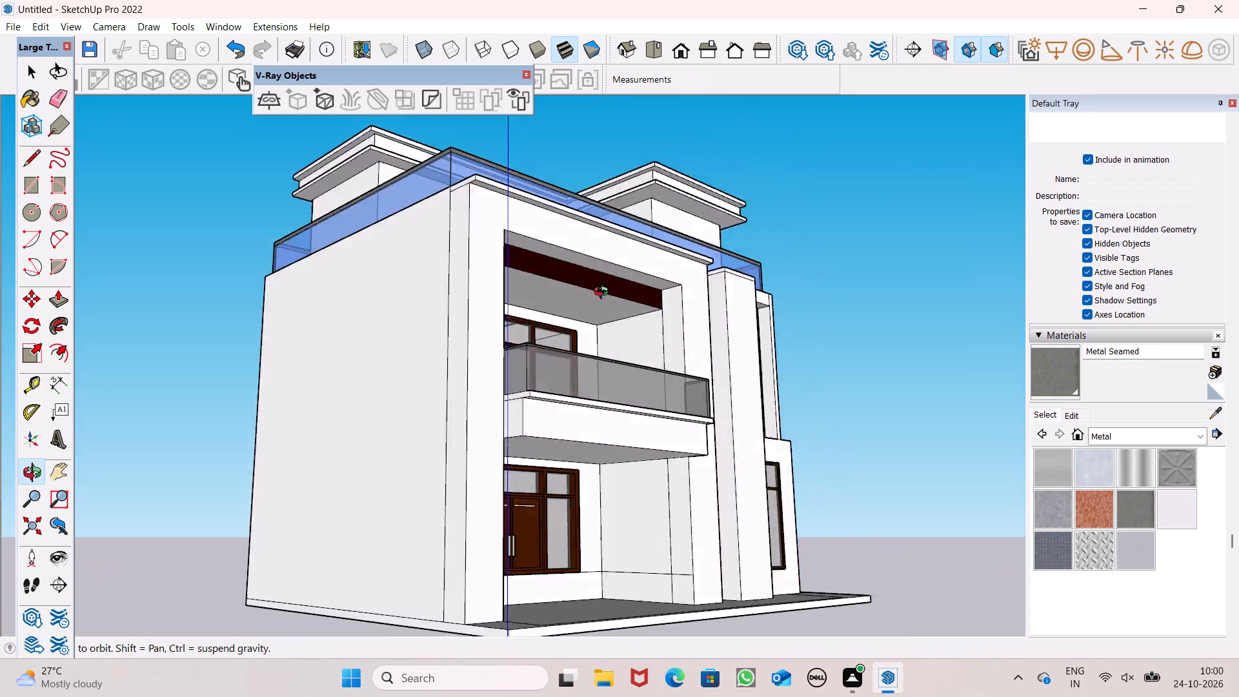
middle_drag(604, 293, 761, 281)
scroll(378, 199, up, 8)
scroll(701, 195, up, 5)
scroll(743, 188, down, 7)
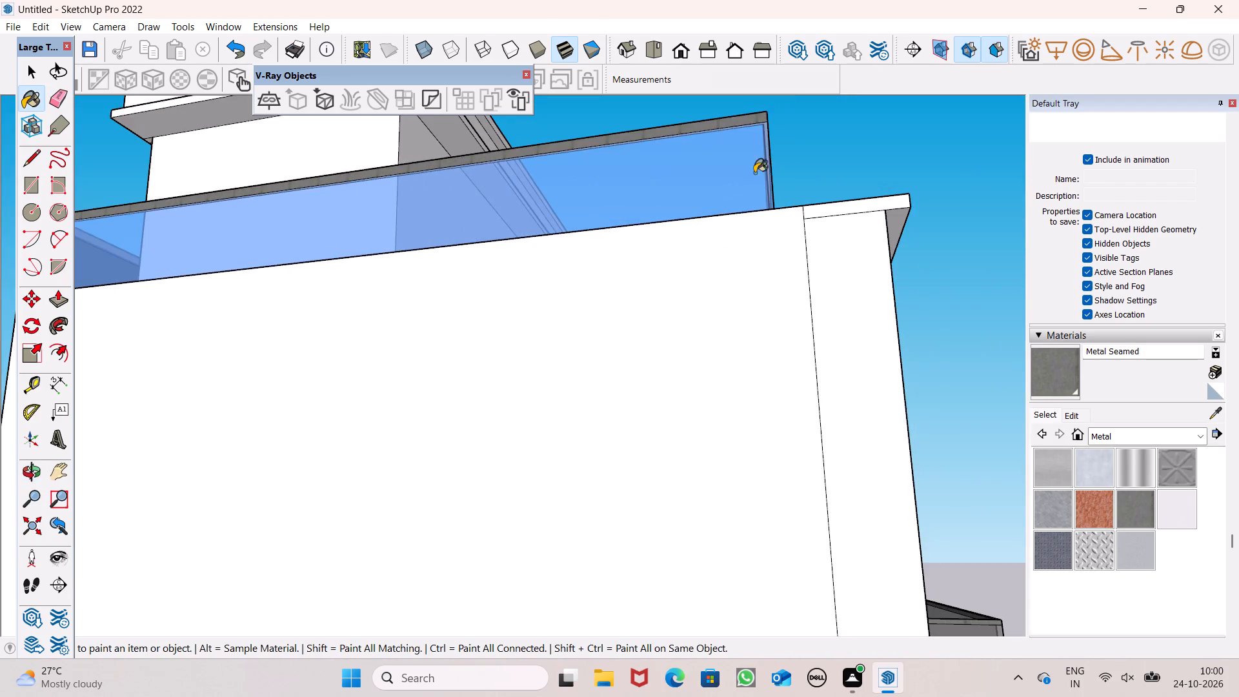
middle_drag(754, 173, 676, 262)
scroll(812, 139, down, 11)
middle_drag(818, 240, 744, 412)
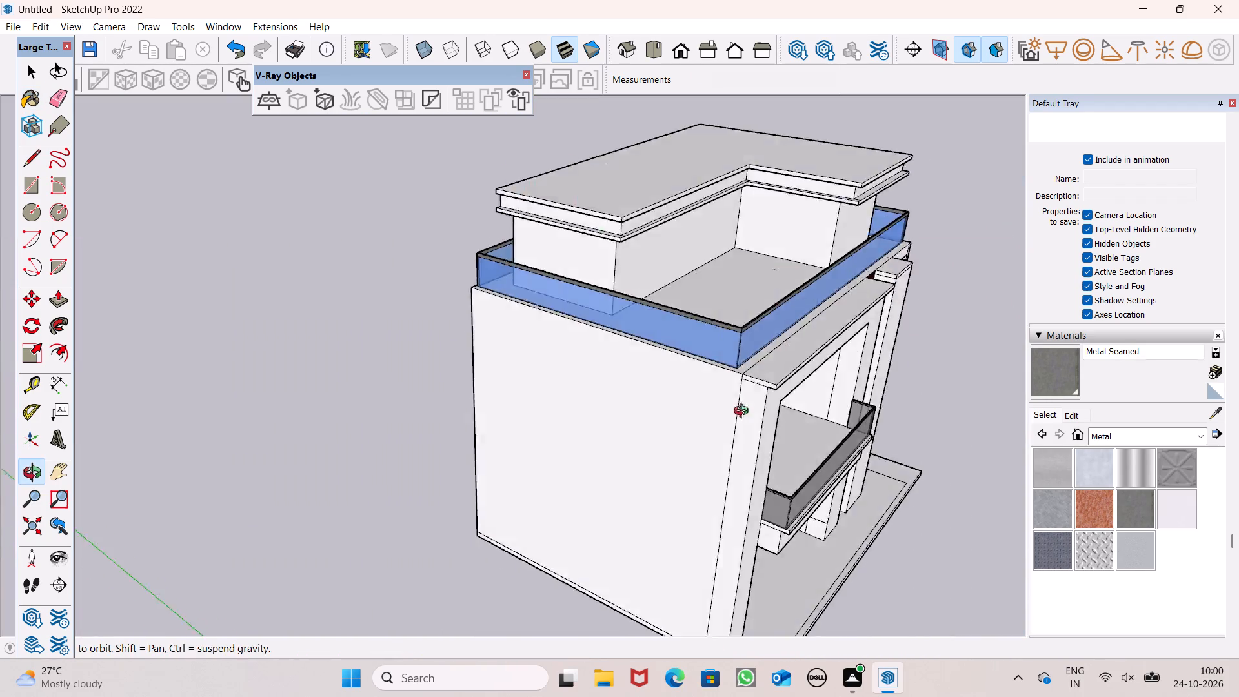
middle_drag(744, 412, 598, 412)
scroll(514, 285, down, 4)
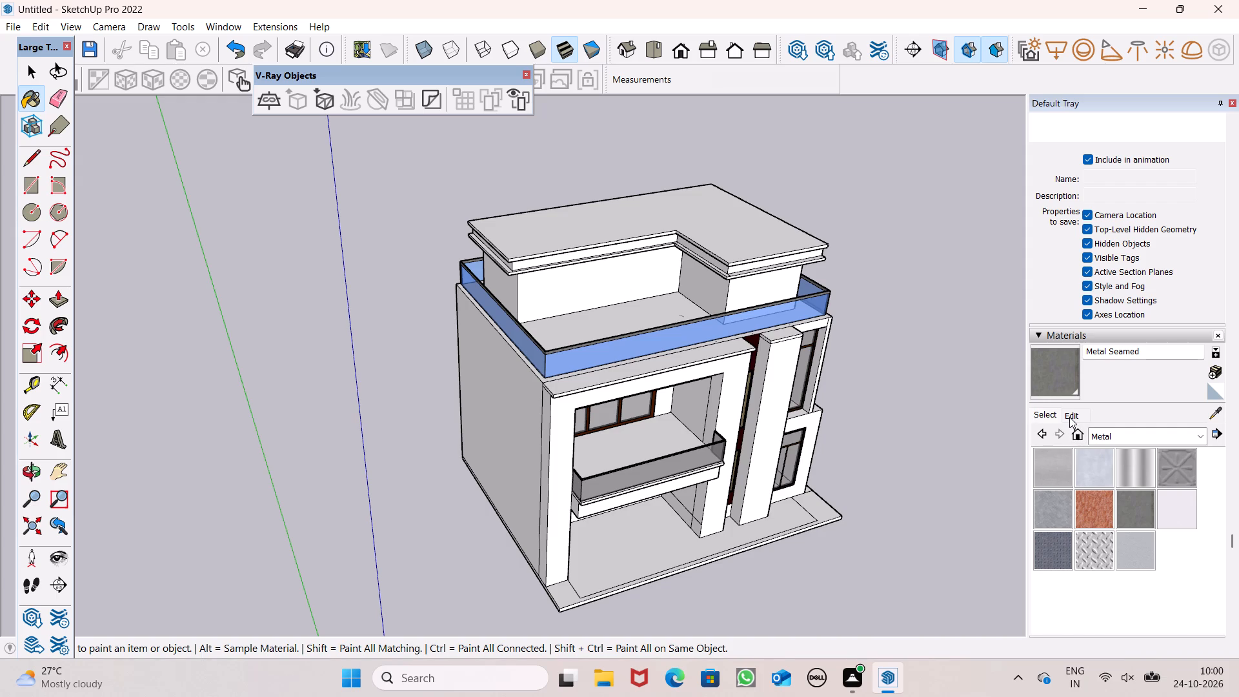
Recolour the Metal Seamed material to RGB 169, 205, 119.
click(1069, 417)
drag(1090, 514, 1077, 512)
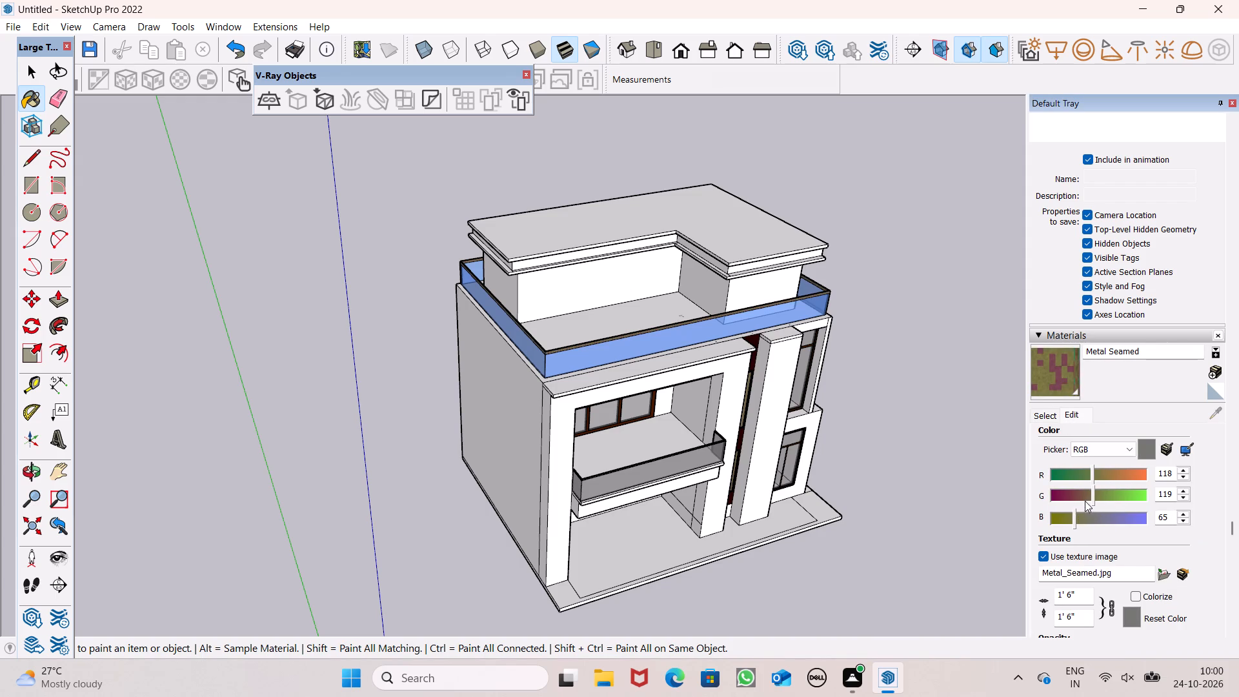
drag(1075, 509, 1092, 514)
drag(1083, 516, 1096, 517)
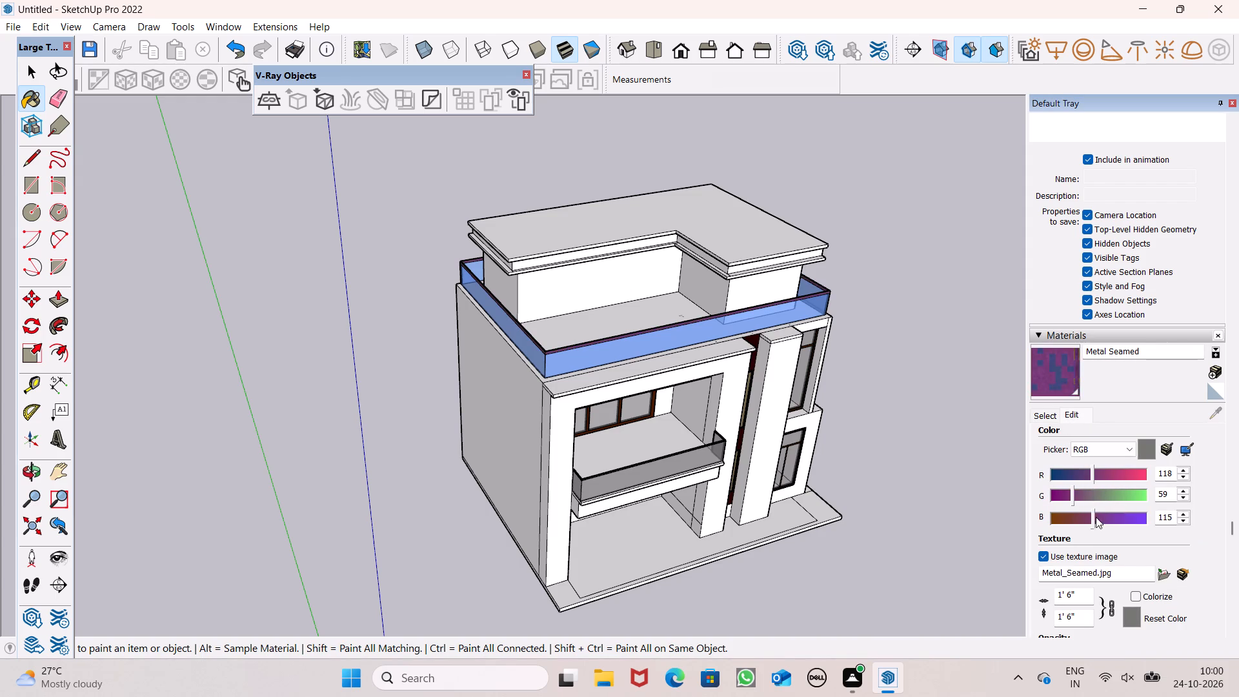
drag(1096, 517, 1096, 520)
drag(1118, 495, 1125, 494)
double_click(1121, 474)
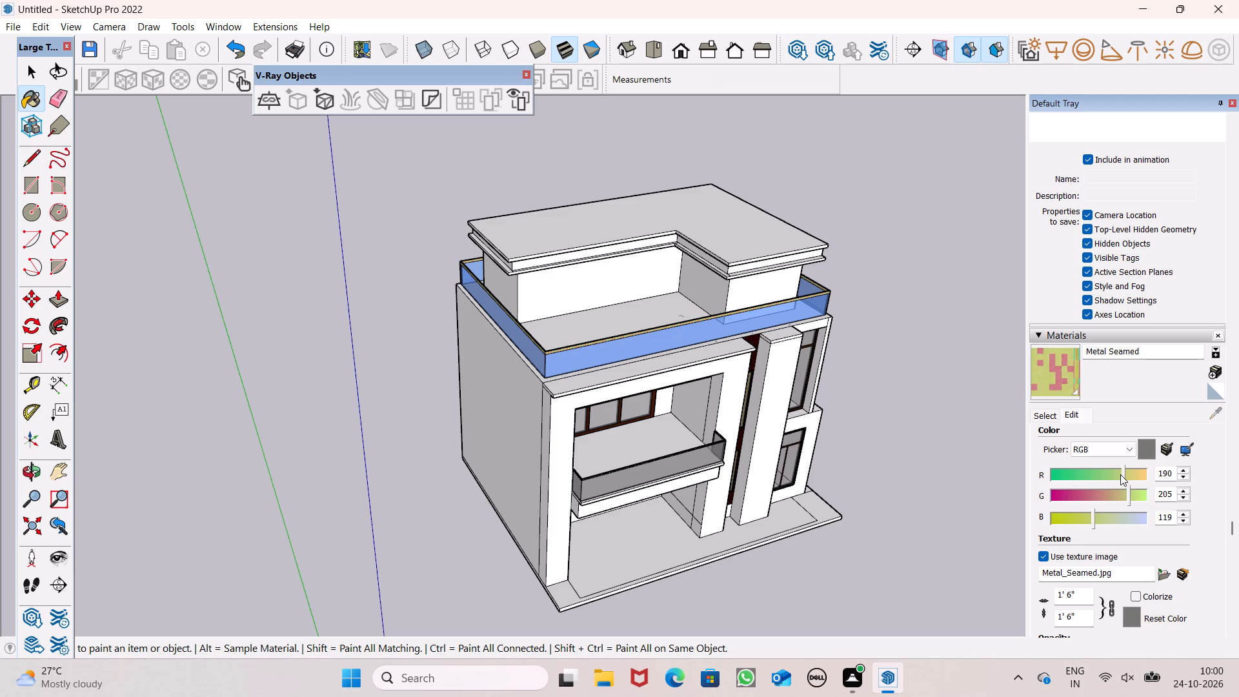
drag(1120, 469, 1111, 476)
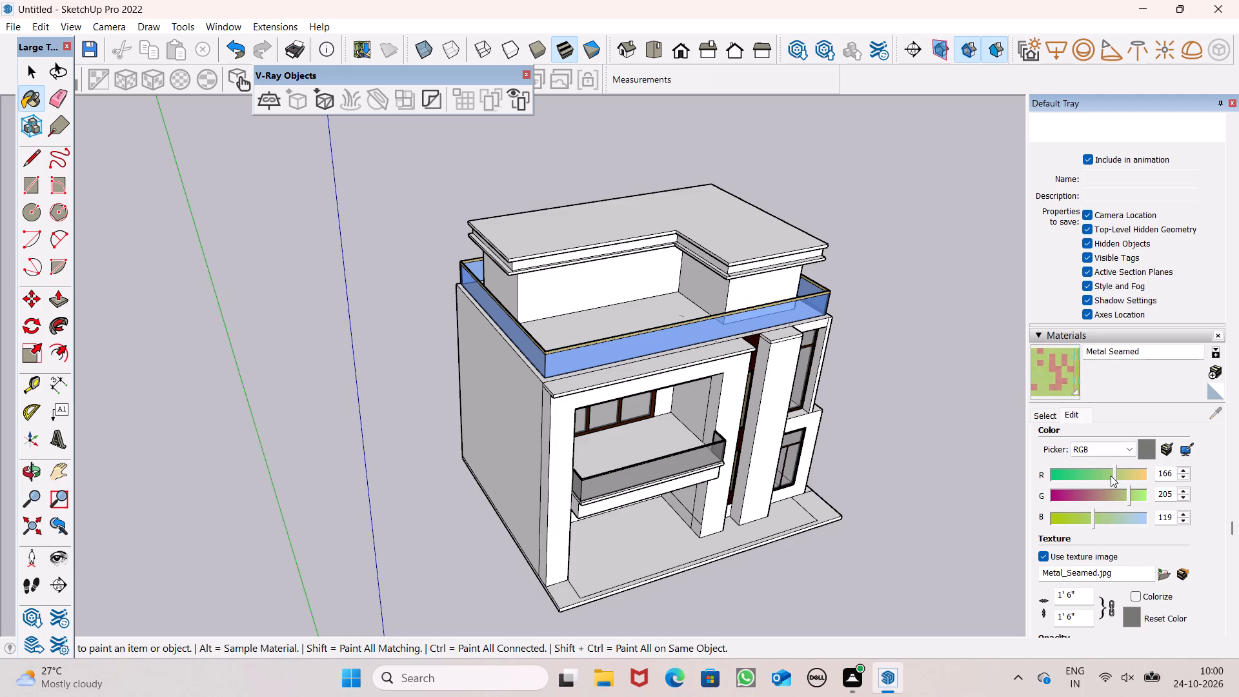
drag(1111, 476, 1113, 479)
triple_click(1113, 479)
Examine the recoloured railing cap up close at the front corner by the blank wall.
scroll(630, 358, up, 2)
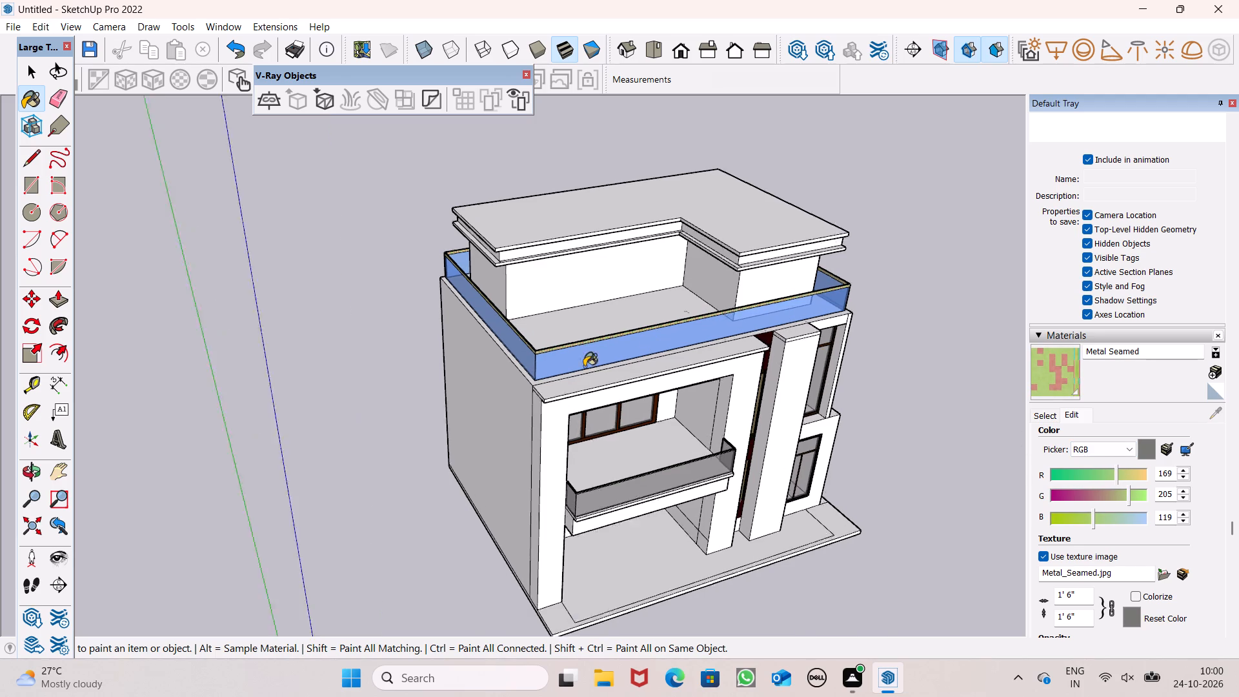
scroll(584, 367, up, 5)
scroll(716, 451, up, 5)
scroll(669, 370, down, 6)
middle_drag(470, 322, 549, 241)
scroll(470, 321, up, 1)
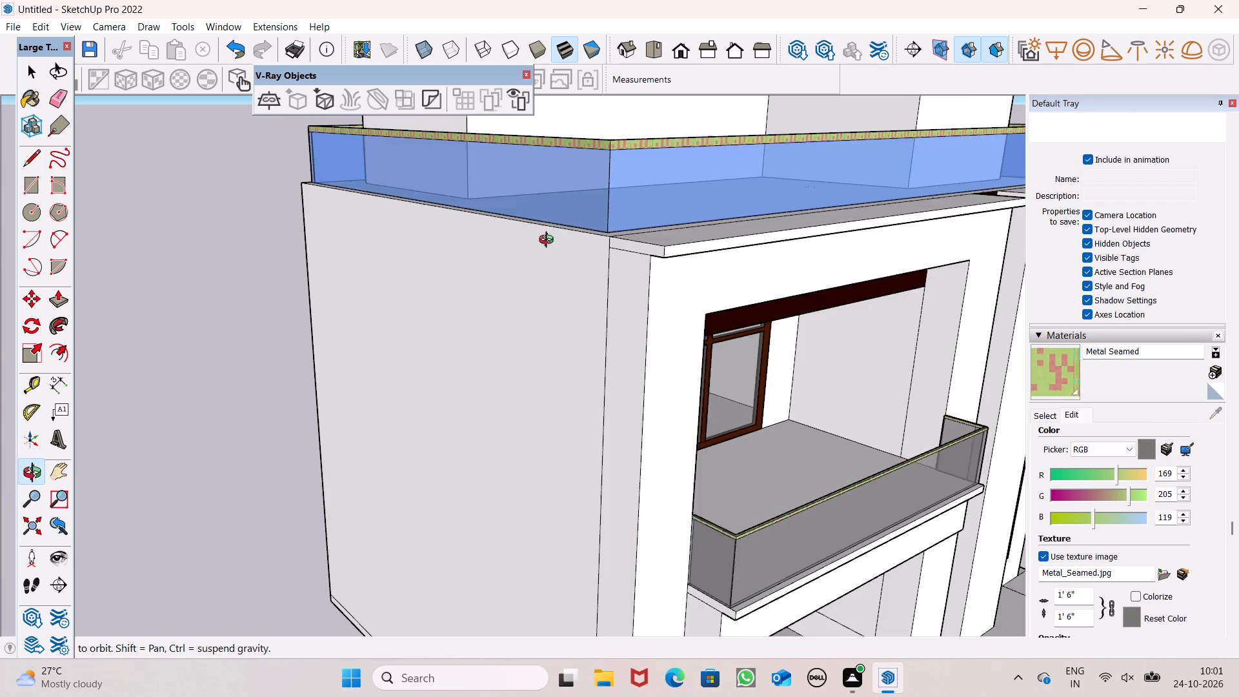
middle_drag(549, 241, 550, 241)
scroll(578, 369, down, 5)
scroll(575, 253, up, 6)
scroll(672, 205, up, 7)
scroll(672, 205, down, 4)
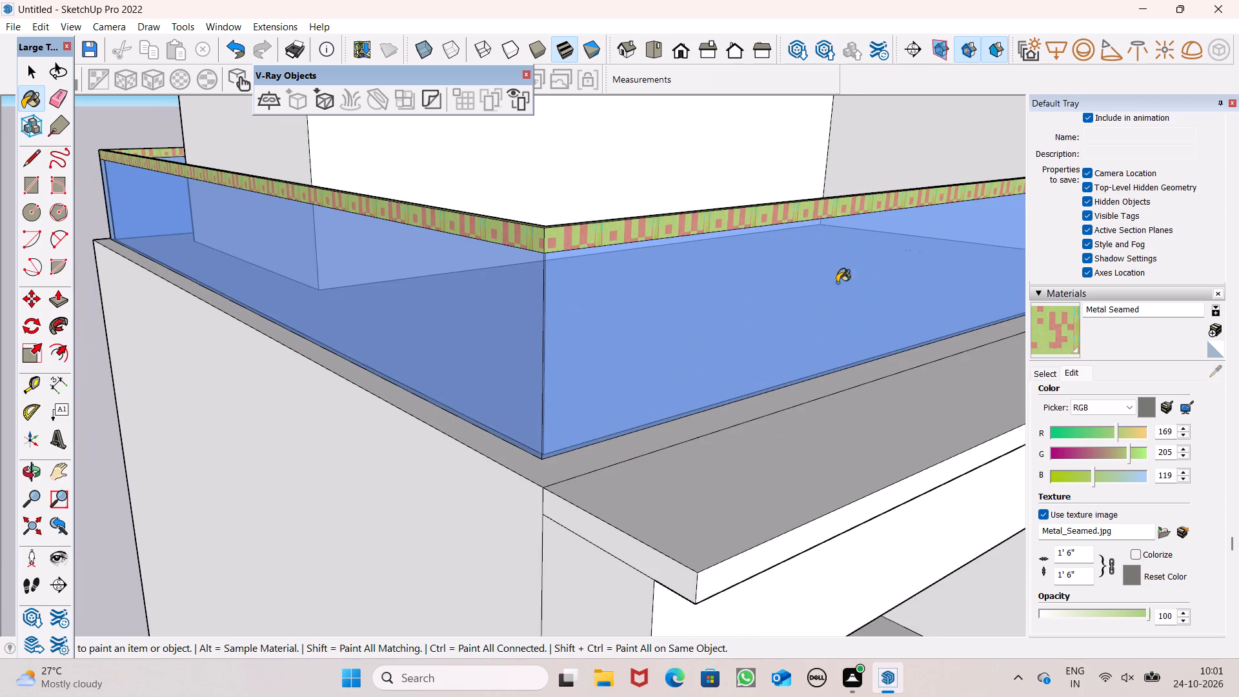
Paint the railing cap's top and its outer front and blank-wall side faces with Metal Corrugated Shiny.
click(1041, 374)
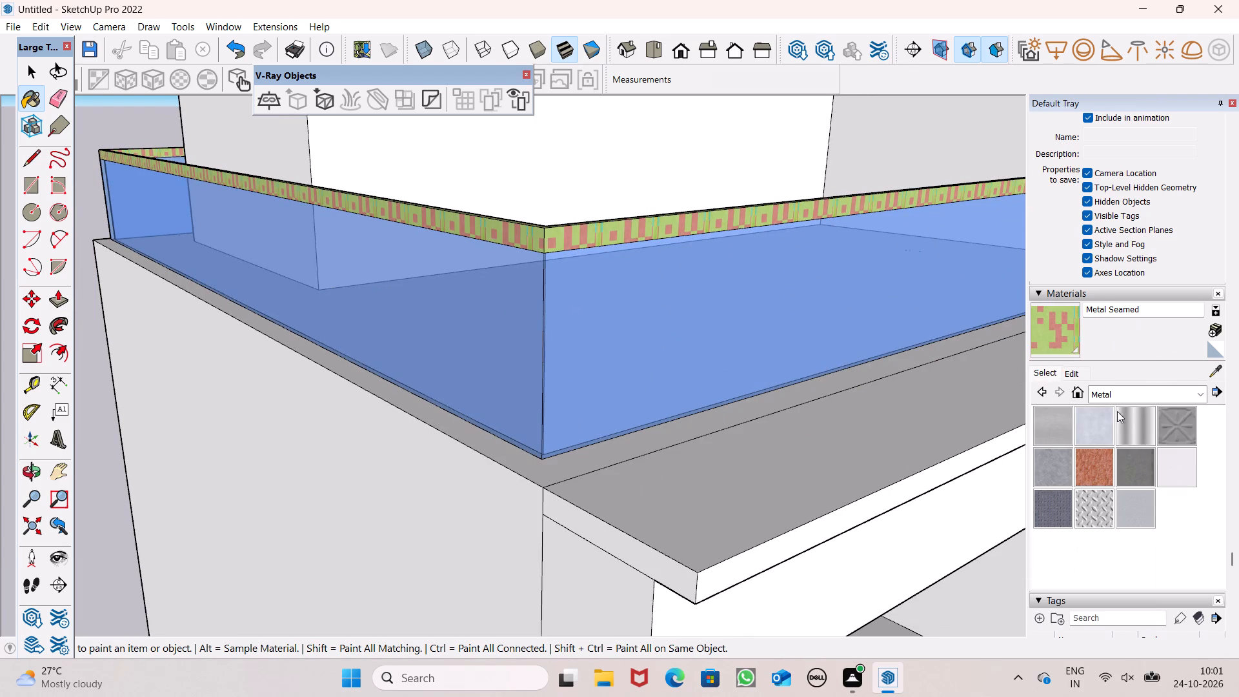
click(1142, 430)
scroll(674, 263, up, 6)
click(566, 235)
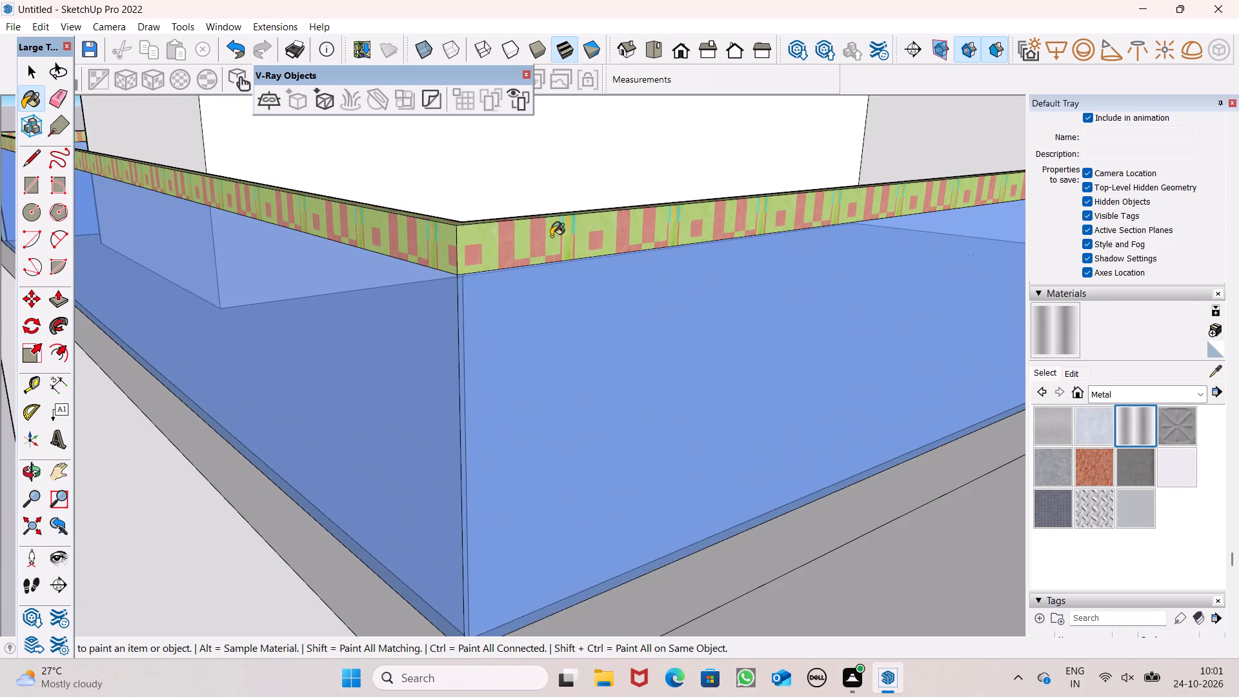
scroll(373, 223, up, 4)
click(402, 240)
scroll(512, 219, up, 1)
middle_drag(513, 228, 525, 314)
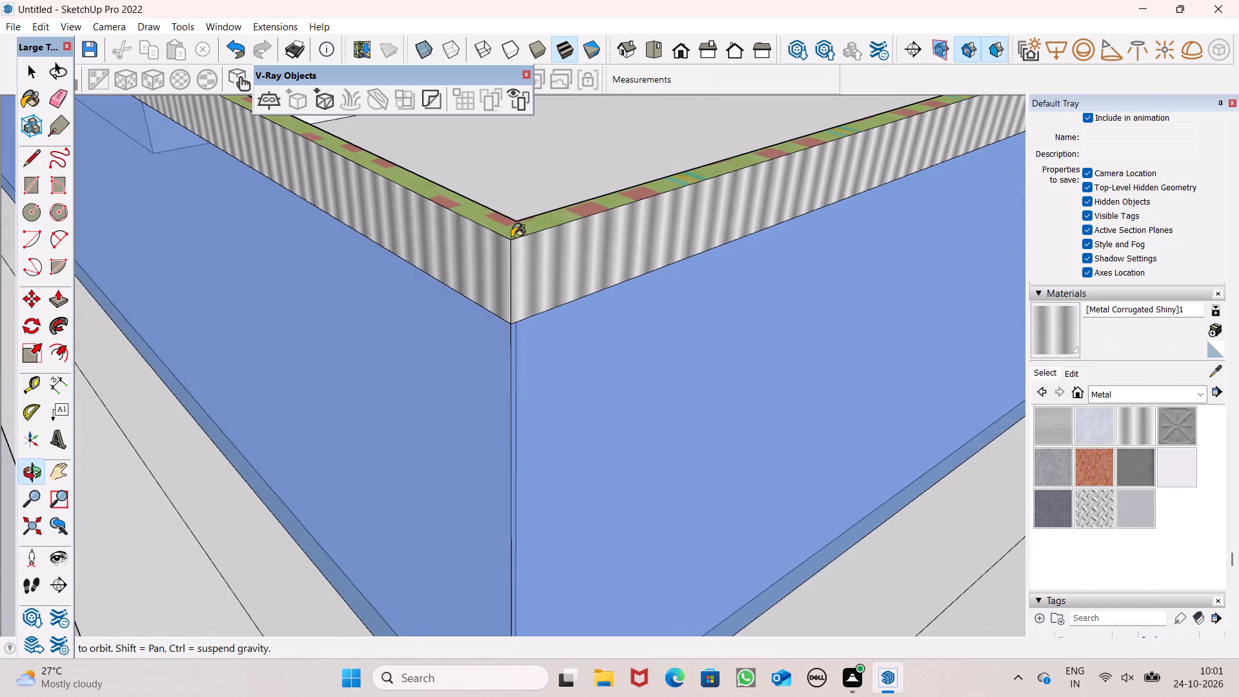
click(512, 237)
Paint the railing cap's inner and outer faces on the side beside the tall windows with Metal Corrugated Shiny.
scroll(511, 244, down, 9)
scroll(459, 235, down, 16)
scroll(407, 256, down, 4)
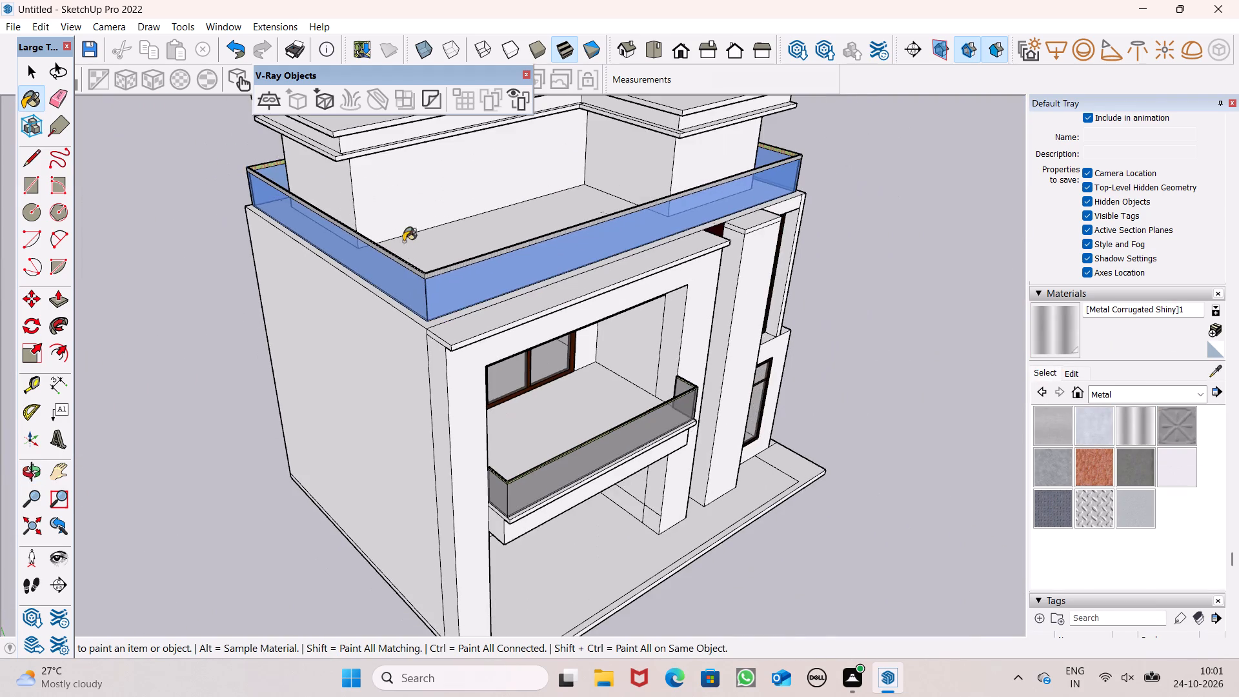
scroll(747, 202, up, 7)
scroll(816, 107, up, 9)
scroll(745, 114, up, 8)
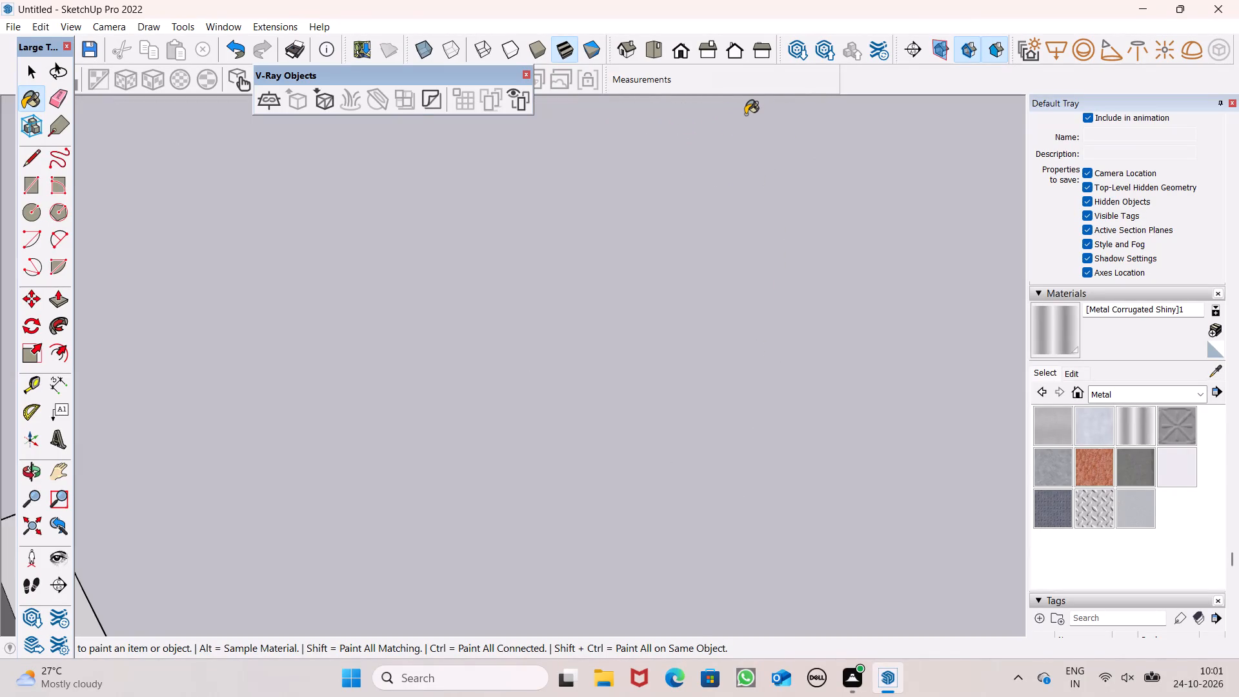
scroll(726, 144, down, 3)
scroll(670, 199, up, 4)
scroll(656, 269, down, 3)
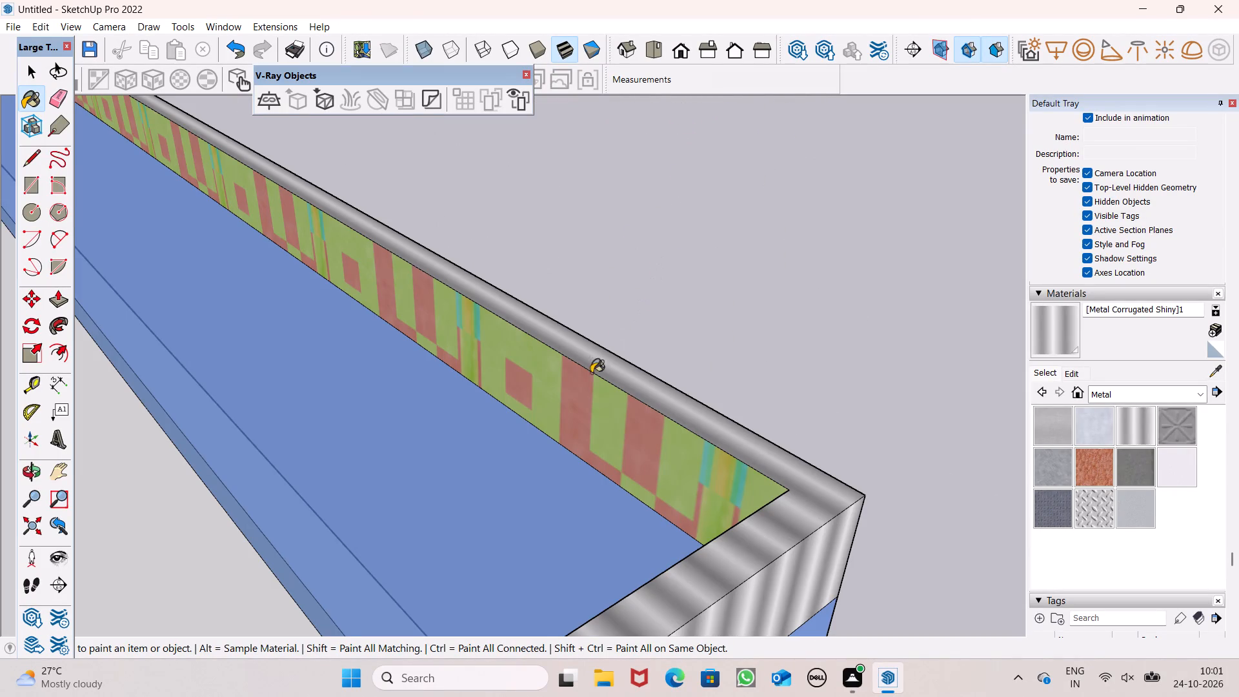
drag(585, 380, 590, 365)
scroll(645, 212, down, 2)
scroll(586, 315, up, 5)
click(661, 256)
scroll(676, 227, down, 2)
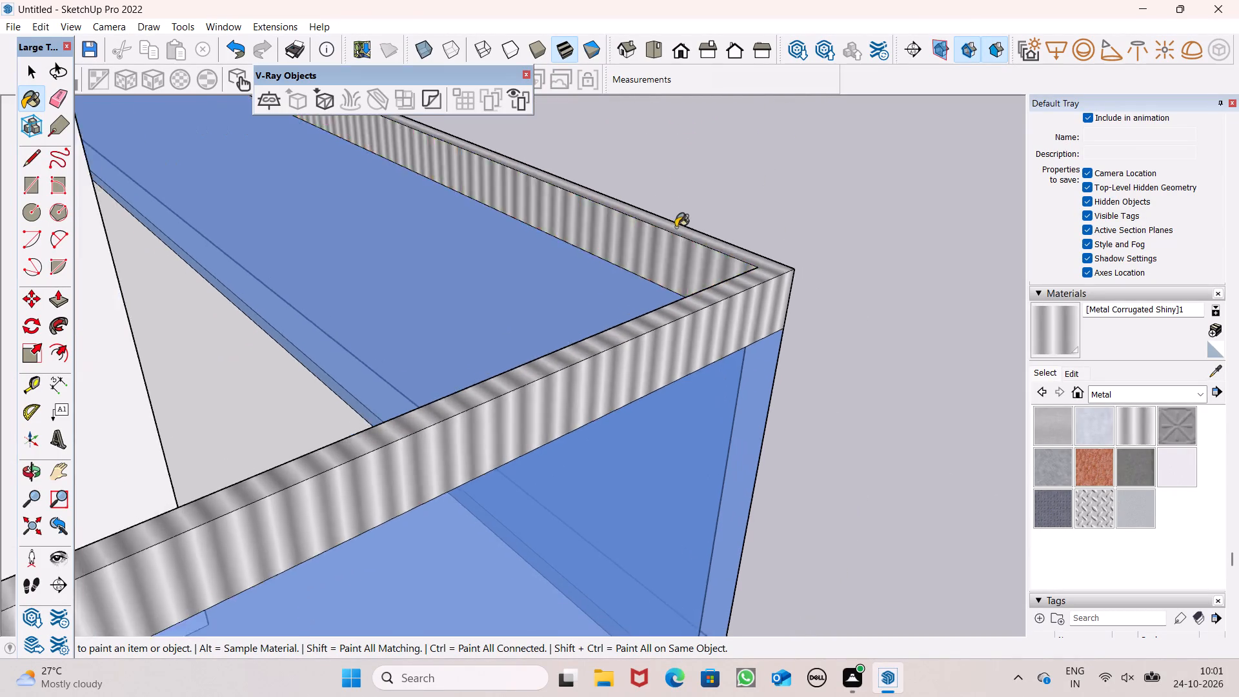
scroll(676, 227, down, 4)
scroll(725, 271, up, 1)
middle_drag(721, 274, 285, 256)
click(450, 266)
Paint the outer and inner faces of the terrace railing cap along the rear side with Metal Corrugated Shiny.
scroll(393, 264, down, 8)
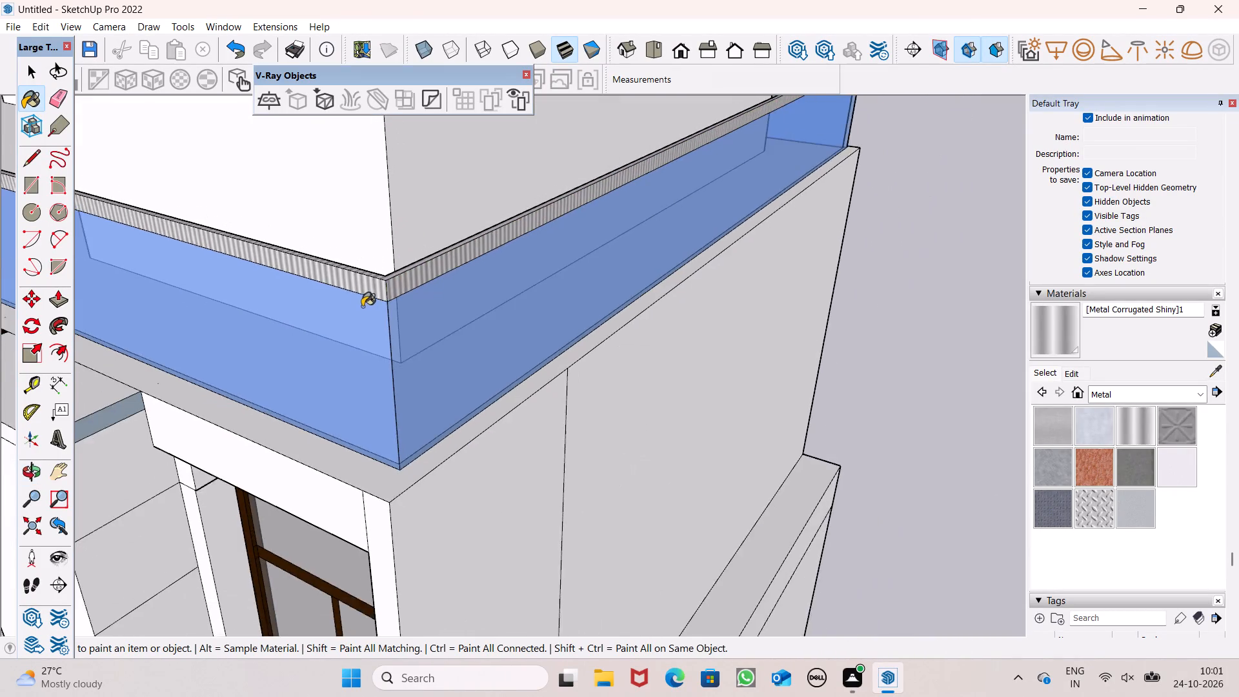
scroll(357, 281, down, 7)
scroll(435, 237, down, 6)
middle_drag(582, 241, 0, 317)
scroll(0, 317, up, 1)
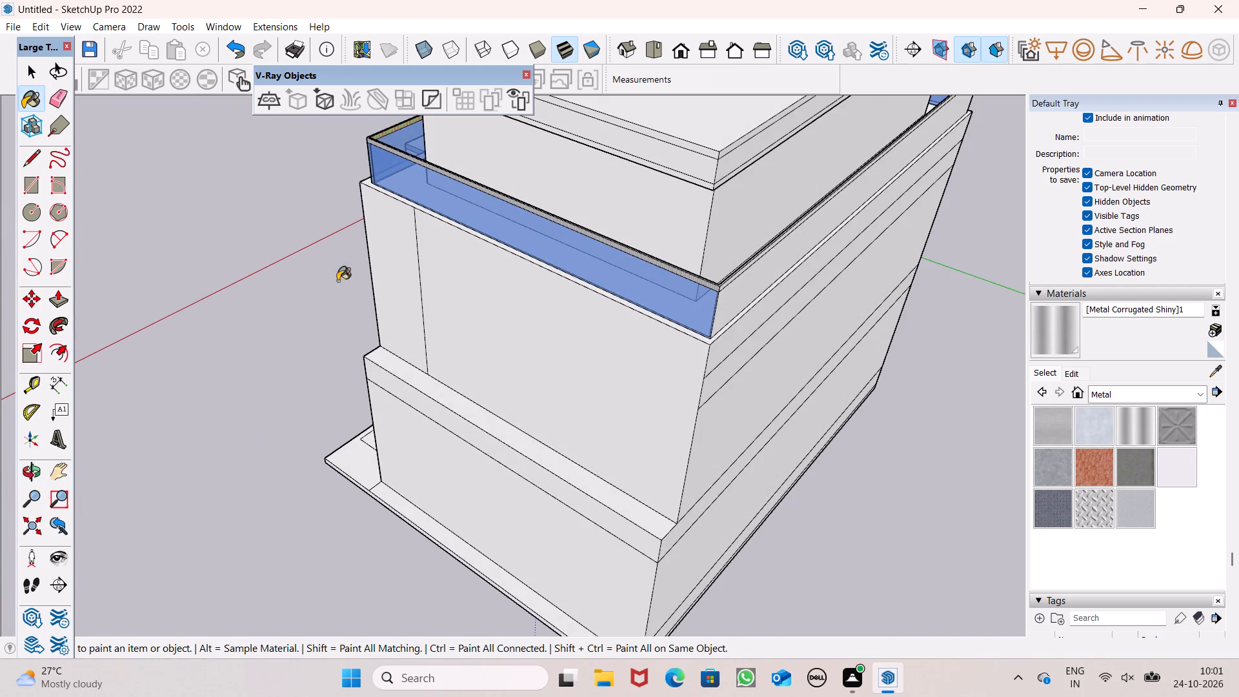
scroll(860, 243, up, 6)
scroll(430, 359, up, 7)
click(428, 352)
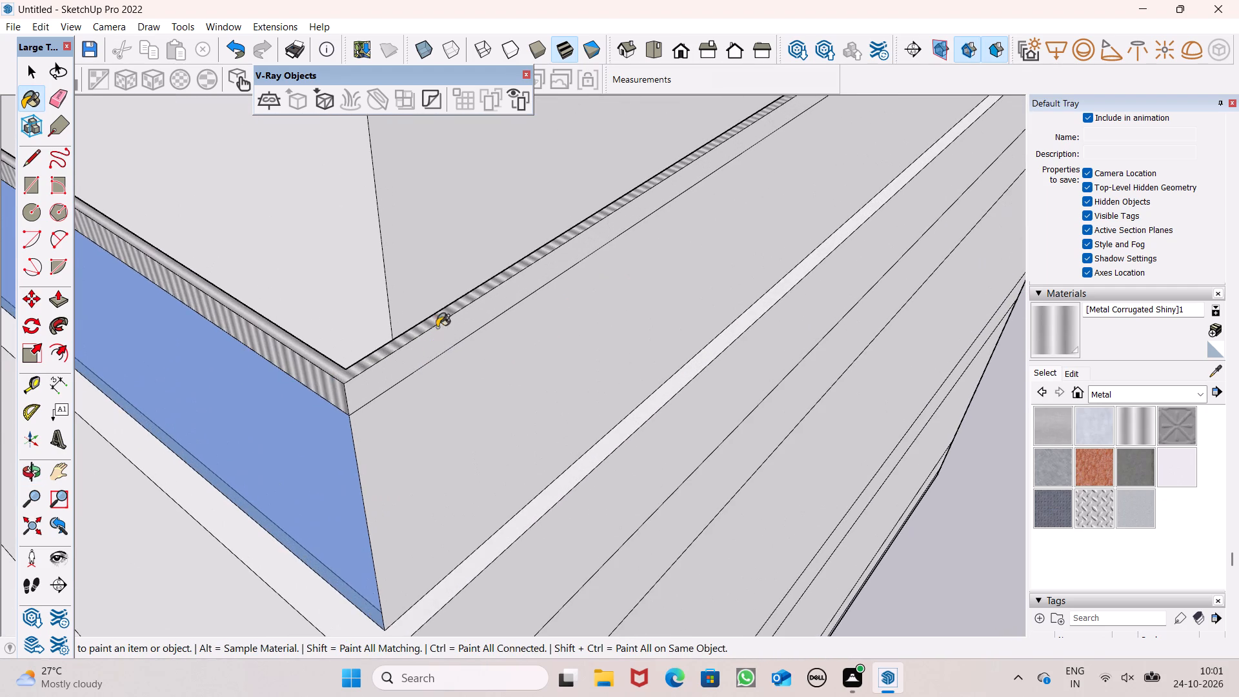
scroll(533, 287, down, 7)
middle_drag(474, 320, 824, 298)
scroll(814, 321, up, 1)
scroll(750, 269, up, 5)
scroll(589, 220, down, 5)
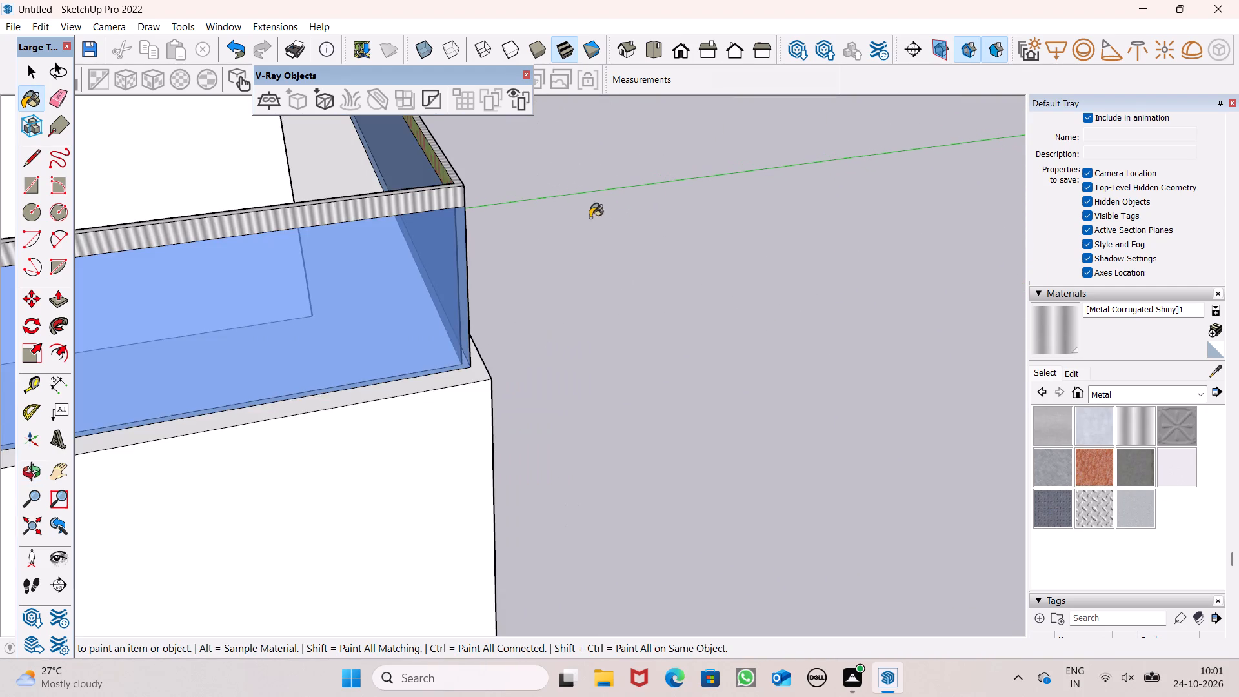
scroll(382, 183, up, 6)
click(550, 154)
Paint the terrace railing cap's remaining inner faces, on the blank-wall side and the front side, with Metal Corrugated Shiny.
scroll(586, 215, down, 6)
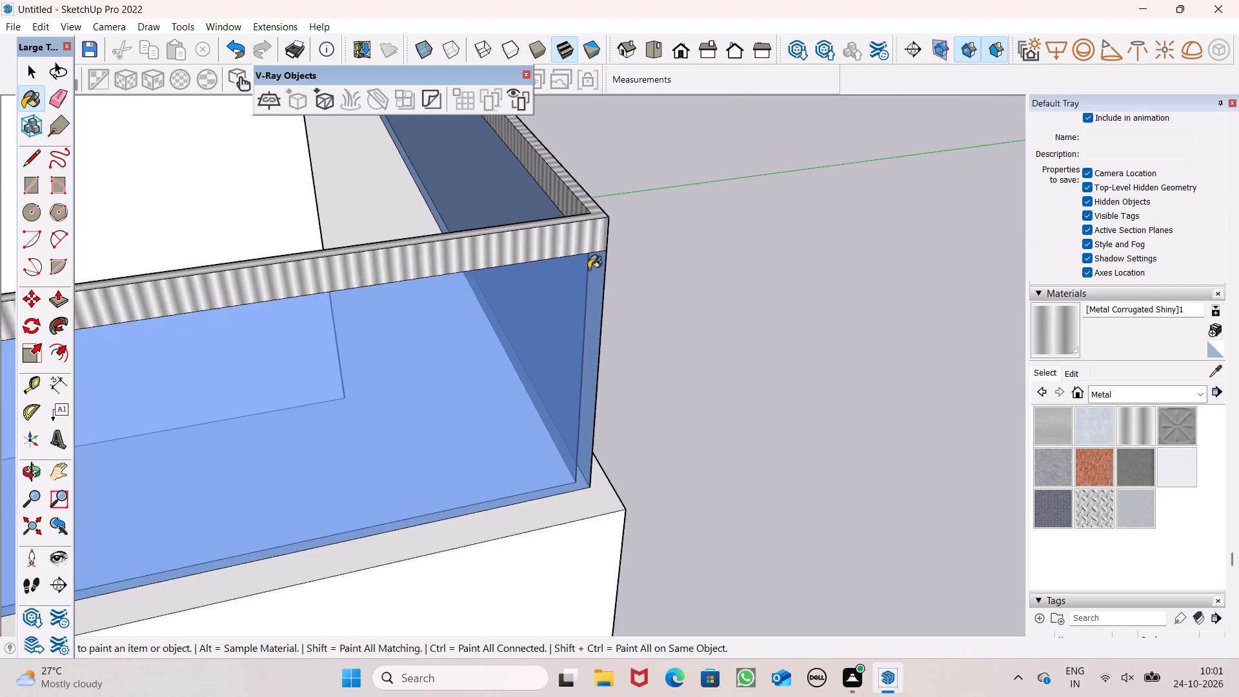
scroll(589, 269, down, 20)
scroll(589, 269, down, 4)
middle_drag(639, 258, 6, 170)
scroll(351, 204, up, 1)
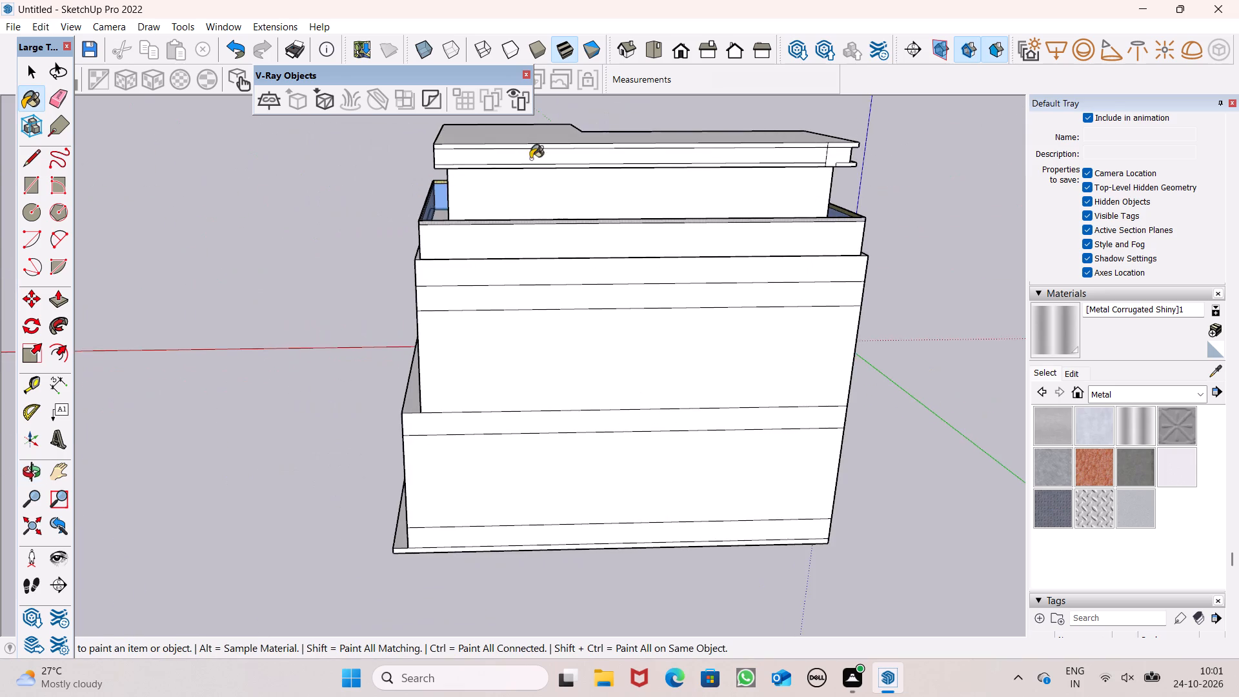
scroll(552, 155, up, 7)
scroll(952, 245, up, 7)
click(807, 336)
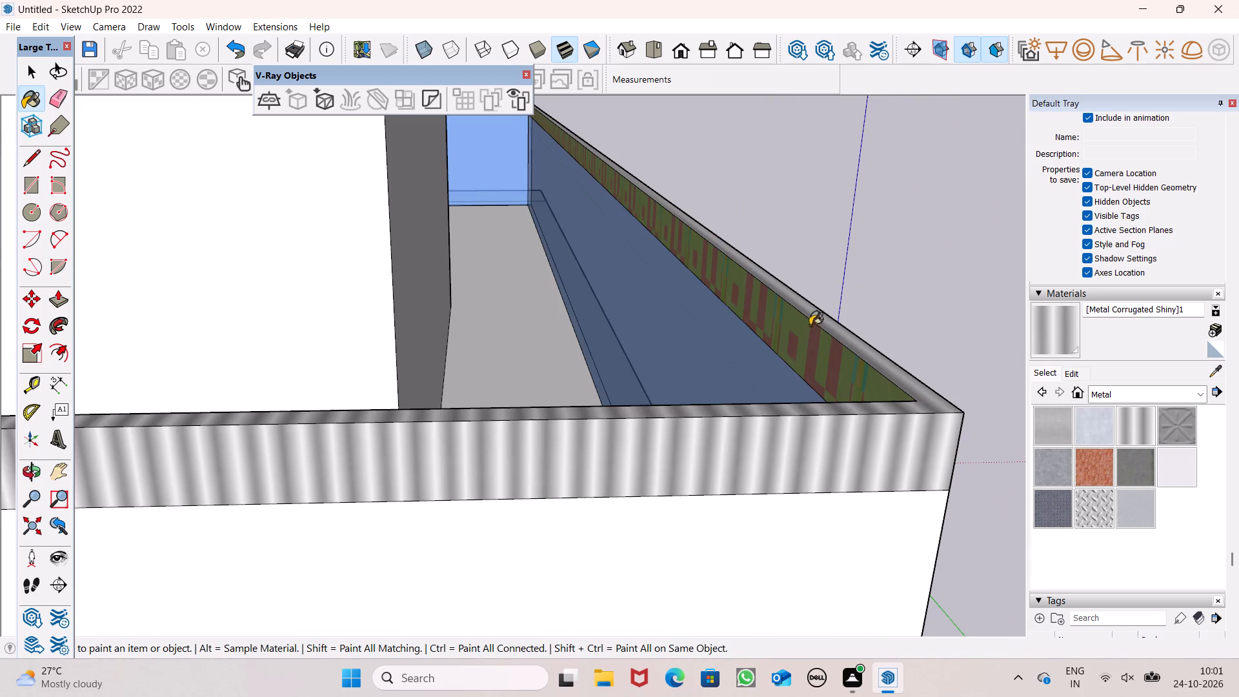
scroll(836, 201, down, 6)
middle_drag(845, 243, 604, 275)
scroll(732, 156, up, 2)
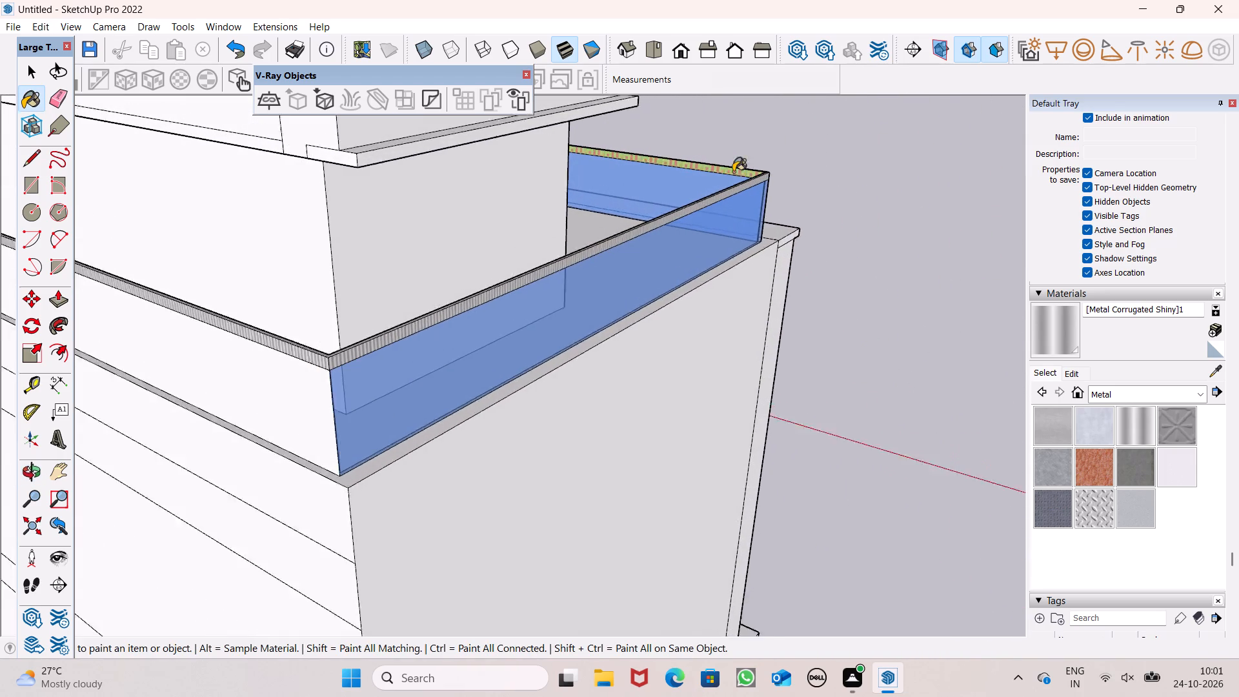
scroll(733, 172, up, 4)
click(737, 172)
Recolour the Metal Corrugated Shiny material to RGB 193, 193, 141.
scroll(784, 140, down, 5)
middle_drag(799, 176, 206, 243)
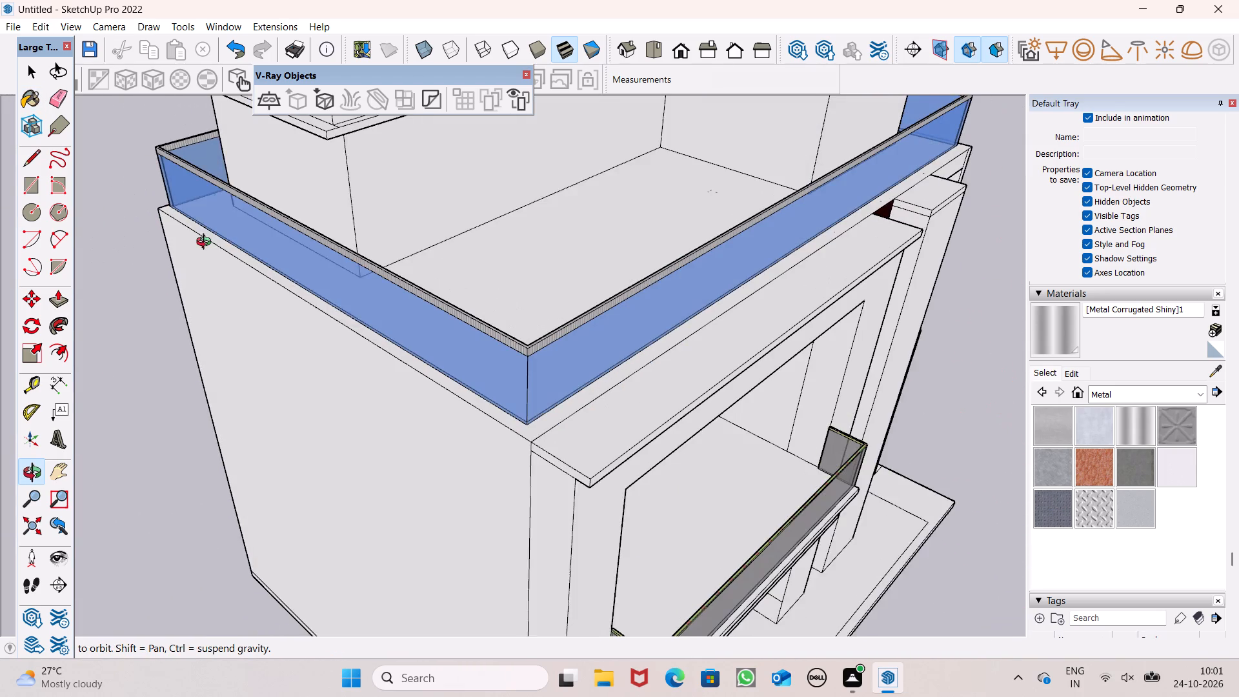
middle_drag(206, 243, 206, 243)
middle_drag(479, 286, 544, 333)
scroll(594, 405, up, 2)
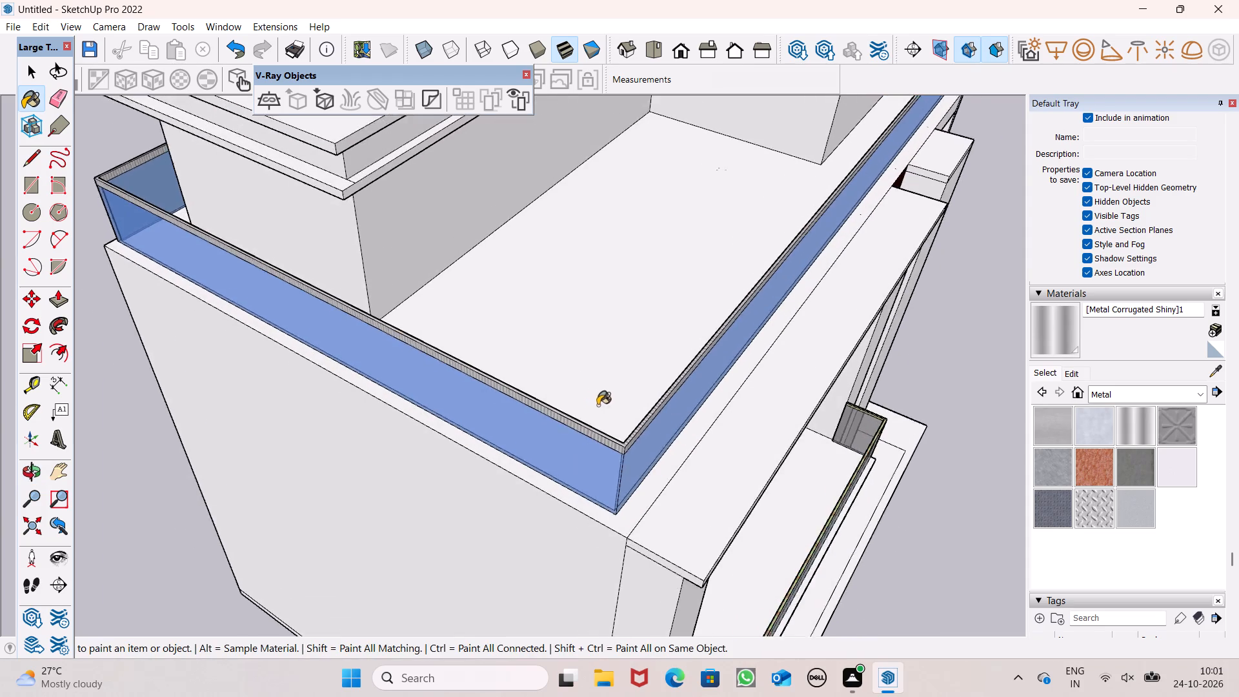
scroll(598, 405, up, 6)
scroll(684, 414, down, 5)
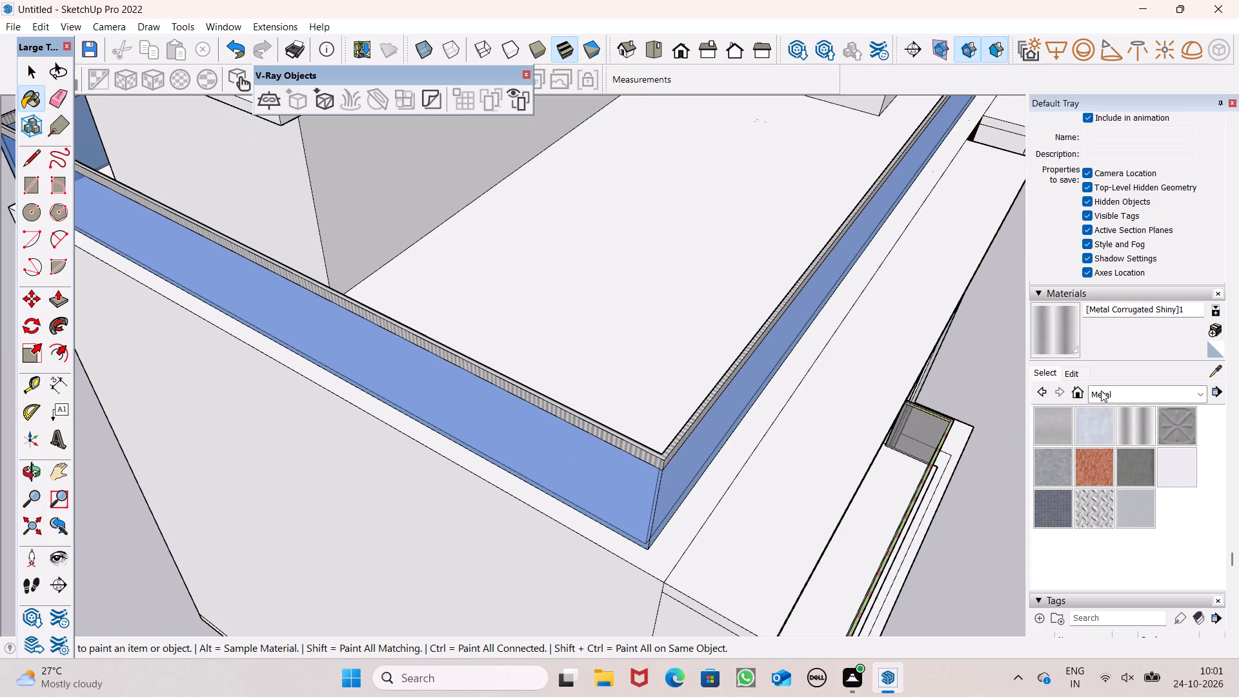
click(1074, 375)
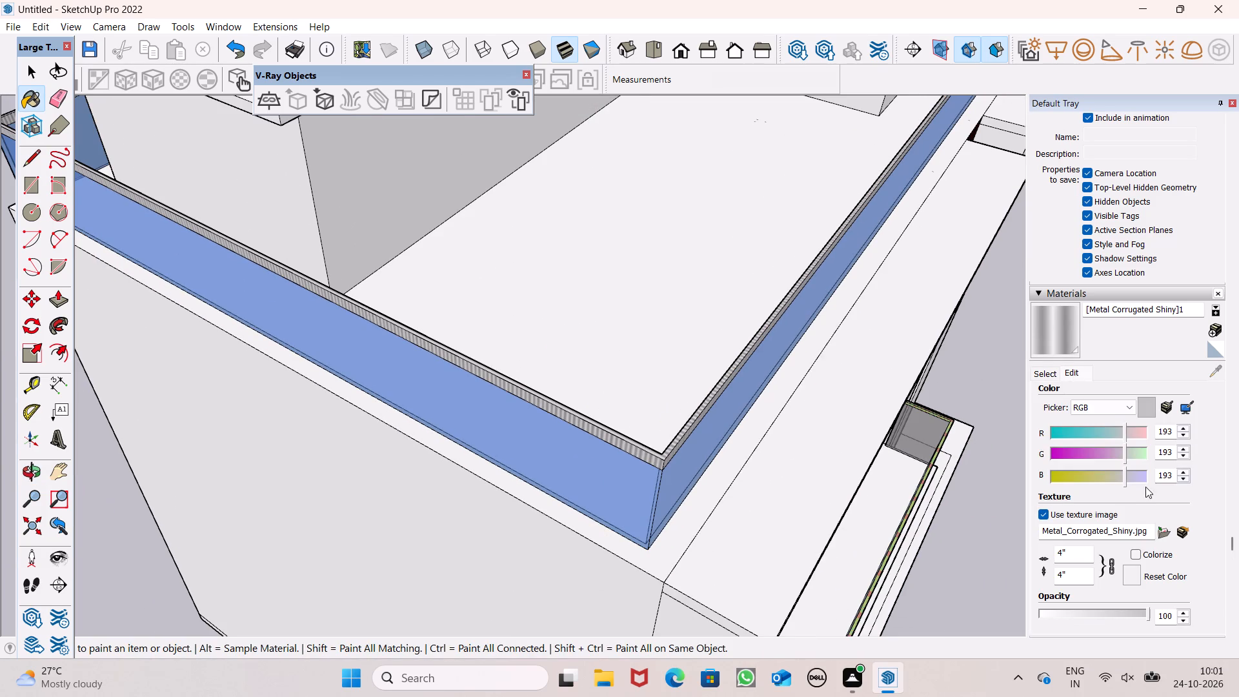
drag(1123, 472, 1073, 474)
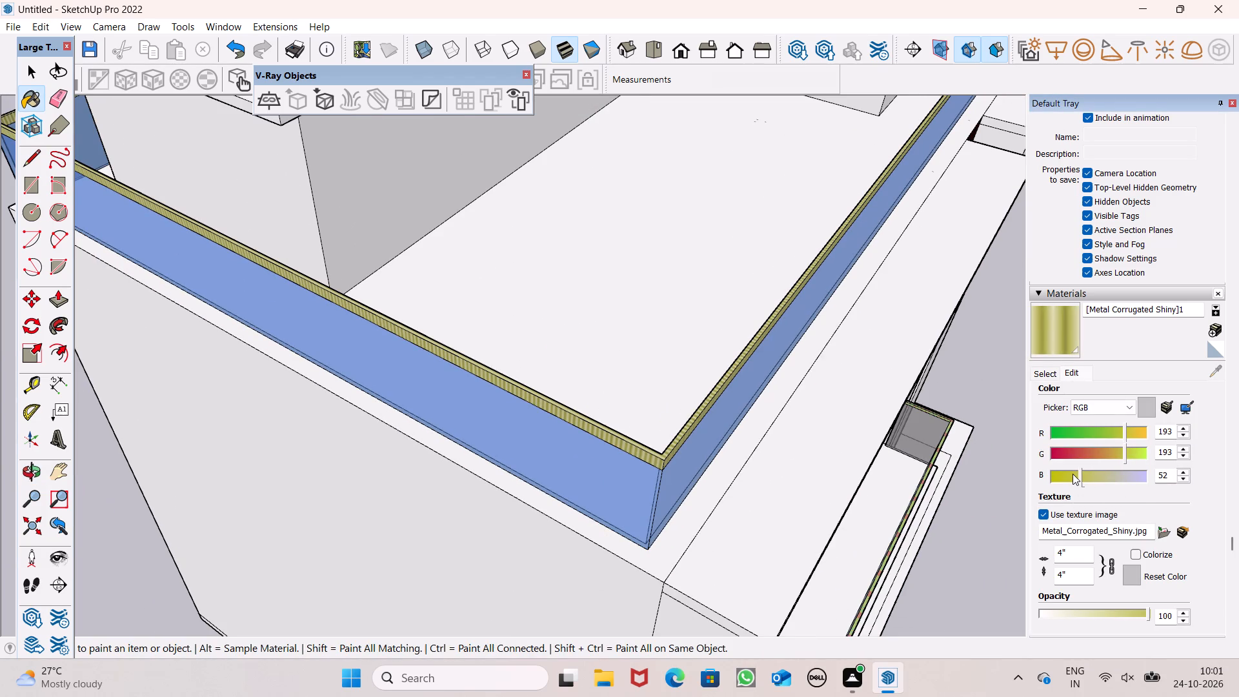
drag(1073, 474, 1103, 474)
click(1103, 474)
Paint the top and long outer front face of the first-floor balcony's railing cap with the recoloured Metal Corrugated Shiny.
scroll(939, 411, down, 4)
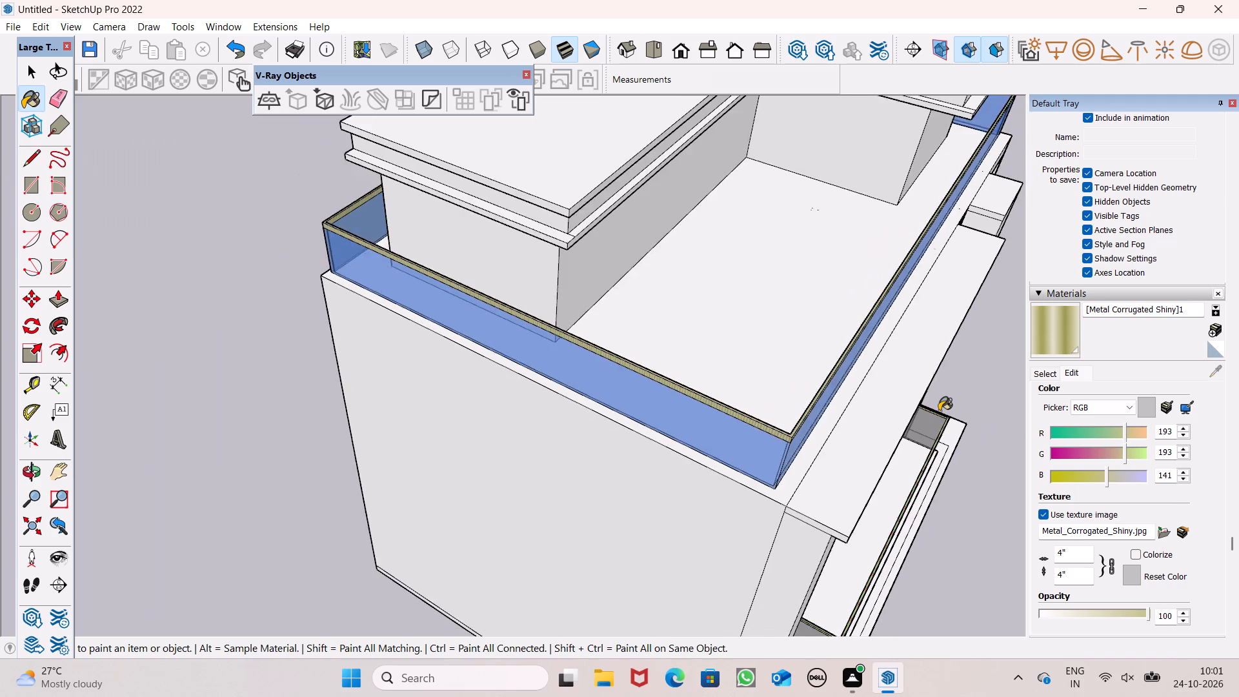
middle_drag(938, 411, 793, 54)
scroll(748, 124, down, 5)
middle_drag(743, 151, 712, 243)
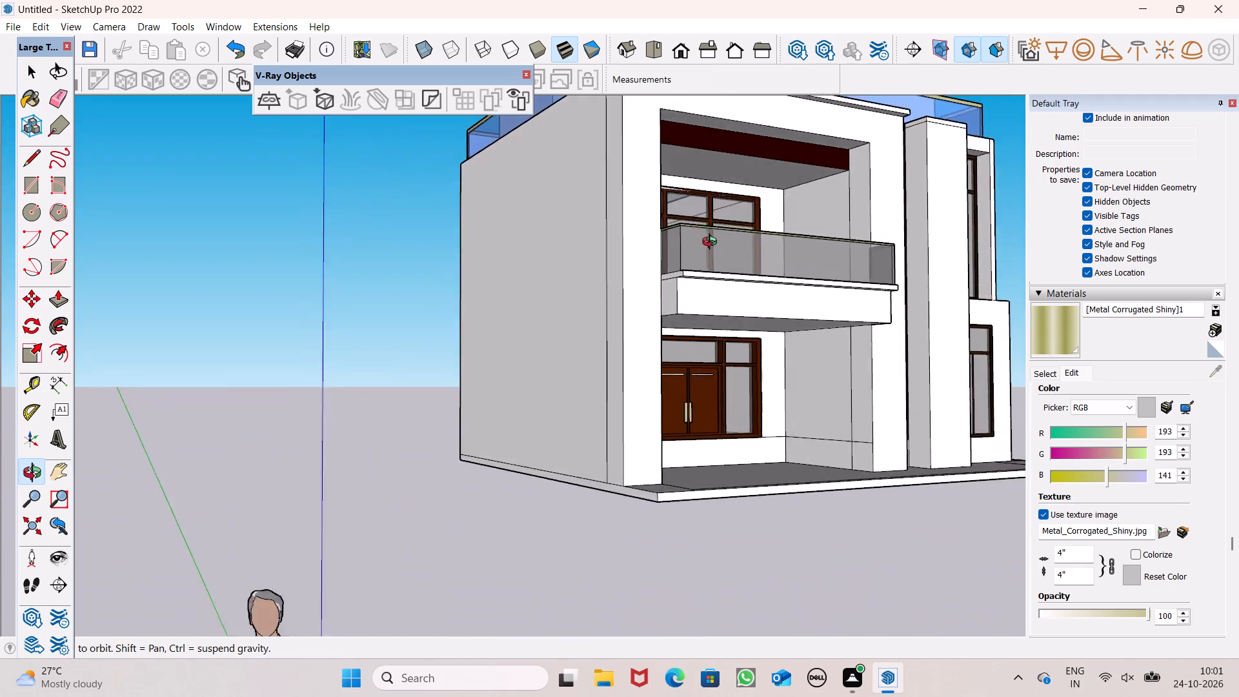
middle_drag(712, 243, 661, 306)
scroll(658, 297, up, 8)
scroll(664, 292, down, 2)
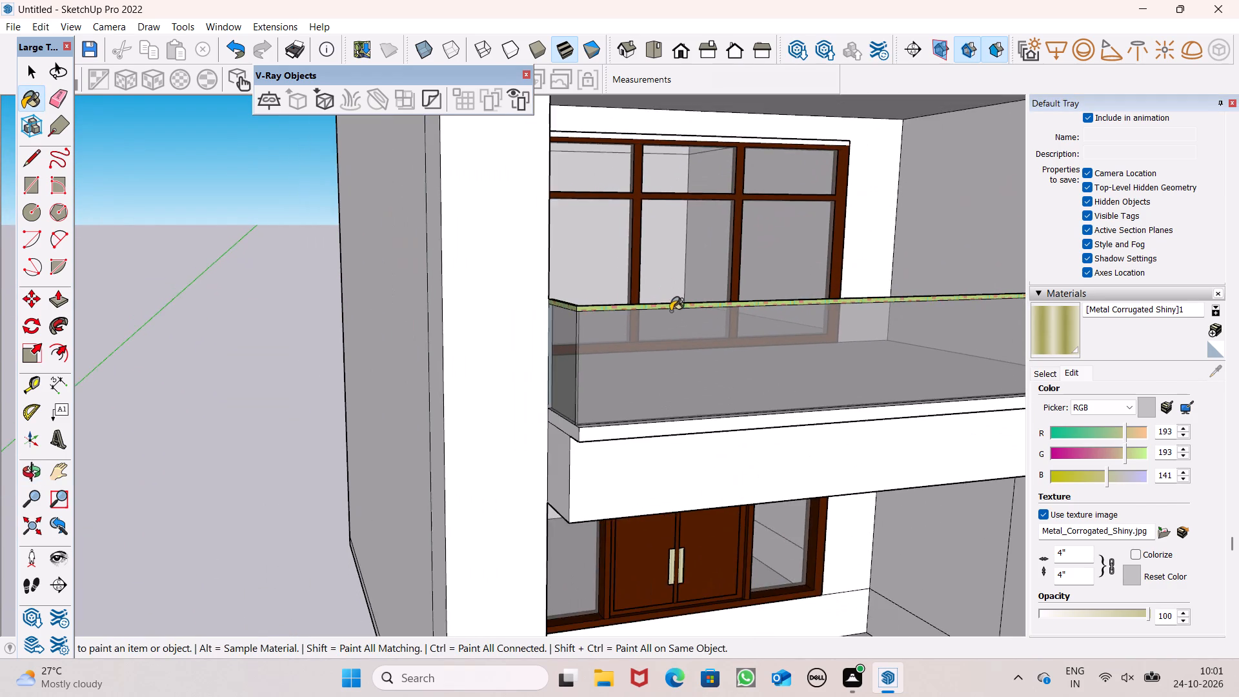
middle_drag(678, 337, 695, 413)
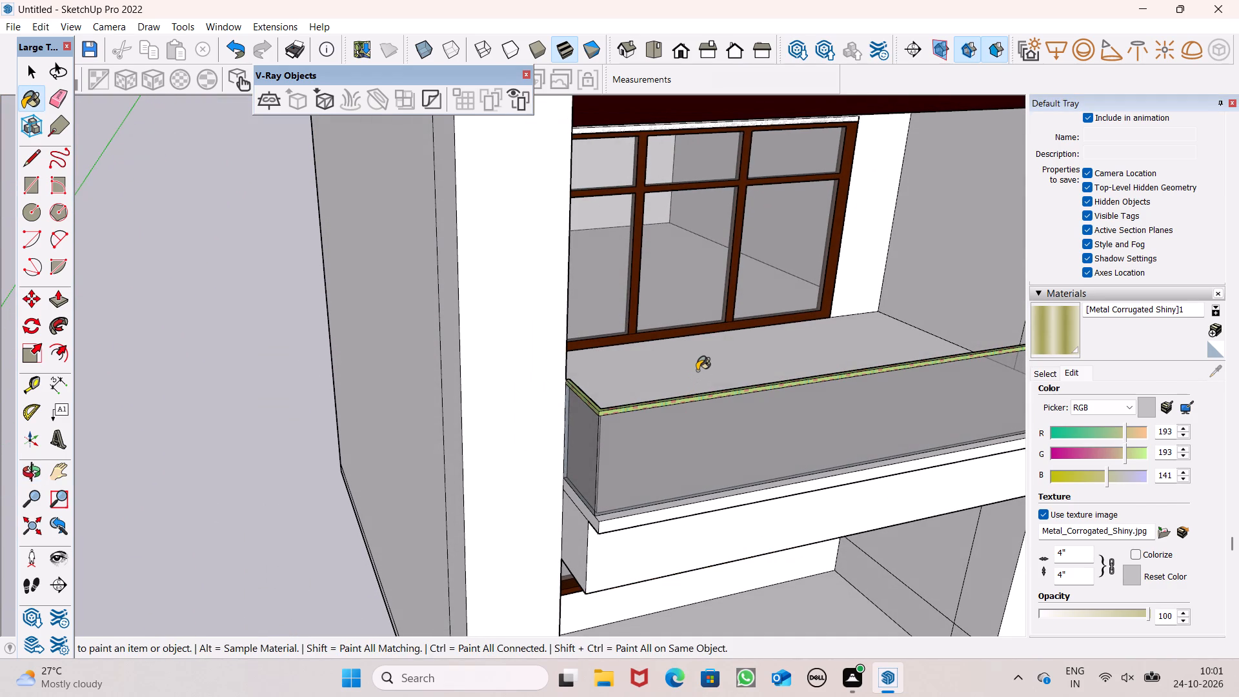
click(1042, 350)
scroll(674, 367, up, 7)
scroll(524, 437, up, 1)
scroll(747, 365, down, 2)
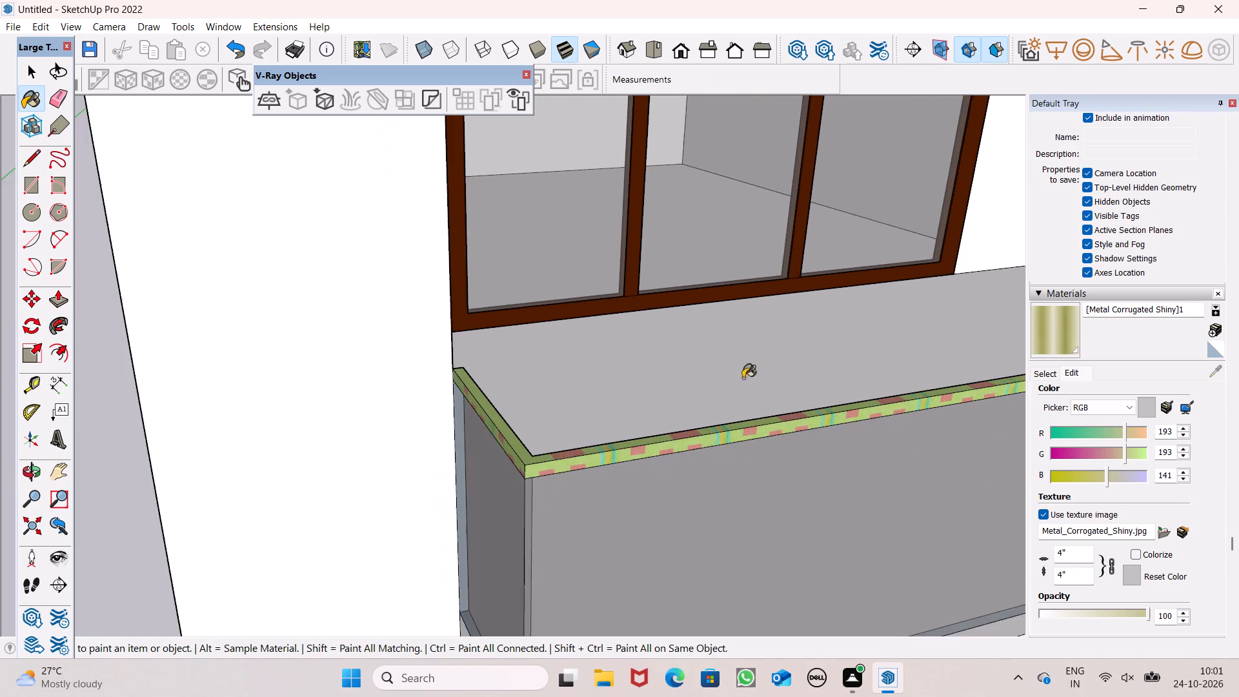
scroll(564, 469, up, 13)
drag(468, 447, 468, 453)
click(479, 481)
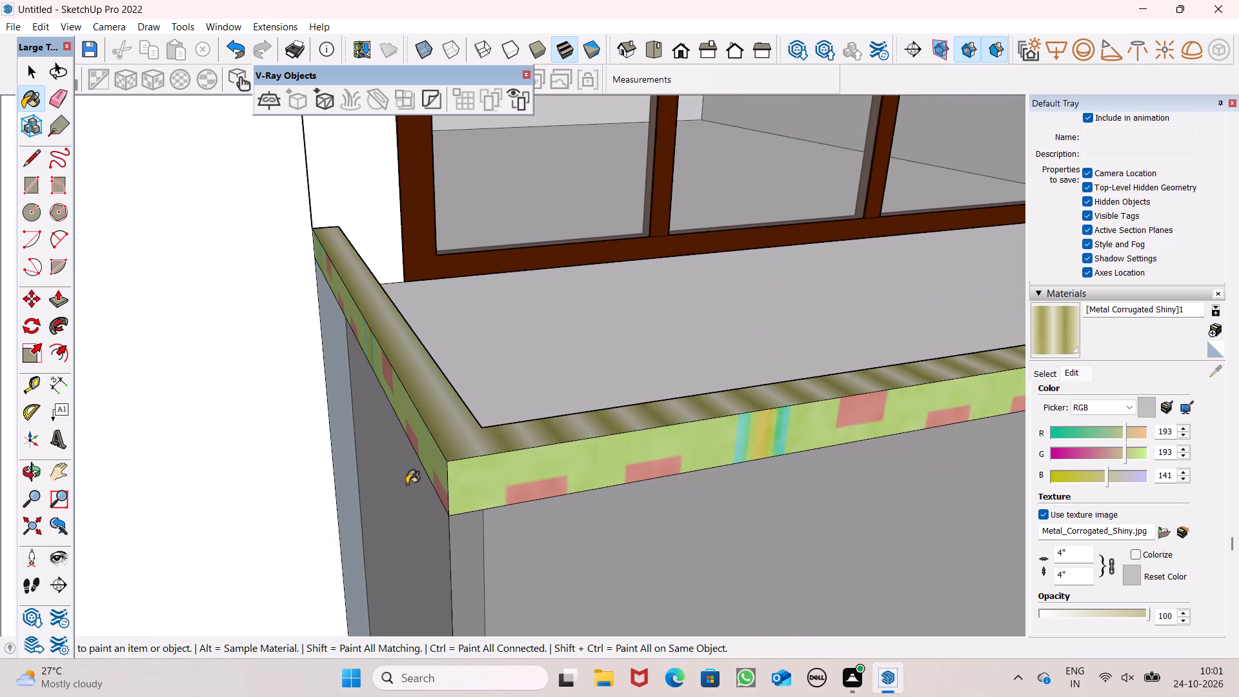
click(425, 470)
Paint the balcony railing cap's outer and inner faces at the end nearest the blank side wall with Metal Corrugated Shiny.
scroll(484, 425, down, 8)
middle_drag(460, 445, 556, 439)
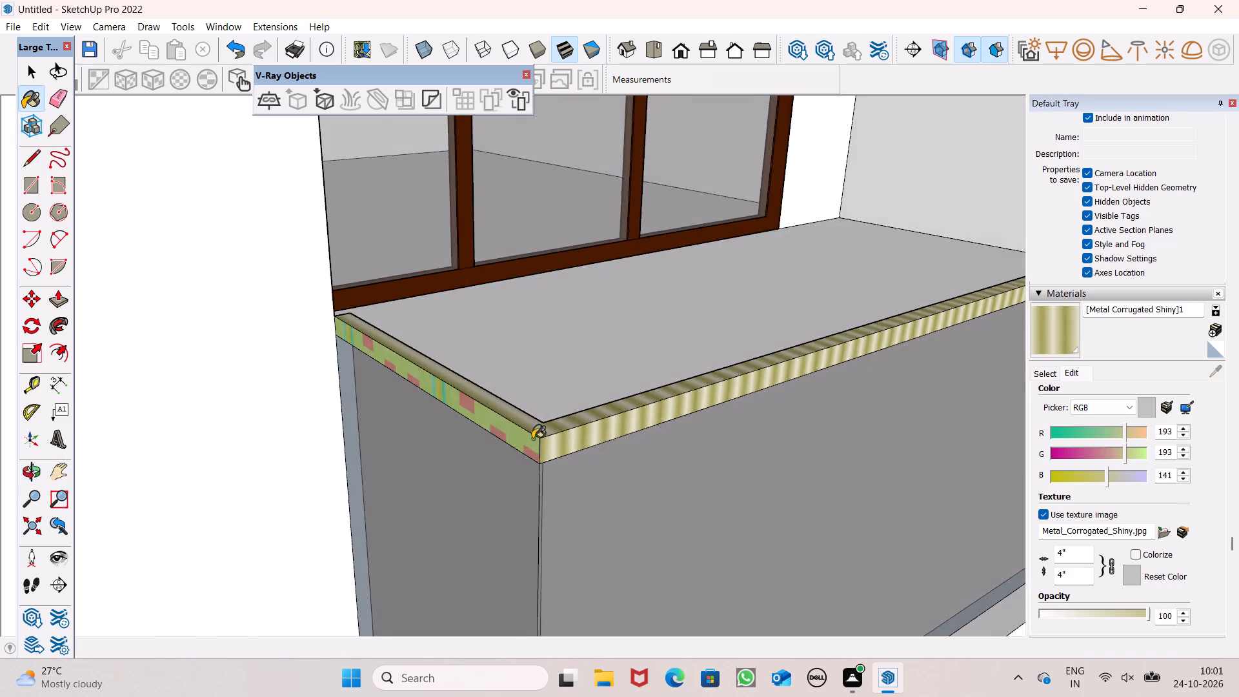
scroll(532, 439, up, 4)
click(532, 441)
scroll(581, 398, down, 6)
middle_drag(616, 406, 52, 452)
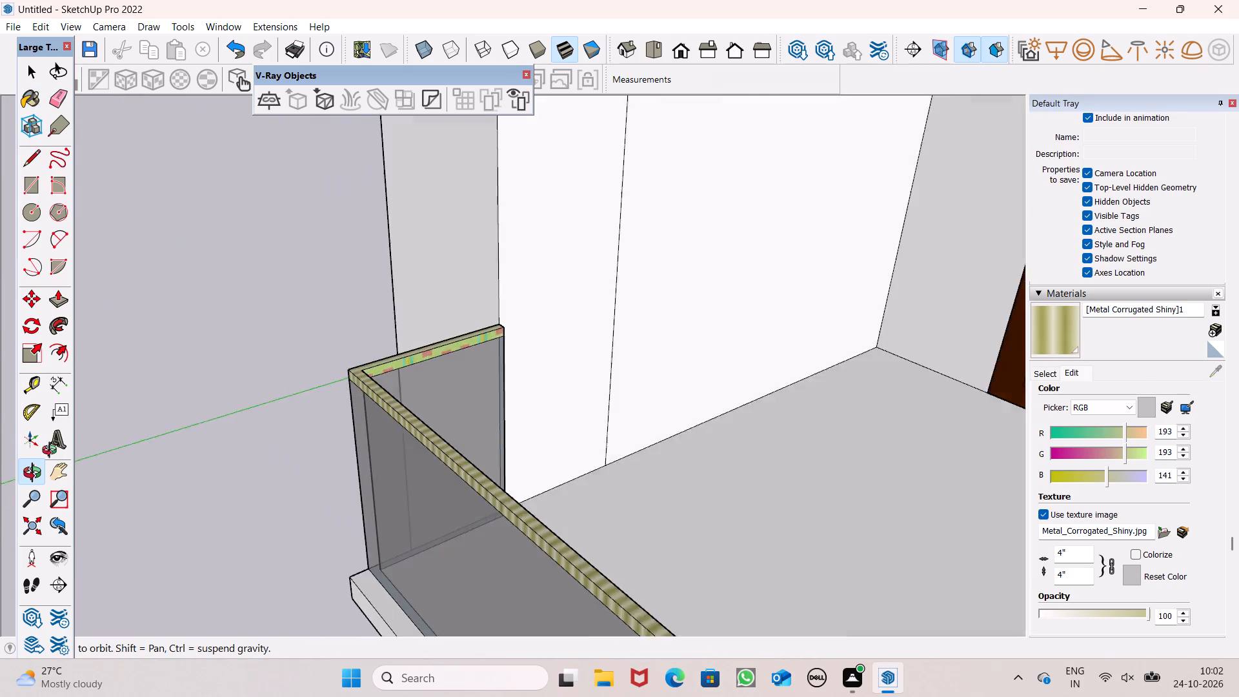
middle_drag(52, 452, 35, 441)
scroll(37, 450, up, 1)
scroll(273, 370, up, 5)
scroll(448, 370, down, 4)
scroll(645, 378, up, 6)
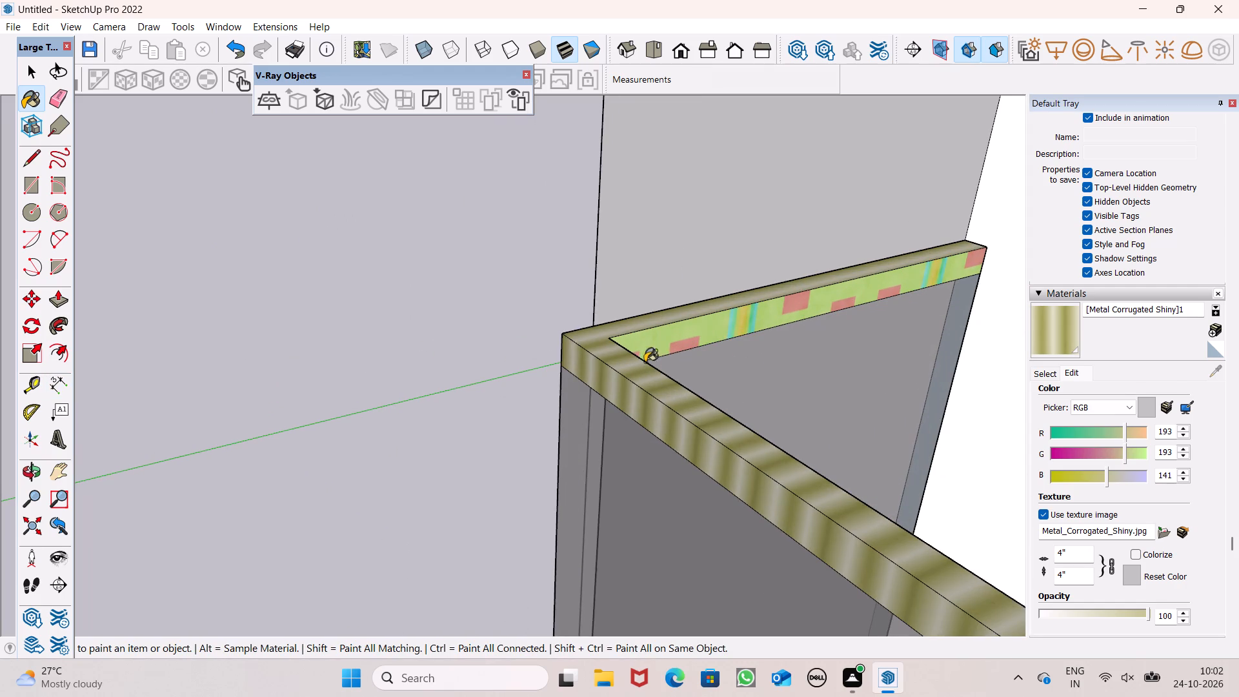
click(657, 353)
Paint the long inner face of the balcony railing cap's front side with Metal Corrugated Shiny.
scroll(606, 346, down, 8)
middle_drag(483, 375, 1077, 459)
scroll(1064, 443, up, 1)
scroll(527, 358, down, 8)
middle_drag(499, 344, 743, 348)
scroll(754, 295, up, 8)
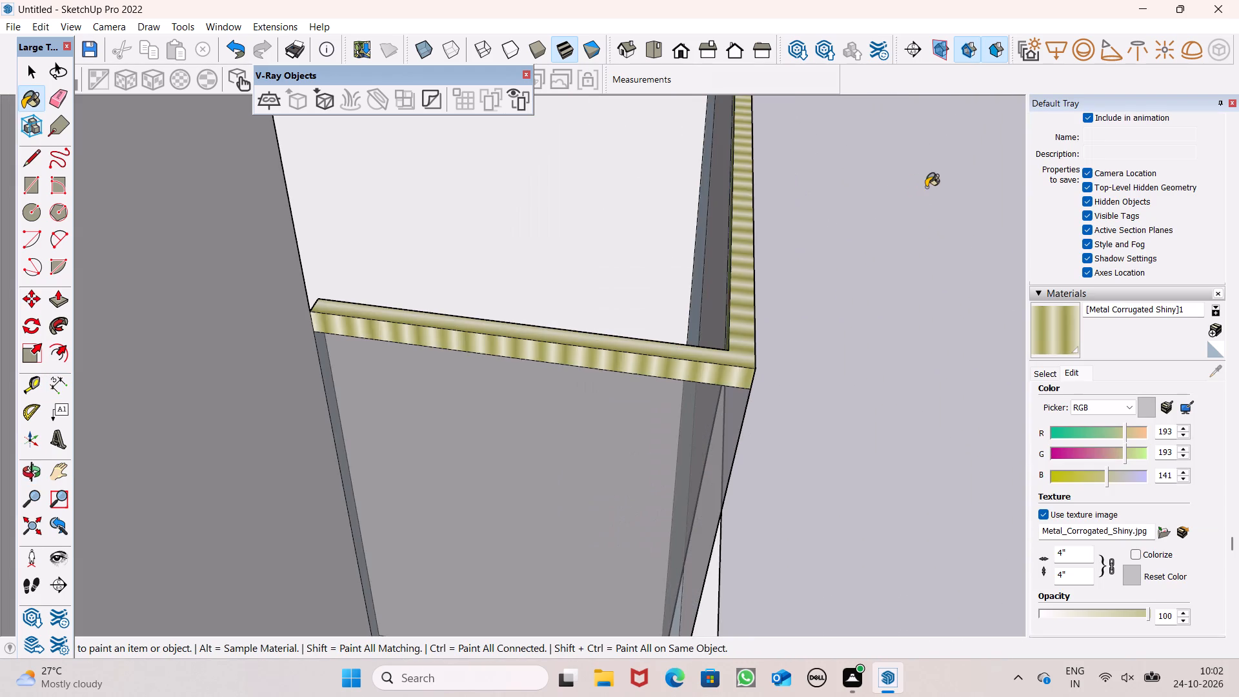
scroll(733, 258, up, 12)
middle_drag(739, 311, 799, 297)
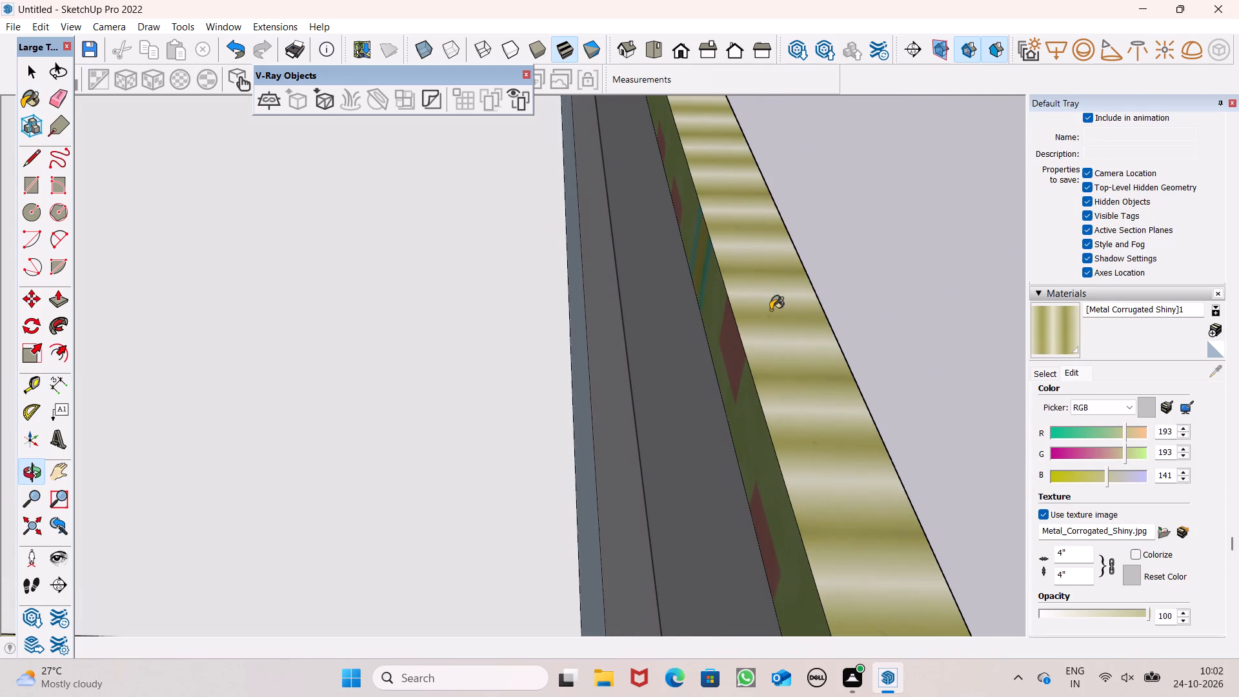
click(732, 351)
Paint the balcony railing cap's inner and outer faces at the end beside the tall pillar with Metal Corrugated Shiny.
scroll(749, 280, down, 5)
middle_drag(752, 308, 554, 288)
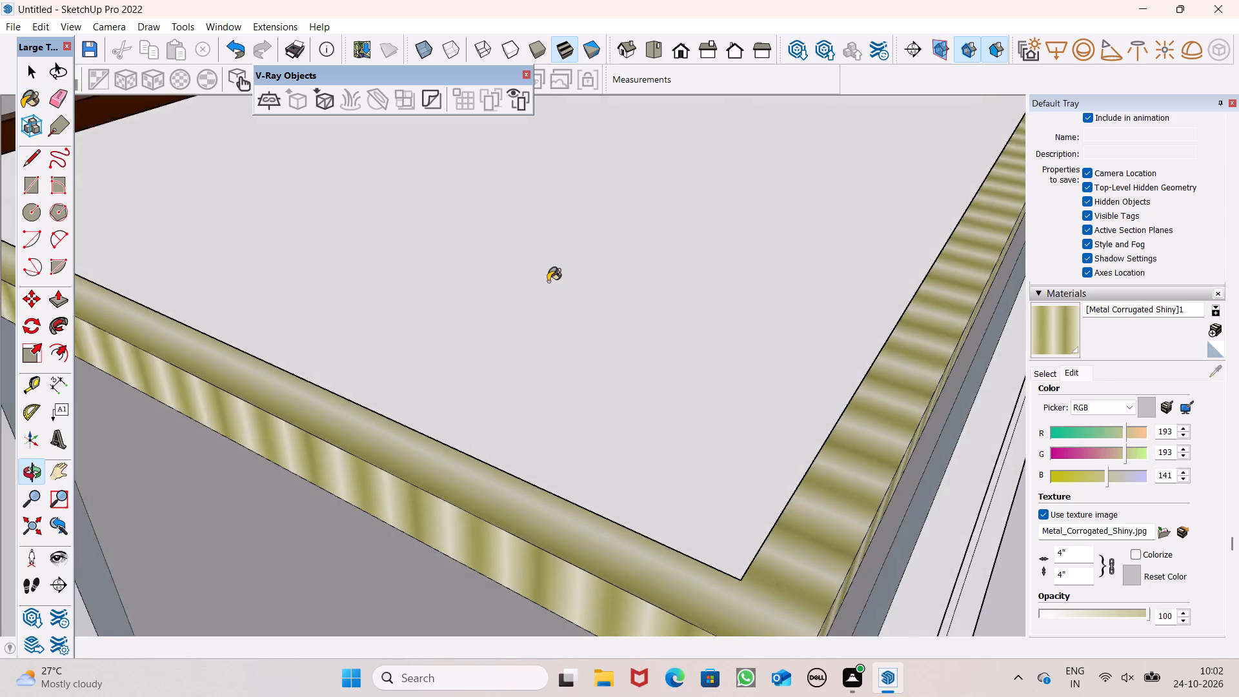
scroll(548, 268, down, 20)
scroll(548, 268, down, 2)
scroll(543, 250, up, 7)
scroll(656, 188, up, 9)
scroll(786, 141, up, 13)
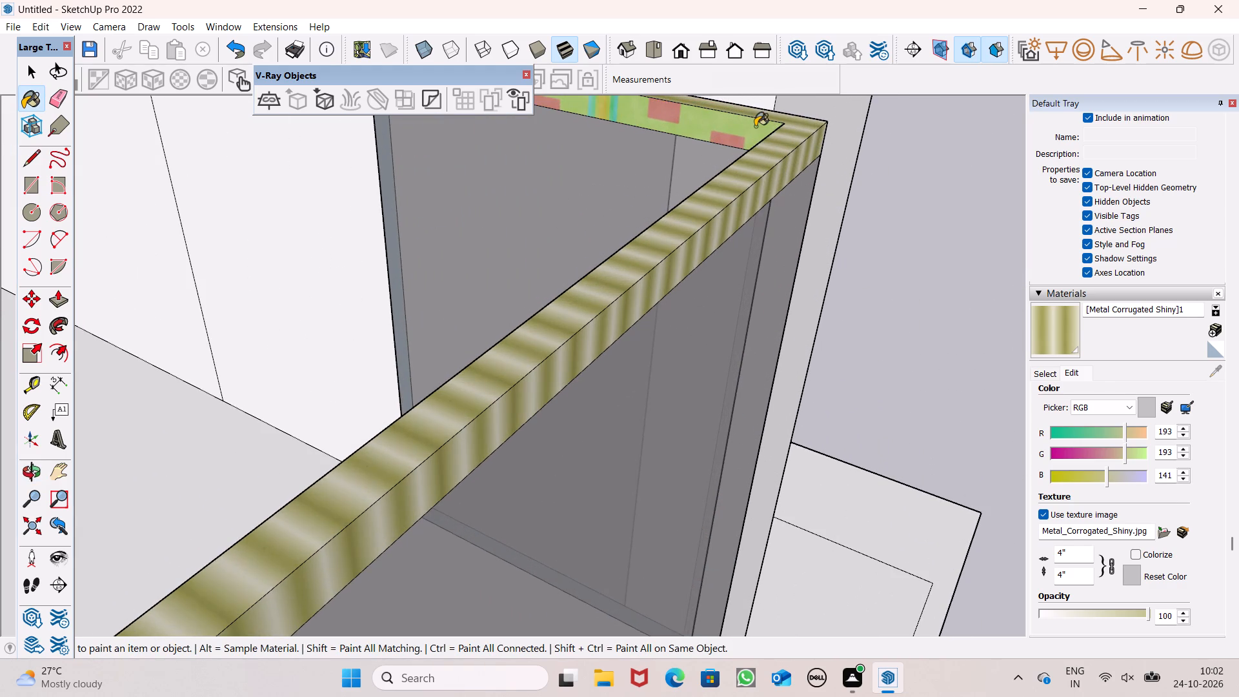
click(755, 126)
scroll(779, 178, down, 6)
middle_drag(774, 187, 259, 173)
scroll(286, 153, up, 1)
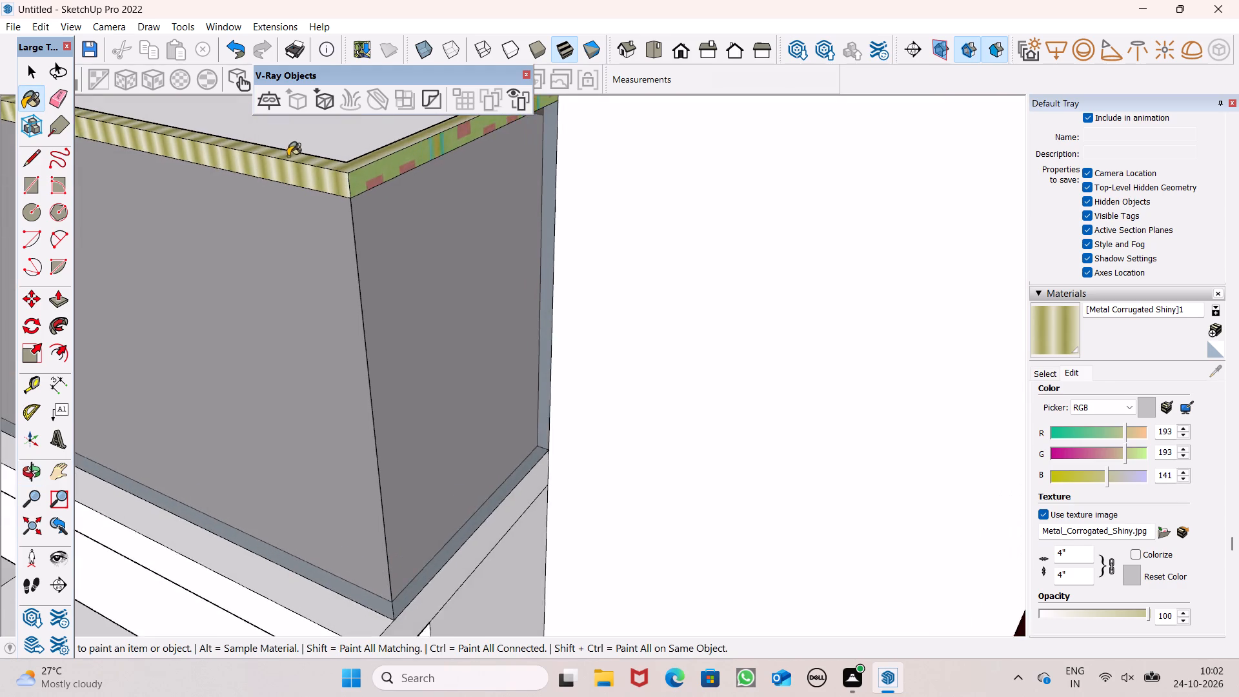
scroll(288, 156, up, 2)
click(379, 181)
Leave the Paint Bucket and examine the finished balcony railing and the whole house from the front.
scroll(423, 170, down, 19)
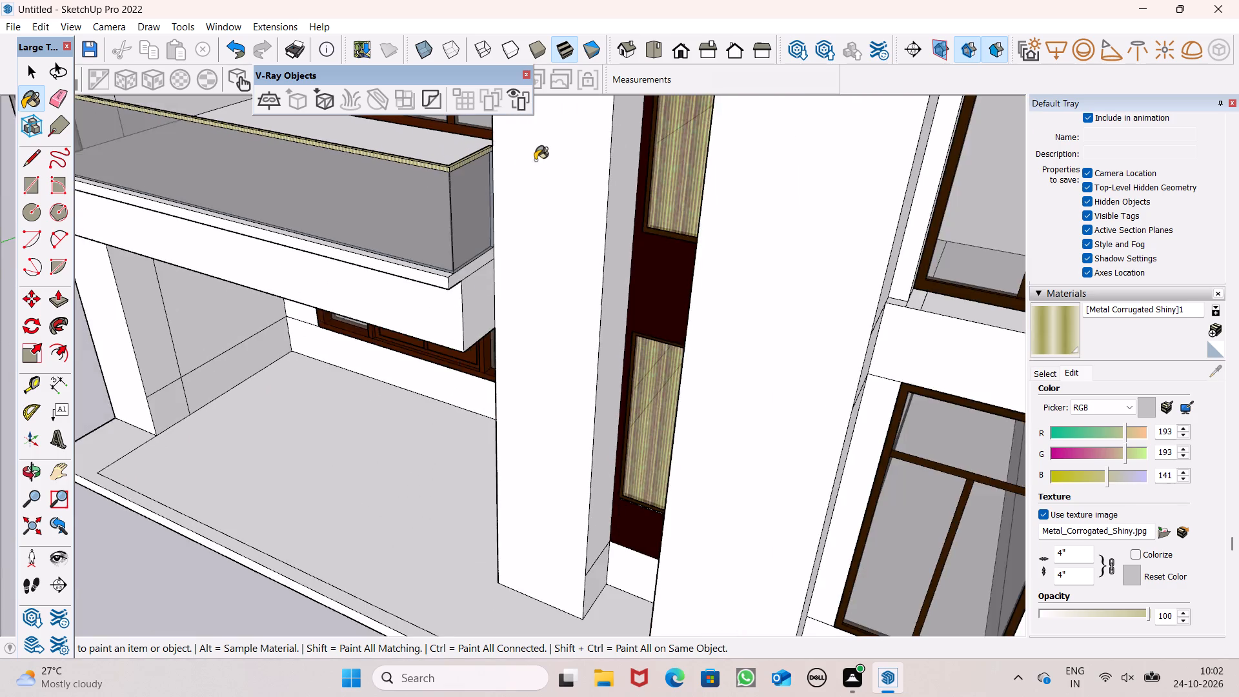
scroll(545, 152, down, 6)
middle_drag(274, 126, 767, 0)
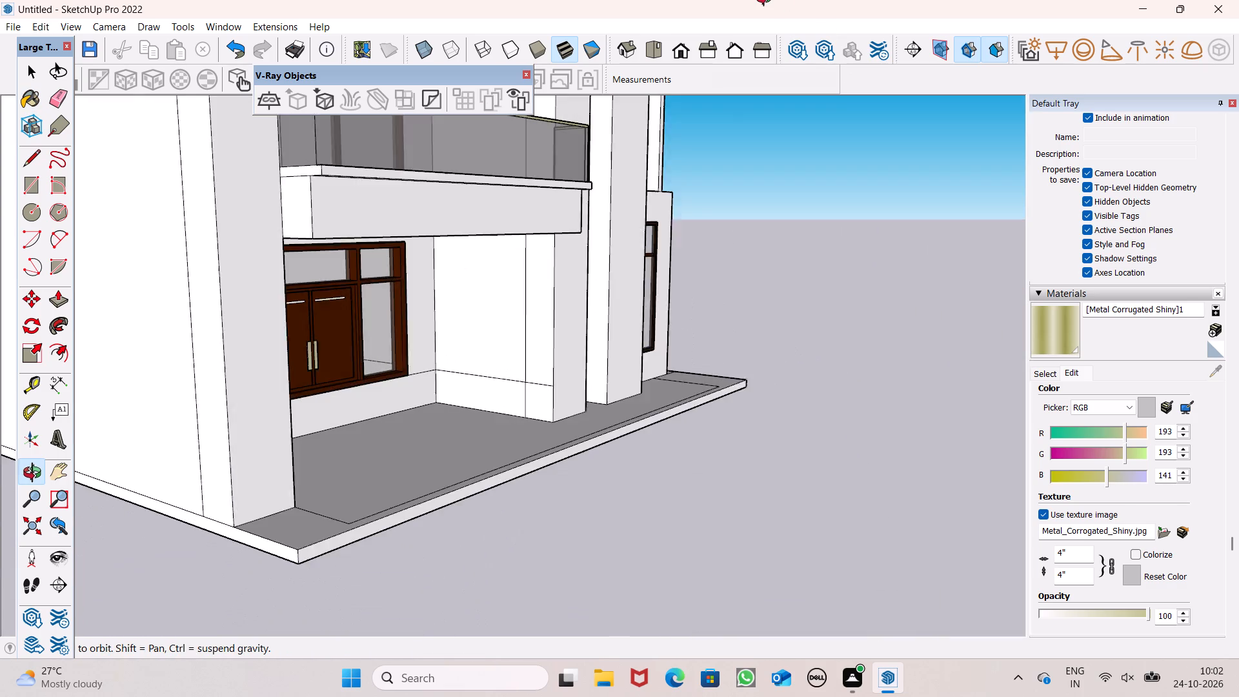
middle_drag(767, 0, 752, 0)
scroll(486, 127, up, 8)
middle_drag(567, 154, 623, 71)
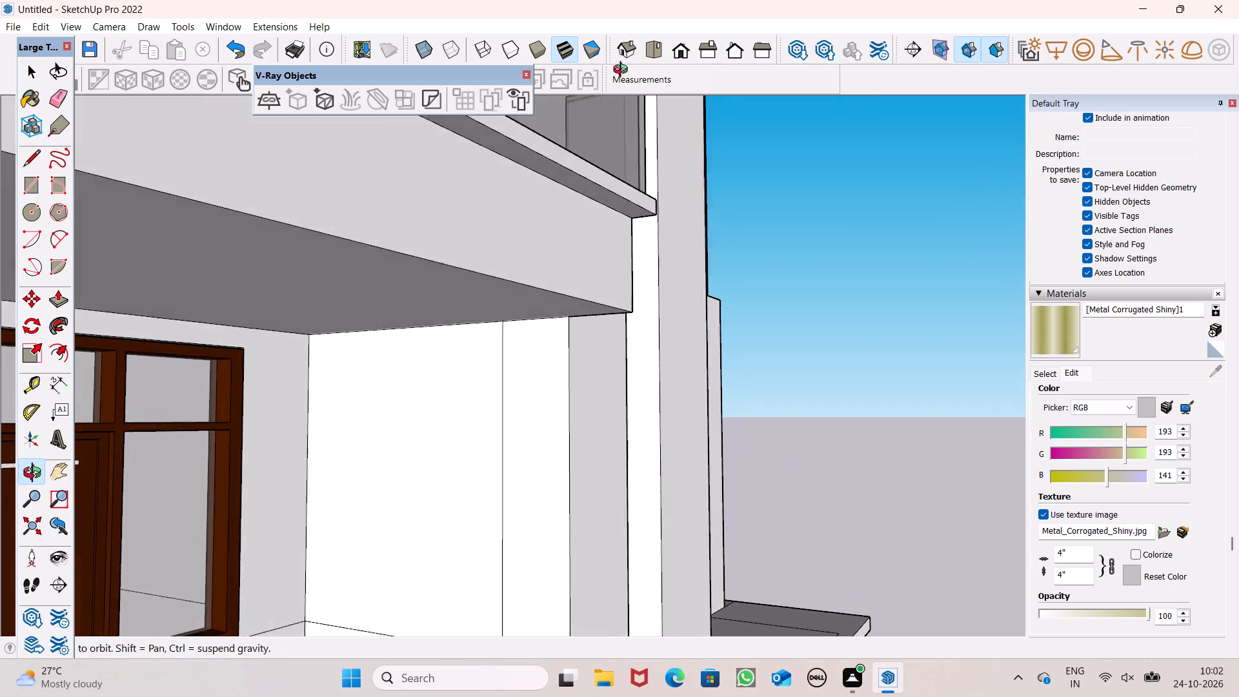
middle_drag(623, 71, 484, 248)
scroll(622, 213, down, 6)
key(space)
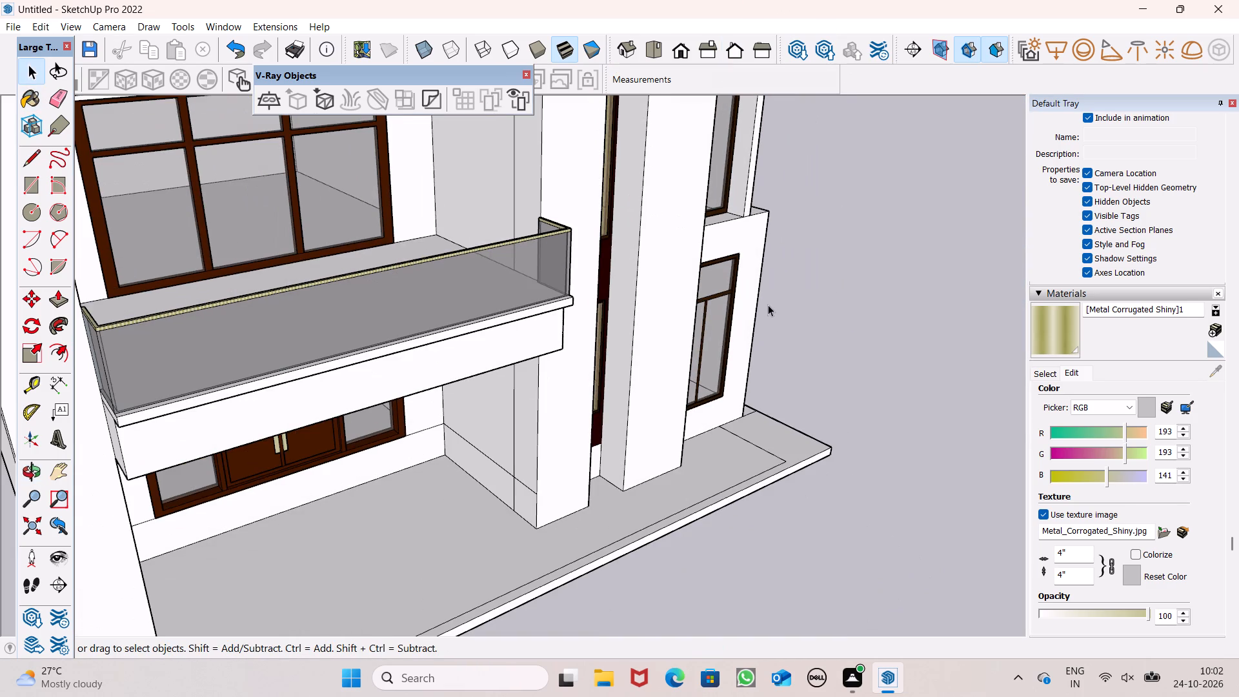
scroll(727, 294, down, 7)
scroll(781, 266, down, 6)
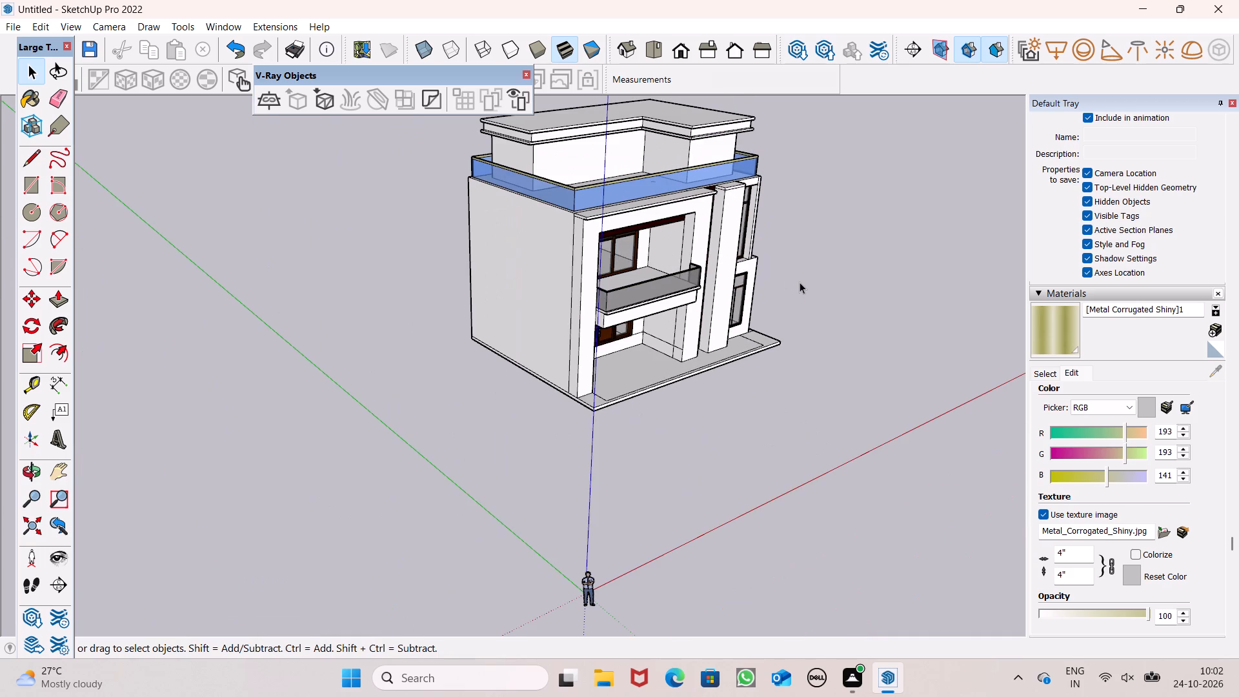
scroll(789, 277, down, 1)
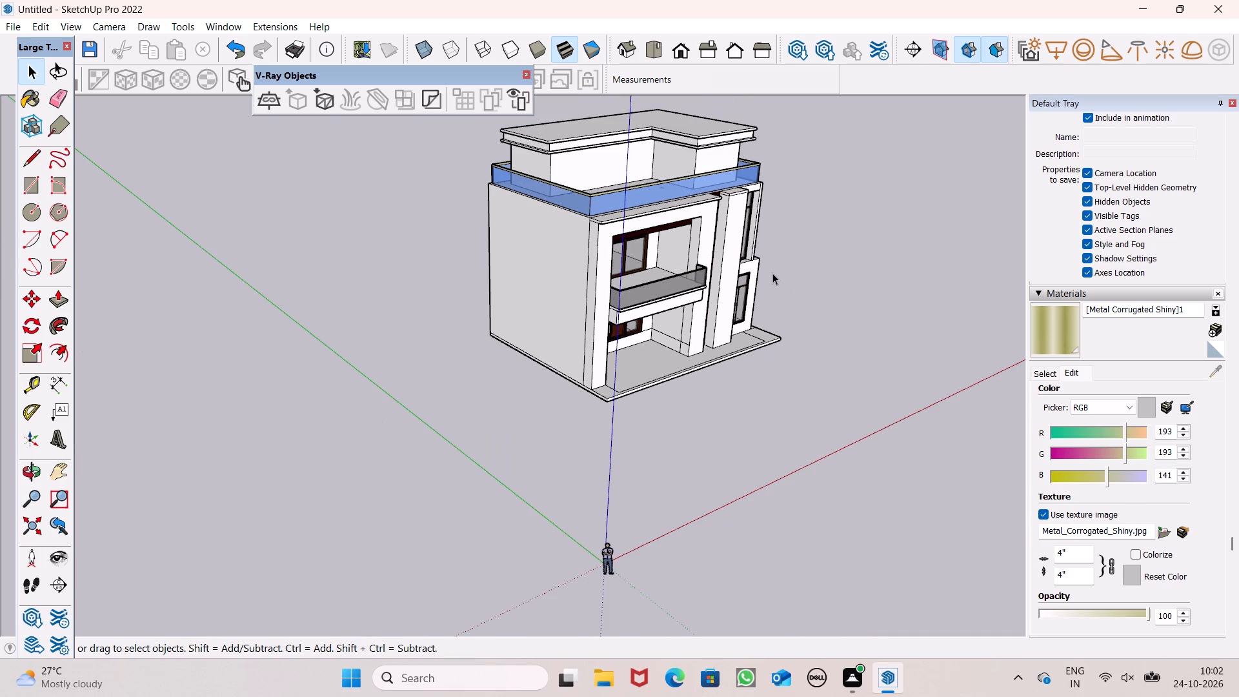
scroll(660, 281, down, 1)
middle_drag(706, 284, 616, 330)
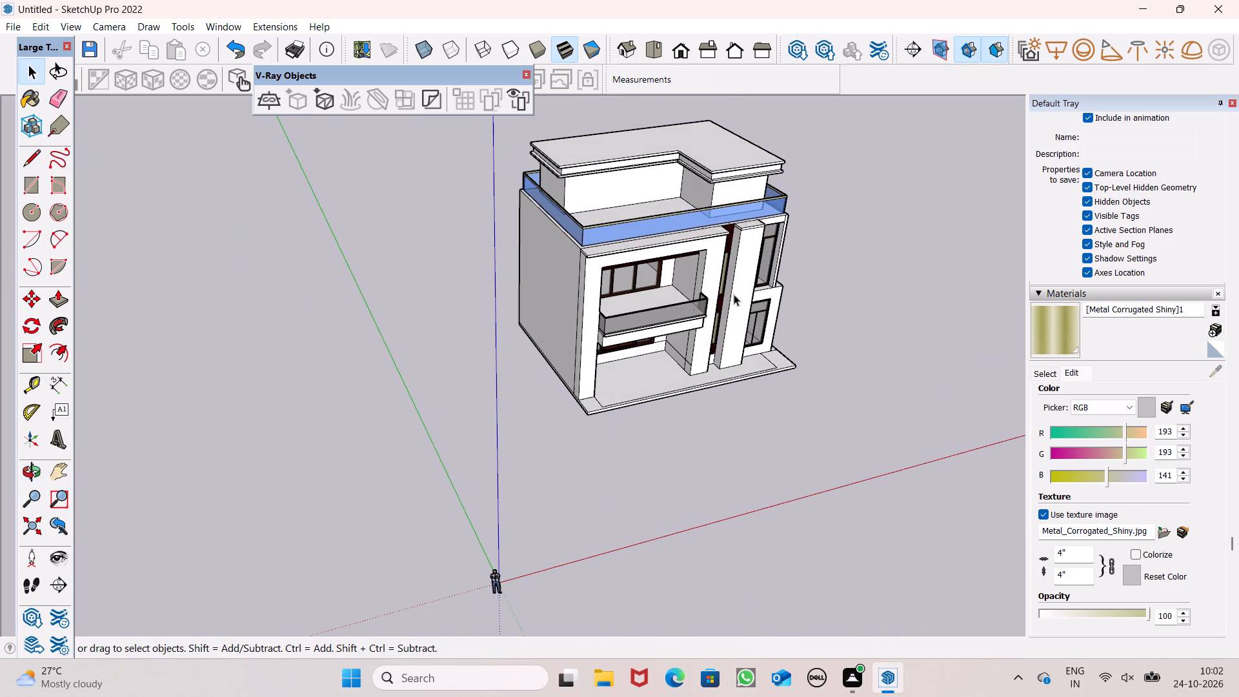
Paint the recessed band between the roof slabs with Color M08 on the set-back wing's front and the adjoining blank-wall side.
click(1054, 370)
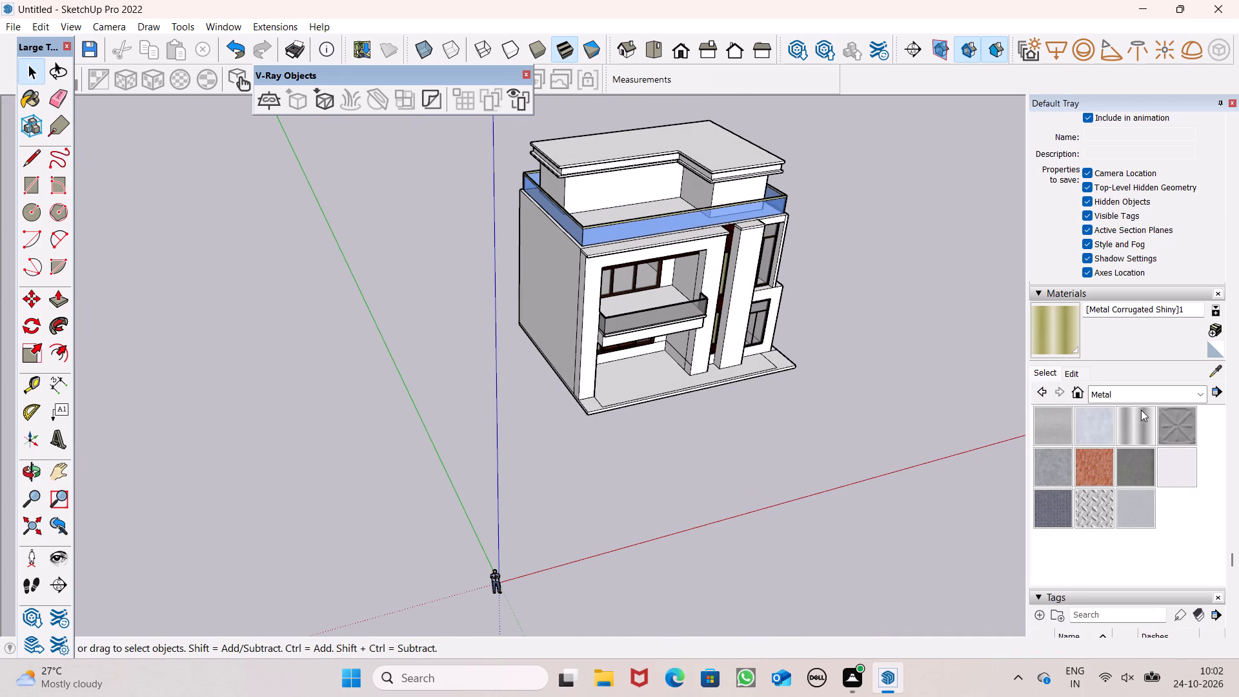
click(1148, 390)
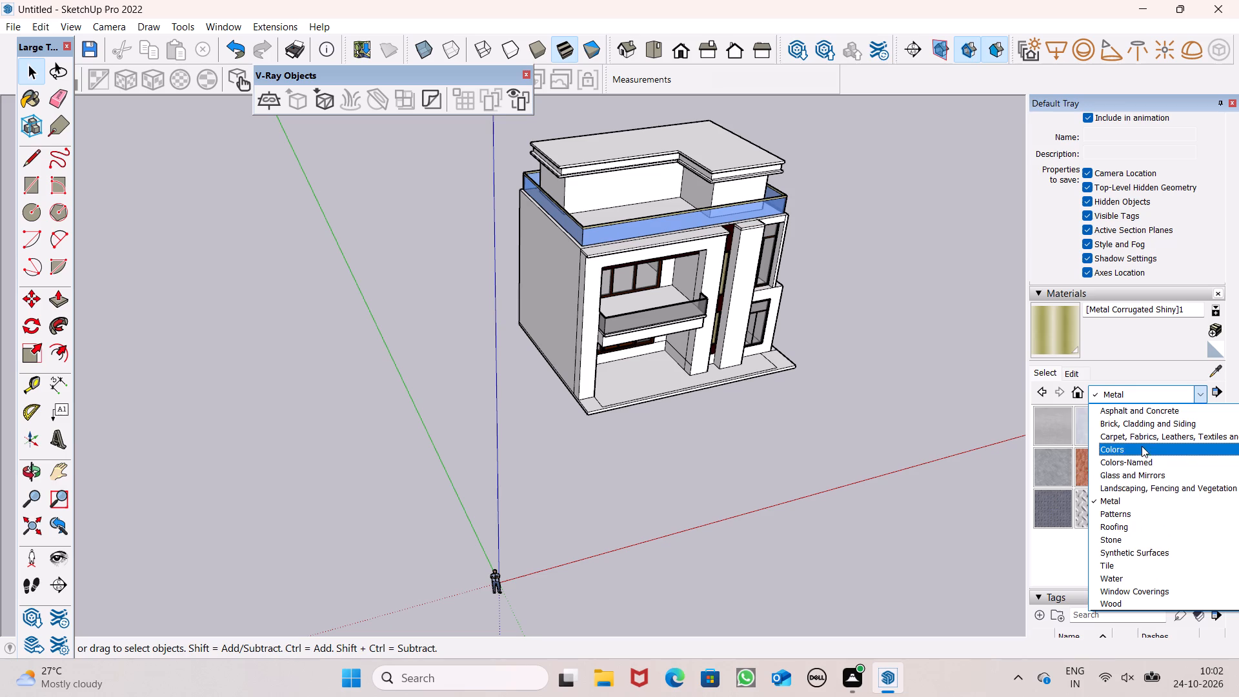
click(1142, 446)
scroll(1130, 474, down, 16)
click(1059, 294)
scroll(575, 137, up, 14)
scroll(573, 205, up, 6)
click(557, 239)
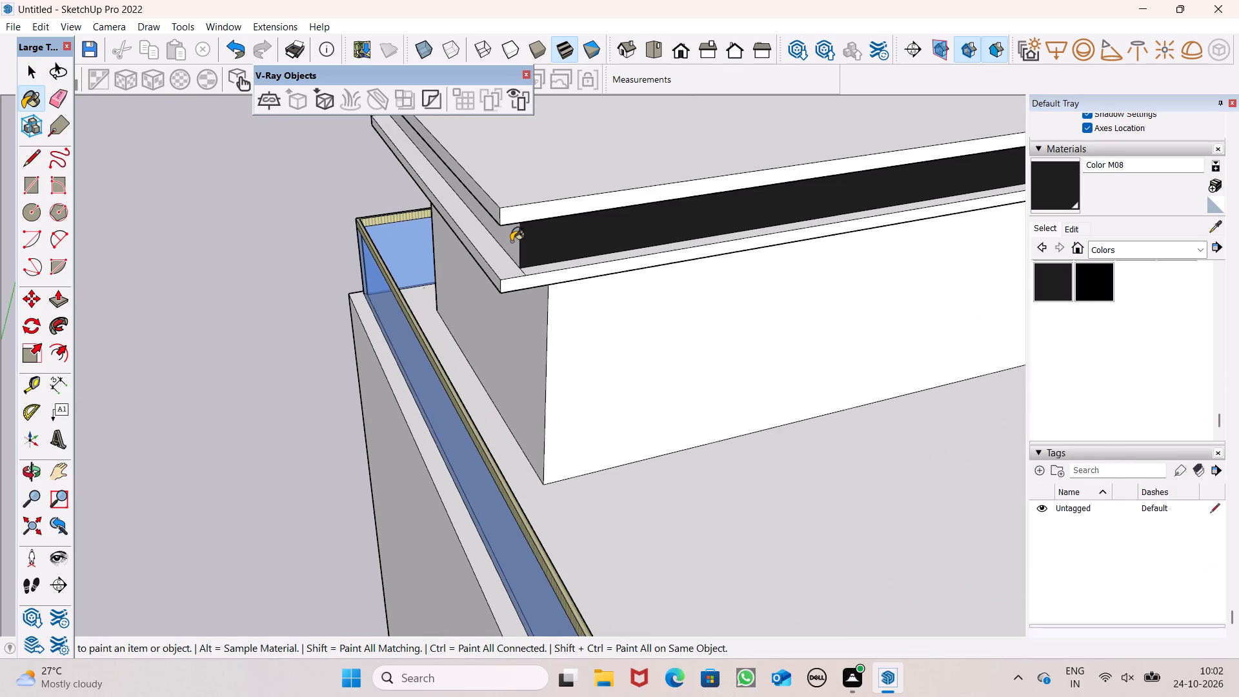
click(508, 243)
Paint the roof band's two front faces around the L-shaped inside corner and projecting wing with Color M08.
scroll(528, 213, down, 8)
scroll(478, 168, down, 8)
scroll(746, 270, up, 7)
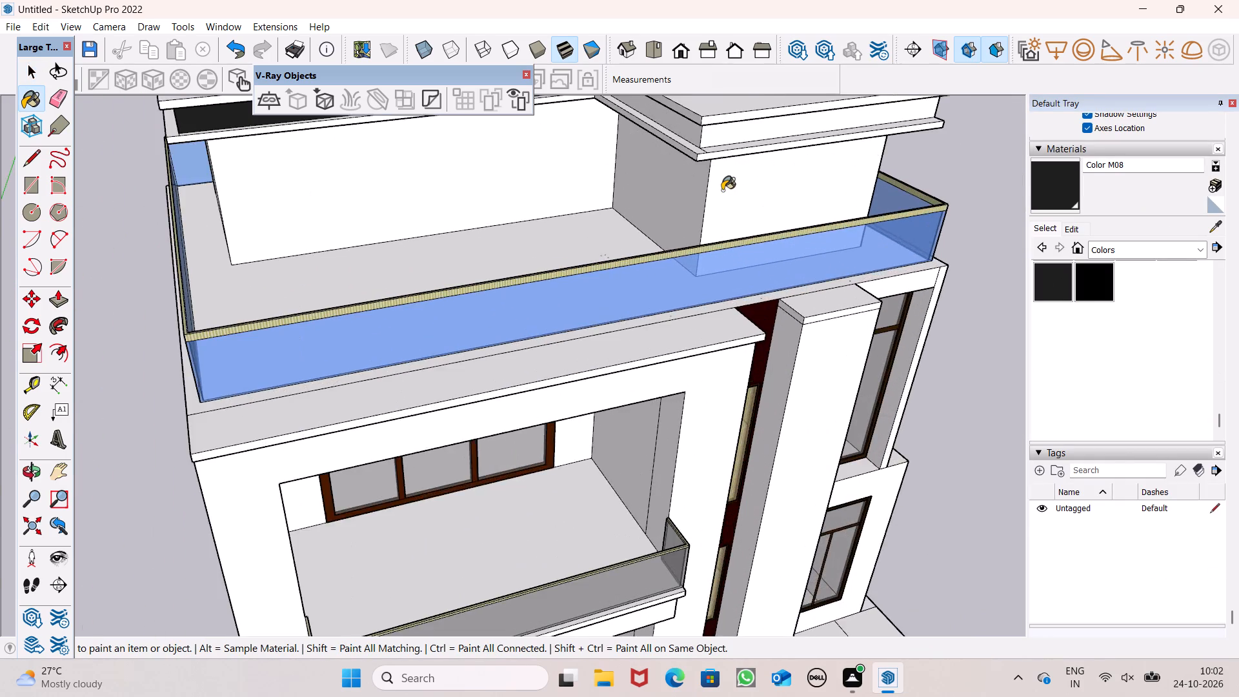
scroll(709, 176, up, 6)
click(688, 120)
click(743, 114)
Paint the roof band's face on the side beside the tall windows and its long rear face with Color M08.
scroll(525, 278, down, 11)
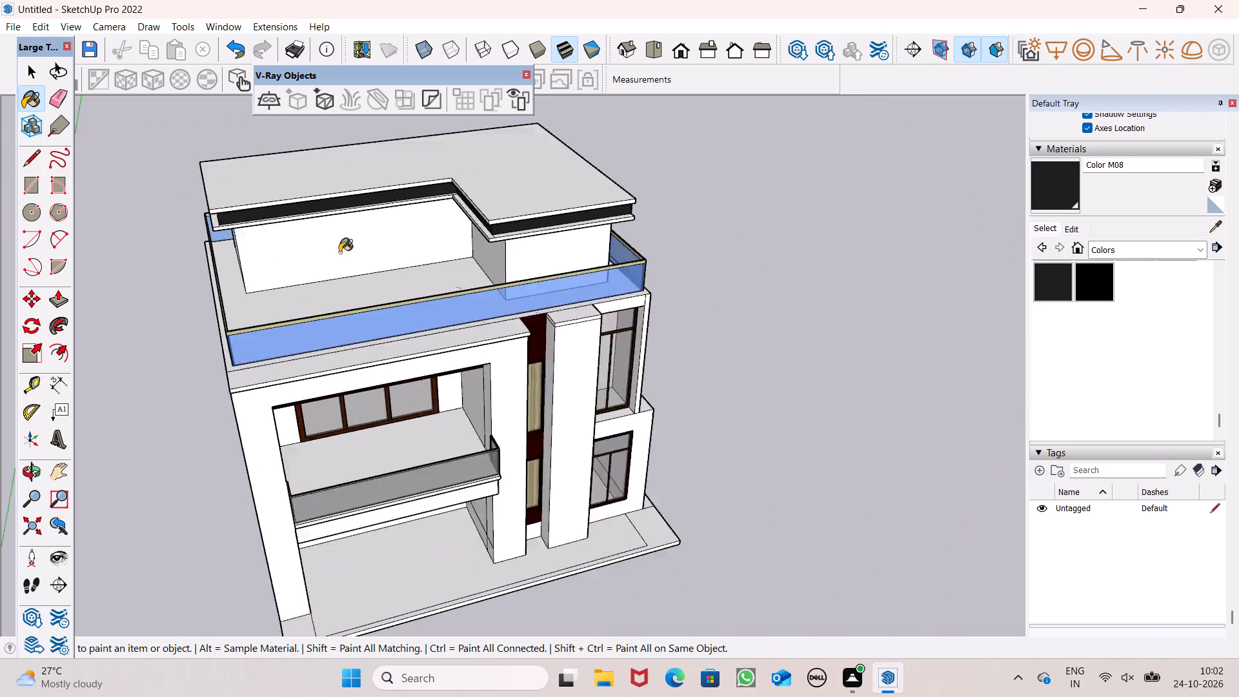
scroll(339, 252, down, 2)
middle_drag(445, 216, 0, 249)
scroll(0, 248, up, 1)
scroll(532, 292, up, 3)
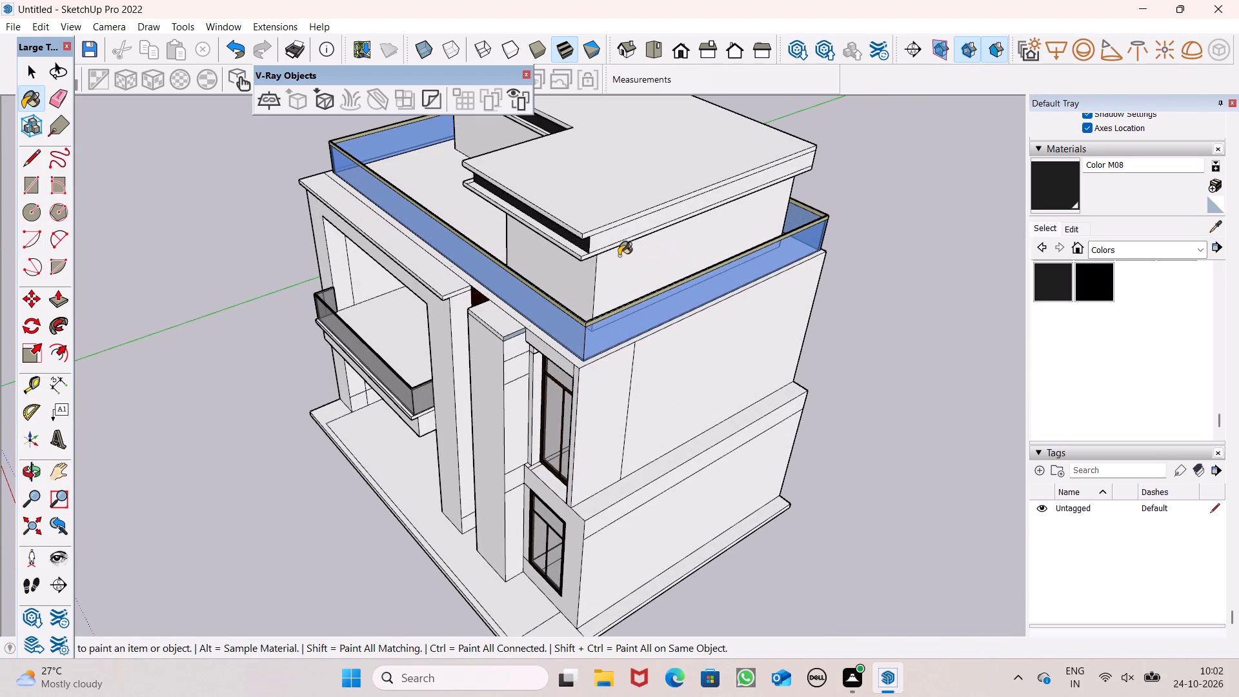
scroll(613, 241, up, 6)
click(601, 232)
scroll(548, 250, down, 6)
scroll(557, 294, up, 1)
middle_drag(558, 294, 0, 319)
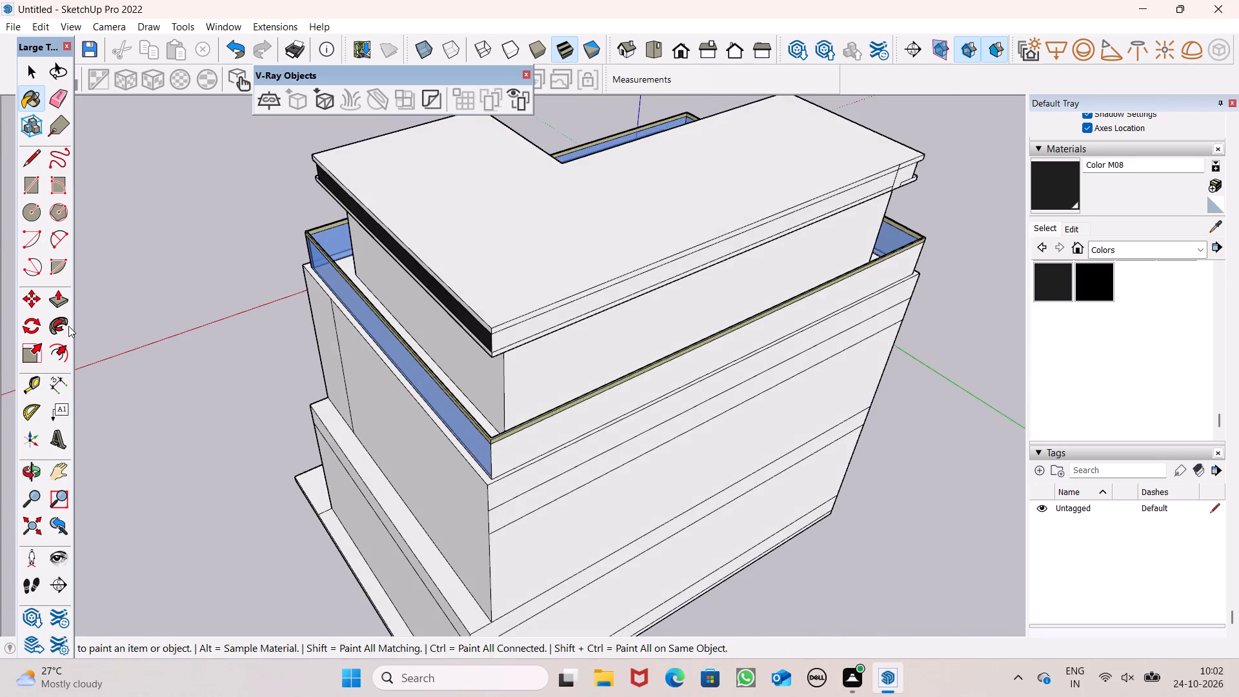
scroll(445, 293, up, 5)
click(559, 345)
Paint the remaining white piece of the roof band at the rear corner with Color M08.
scroll(444, 304, down, 6)
middle_drag(485, 321, 530, 276)
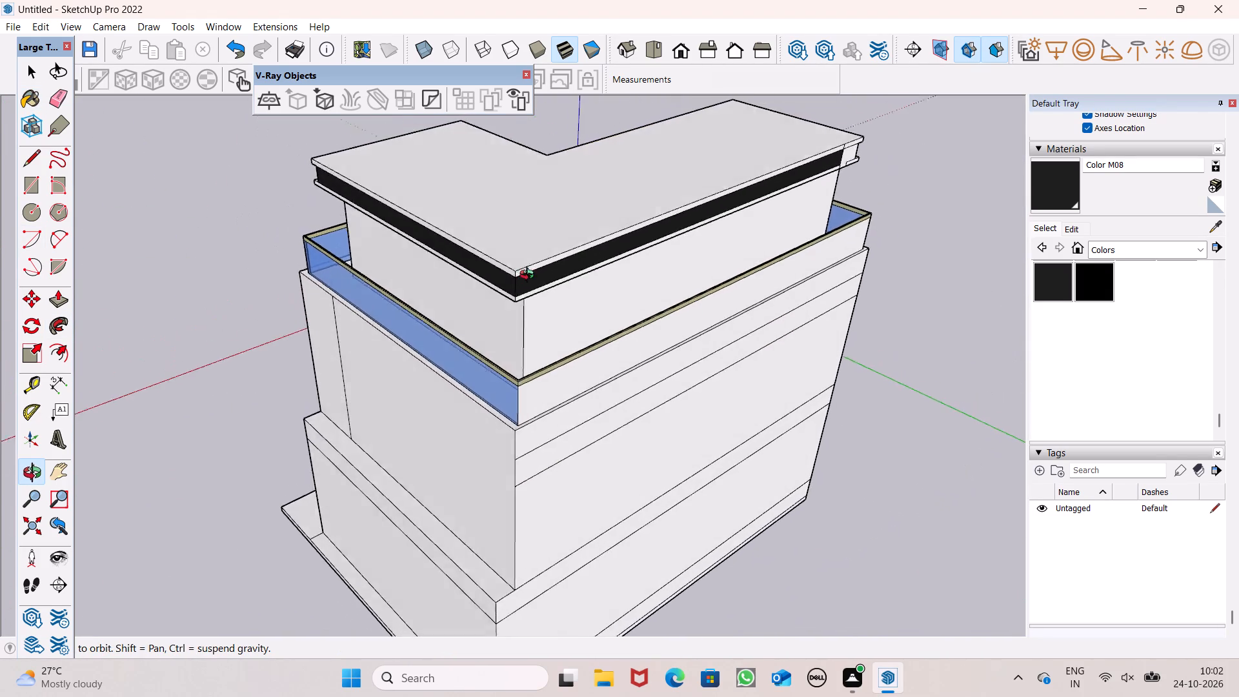
middle_drag(530, 276, 257, 288)
scroll(743, 323, up, 6)
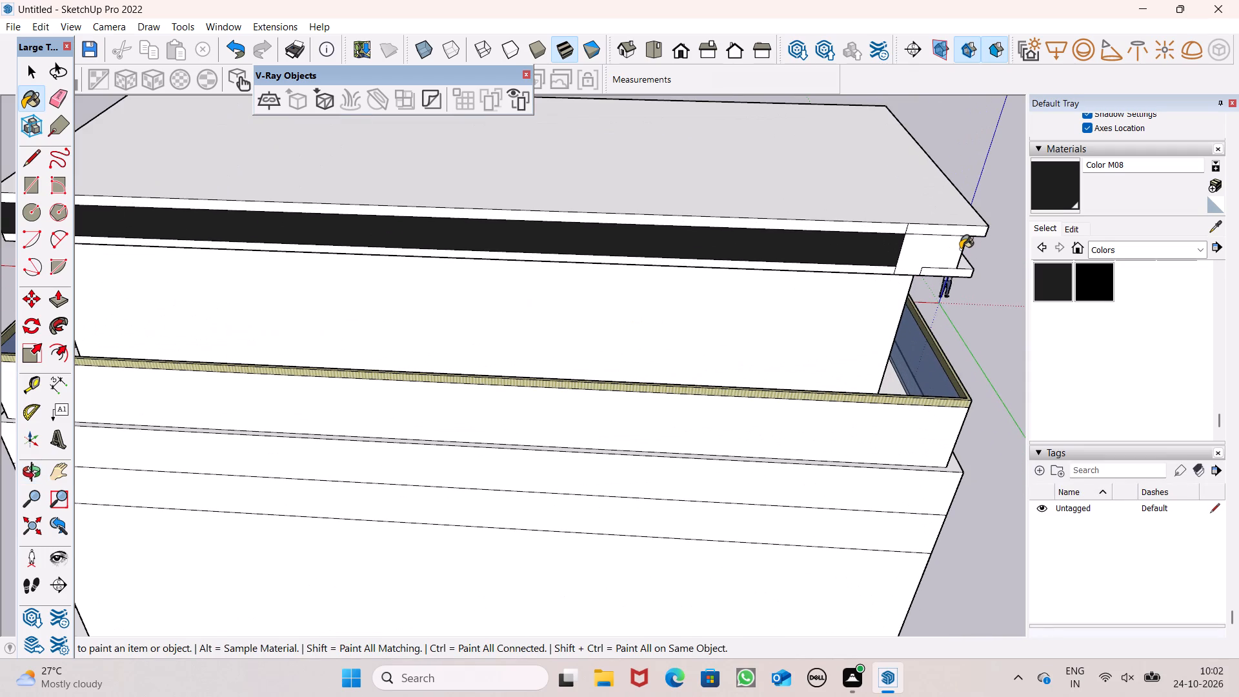
click(958, 249)
Draw a line about 1' 5 1/4" long at the rear corner, separating the black band from the lower slab's edge.
scroll(985, 271, up, 1)
middle_drag(985, 270, 768, 235)
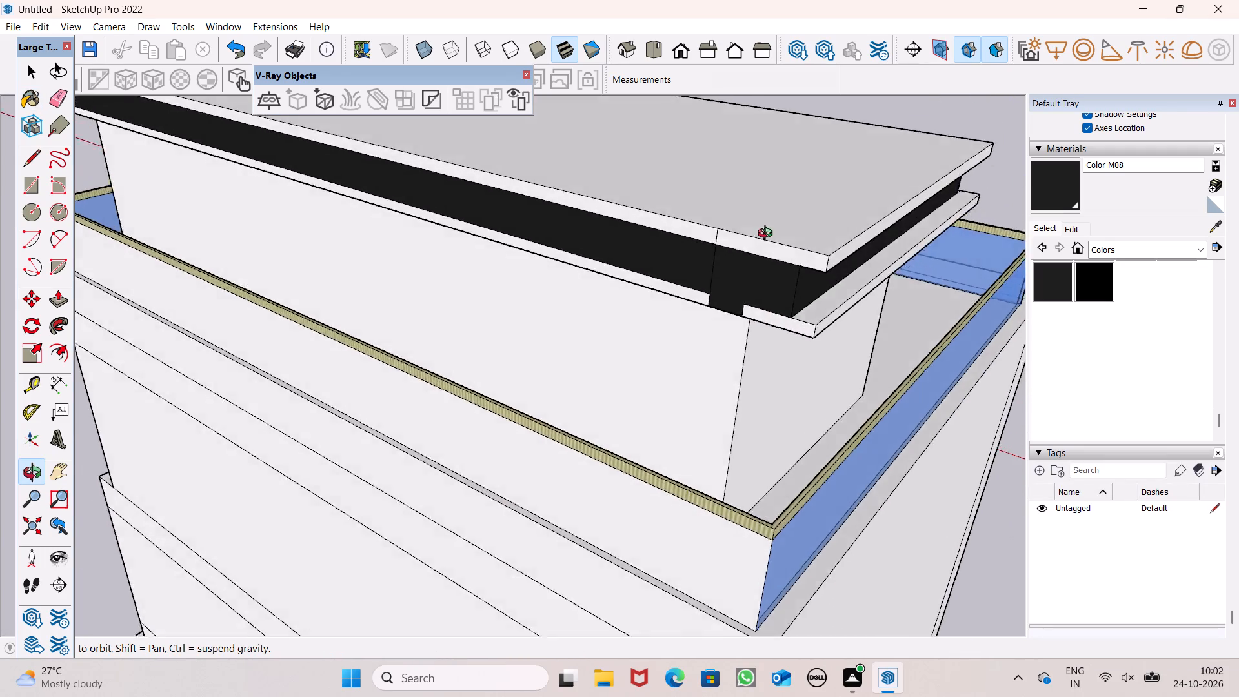
middle_drag(768, 235, 867, 219)
drag(36, 155, 119, 177)
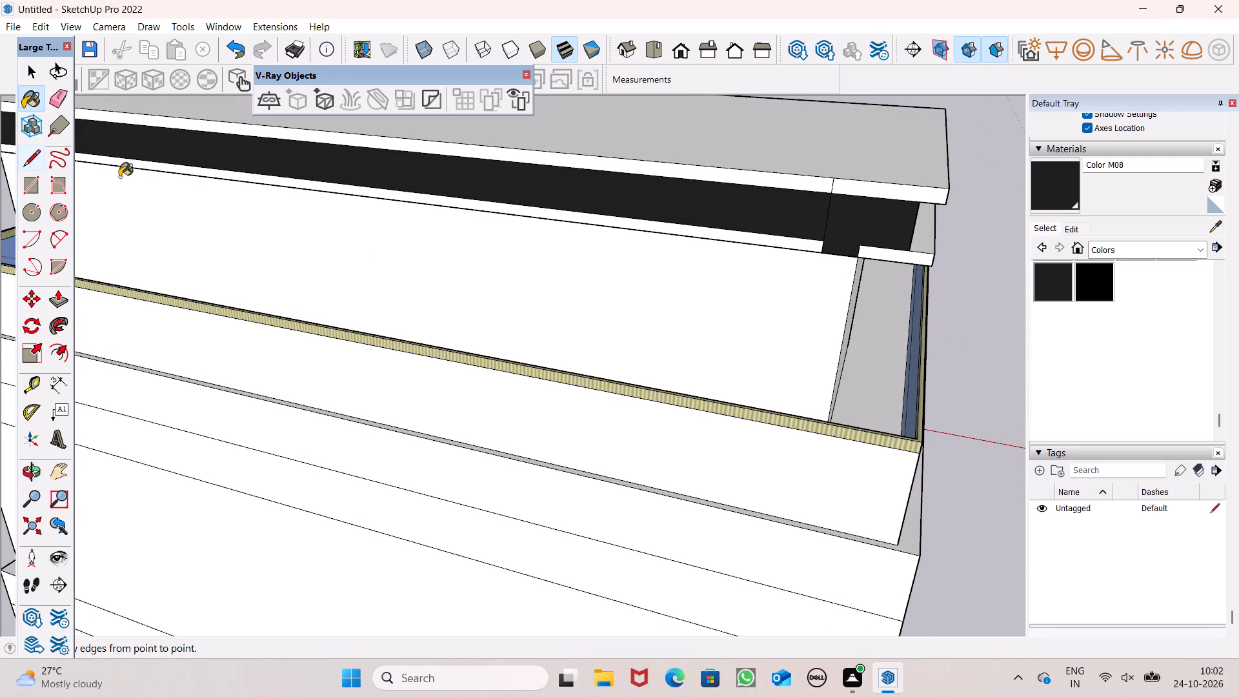
drag(119, 177, 72, 163)
scroll(832, 267, up, 6)
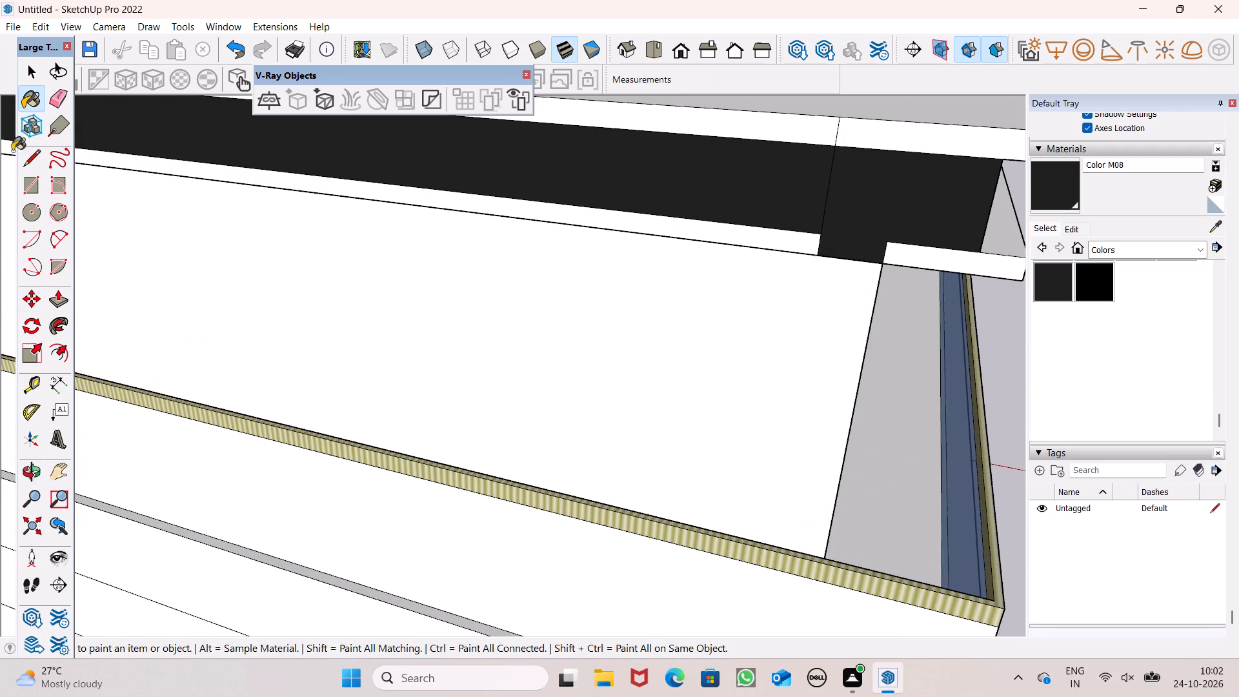
click(28, 152)
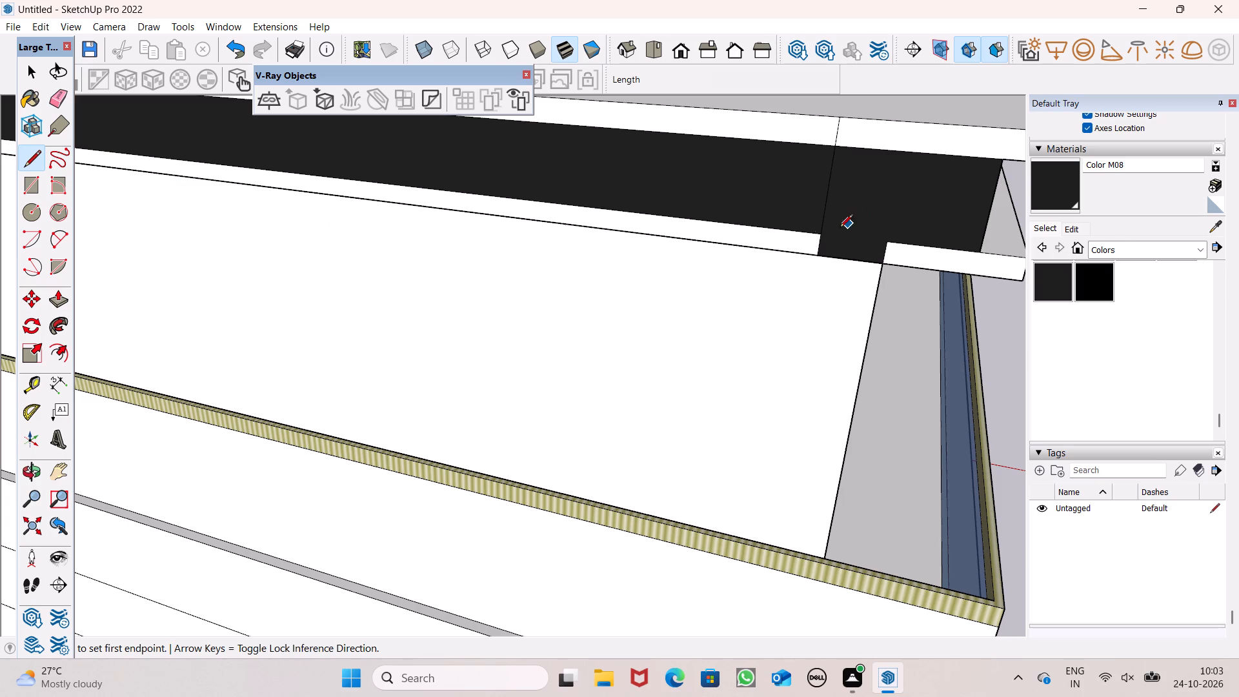
drag(814, 234, 834, 239)
click(898, 245)
Paint the separated piece of the lower slab's edge at the rear corner white with Color M00.
scroll(1133, 317, up, 2)
click(1058, 352)
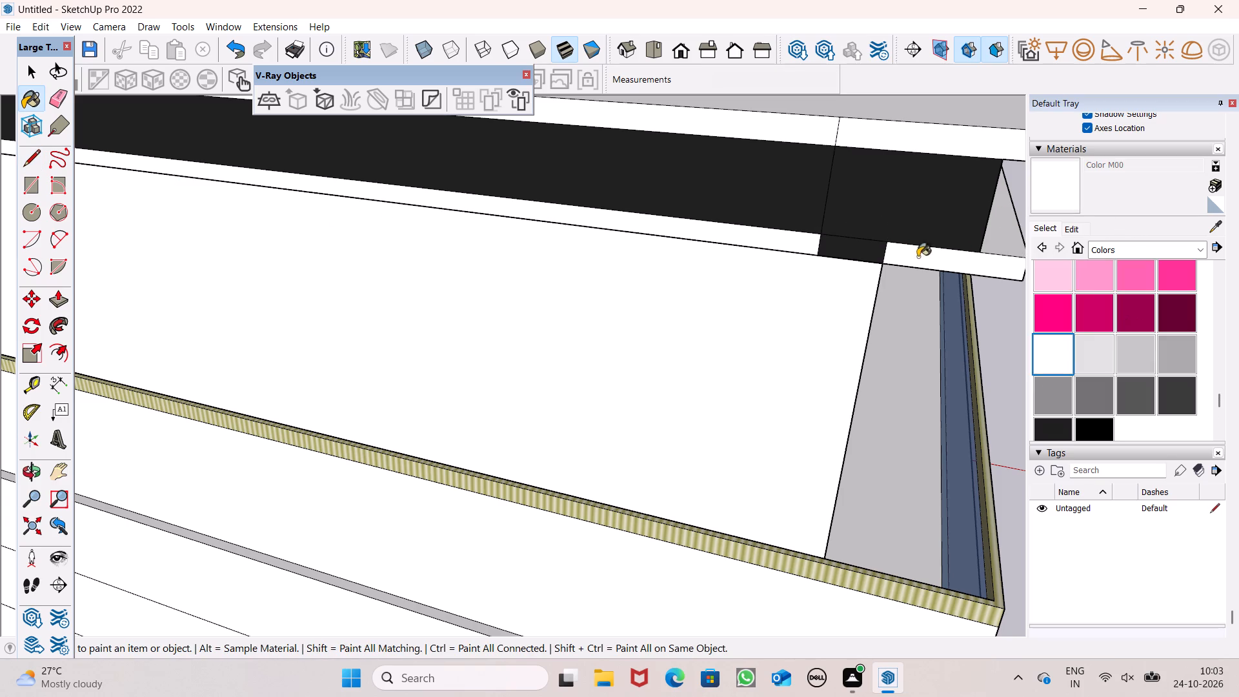
click(841, 247)
Erase the leftover seam lines across the upper slab edge, black band and lower slab edge at the rear corner.
scroll(773, 339, down, 3)
scroll(838, 324, up, 2)
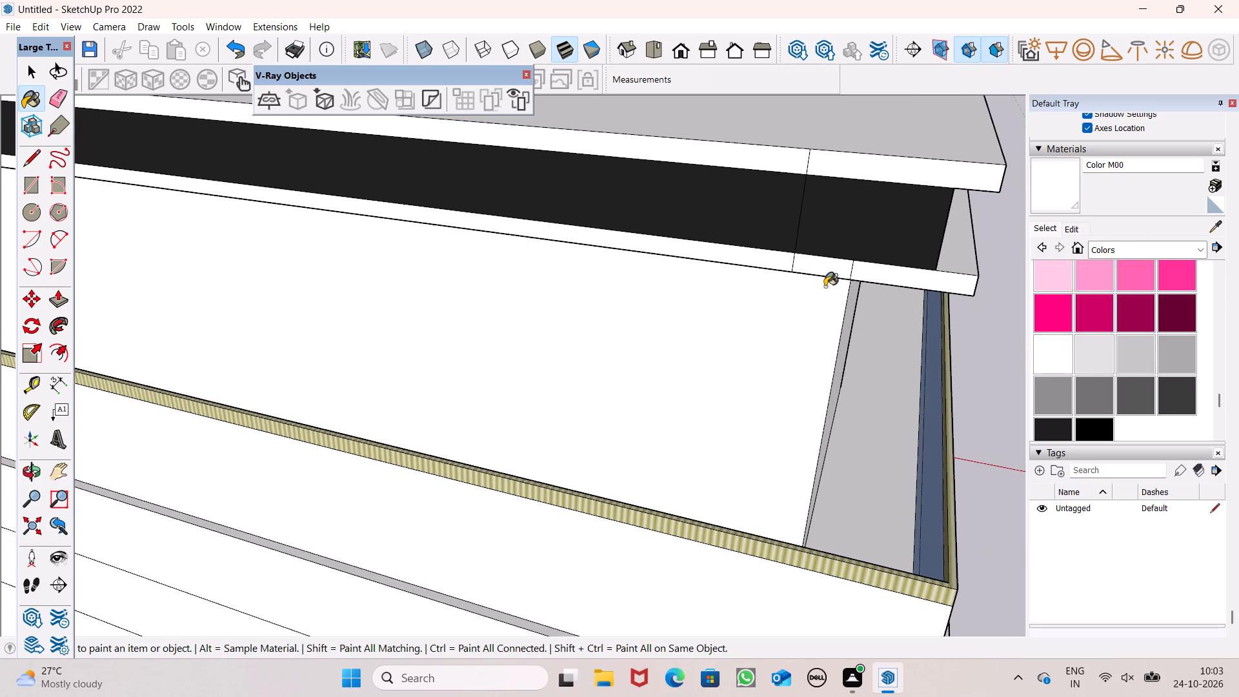
click(60, 104)
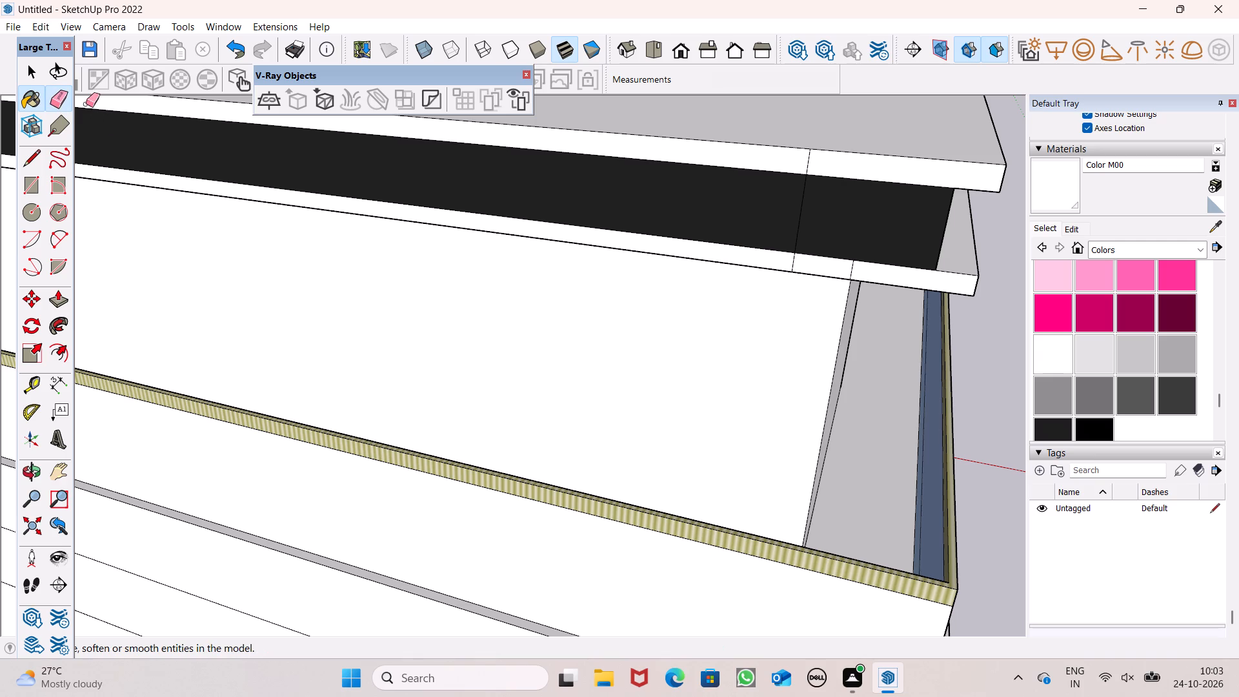
drag(787, 225, 803, 227)
drag(814, 163, 807, 164)
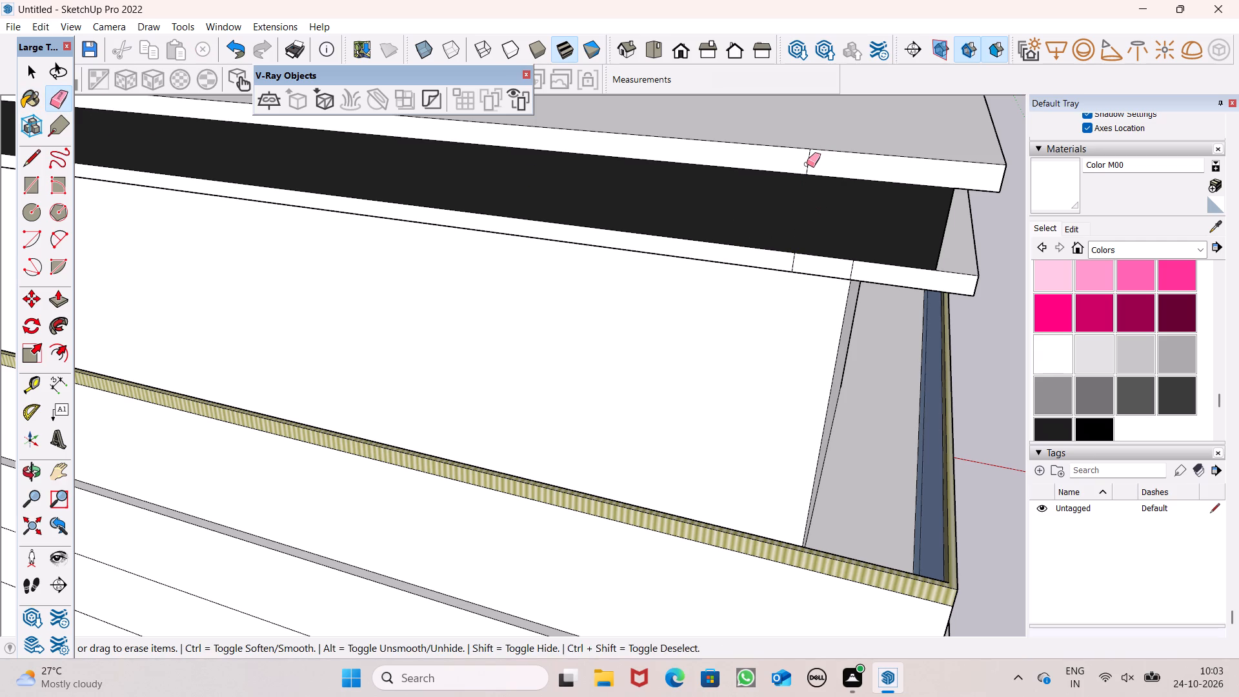
drag(807, 164, 806, 164)
click(806, 164)
scroll(797, 272, up, 5)
drag(771, 258, 855, 261)
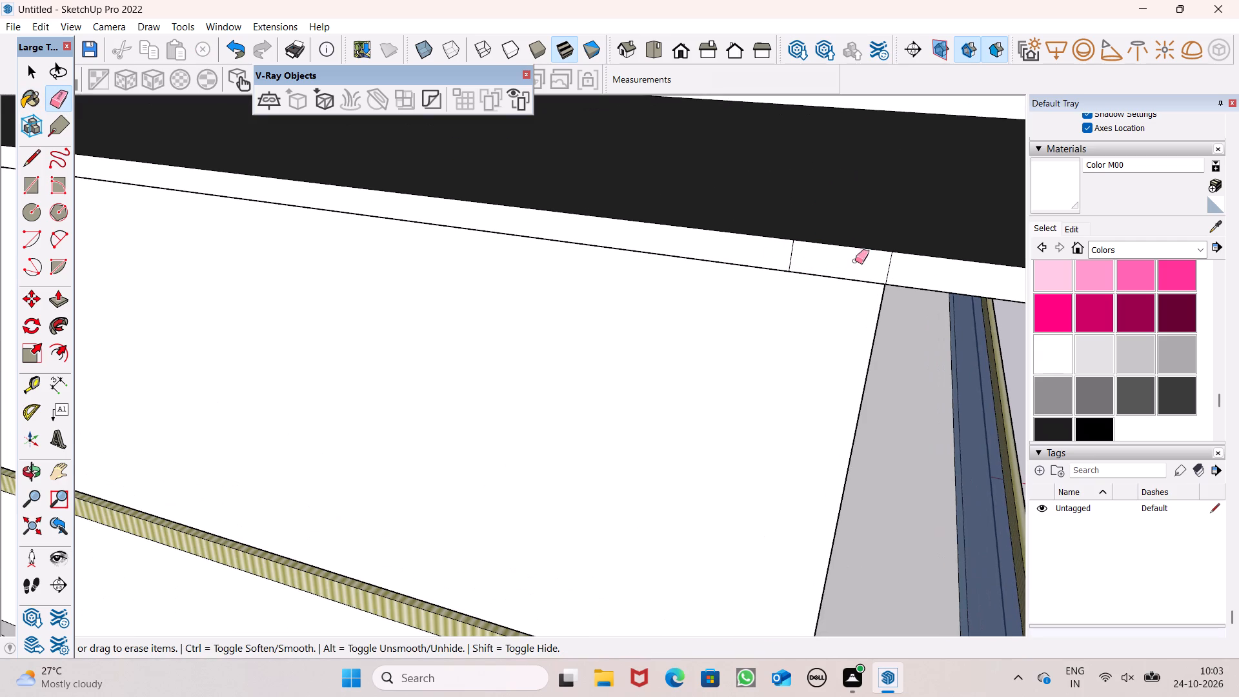
drag(855, 261, 897, 267)
drag(839, 256, 759, 252)
scroll(829, 281, down, 1)
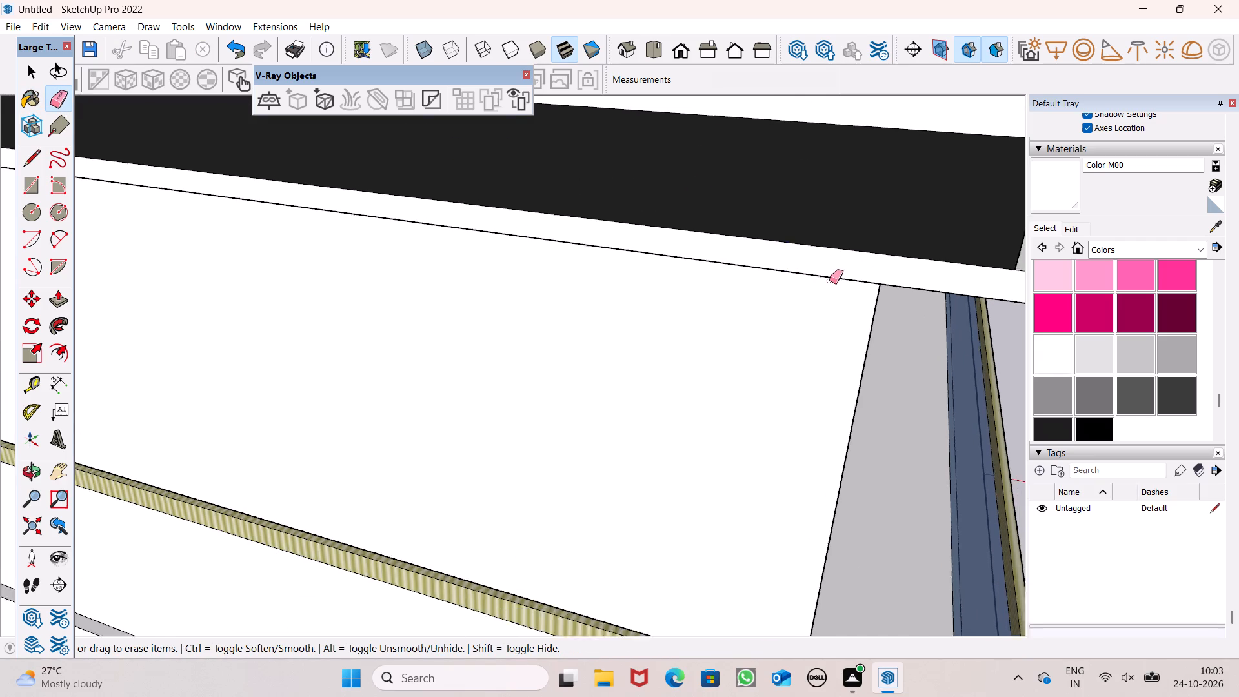
scroll(829, 281, down, 3)
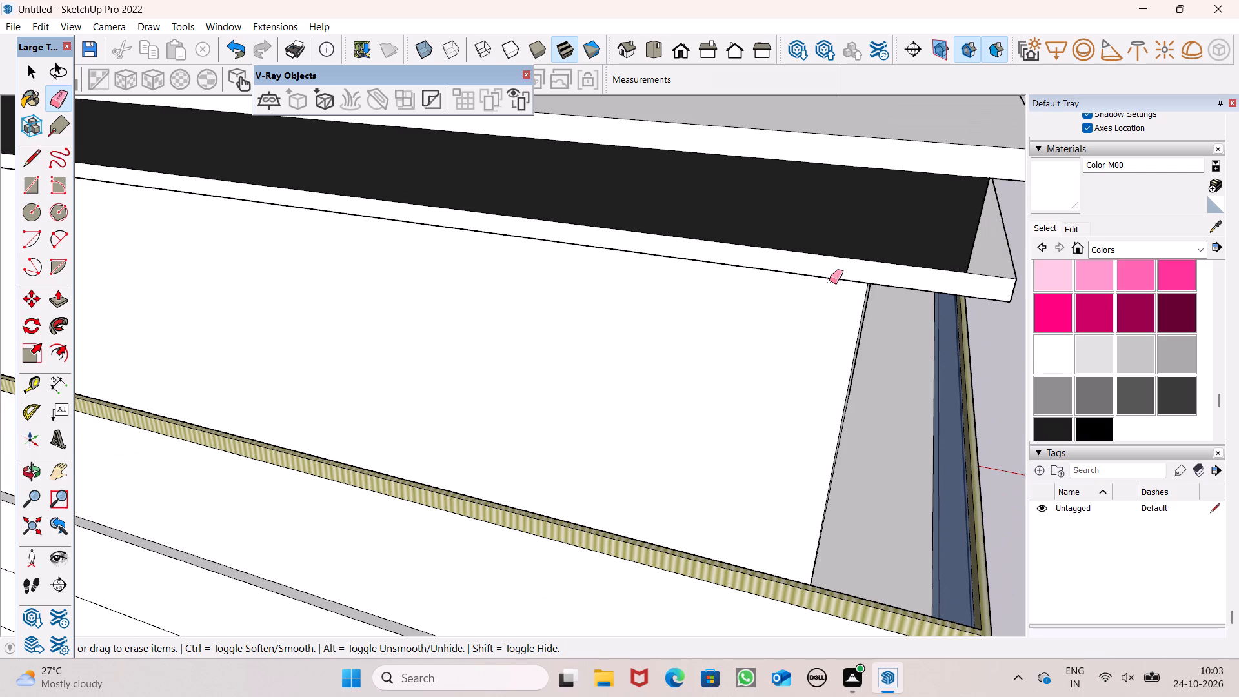
scroll(819, 212, down, 7)
key(space)
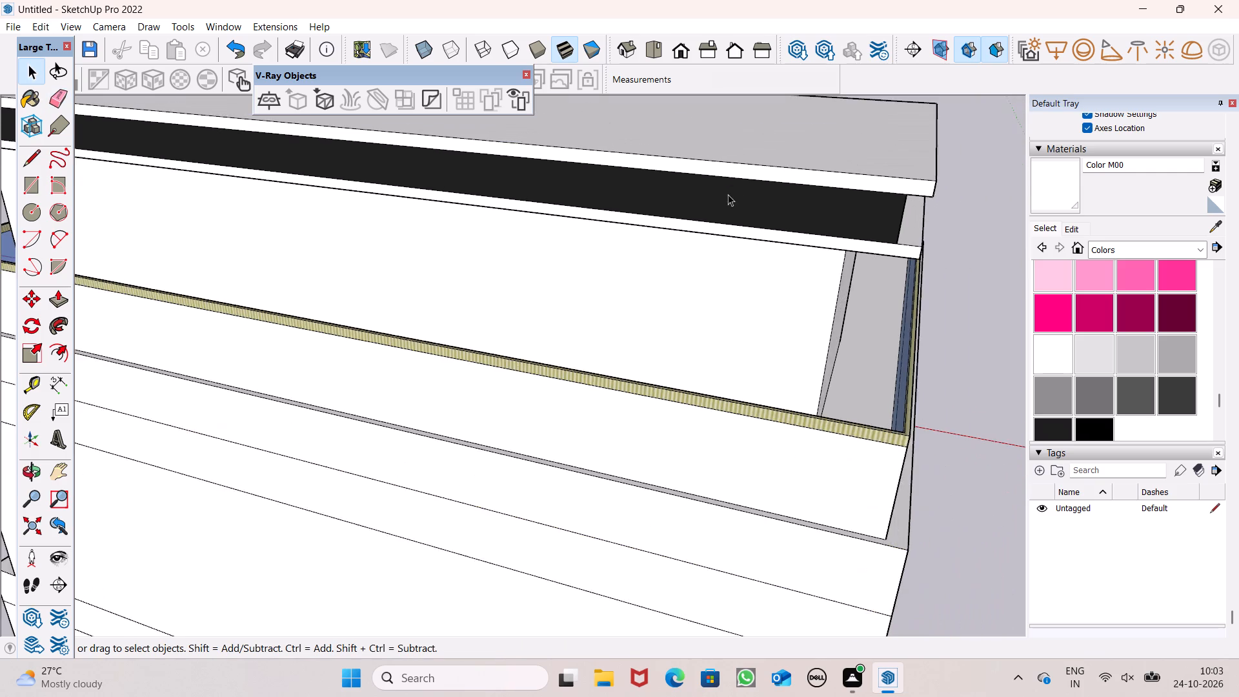
Erase the stray line on the lower slab's ledge at the set-back wing's front corner, on the blank-wall side.
scroll(729, 196, down, 6)
middle_drag(775, 250, 327, 230)
scroll(327, 230, up, 1)
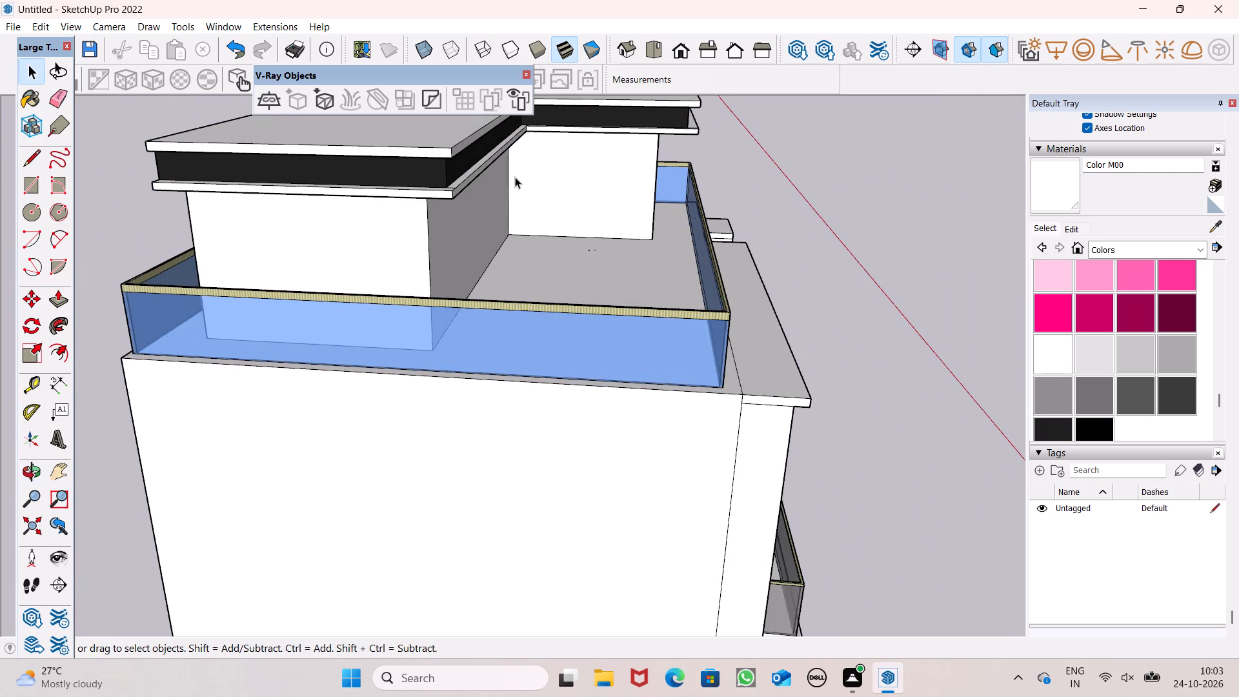
middle_drag(506, 201, 478, 289)
scroll(431, 310, up, 7)
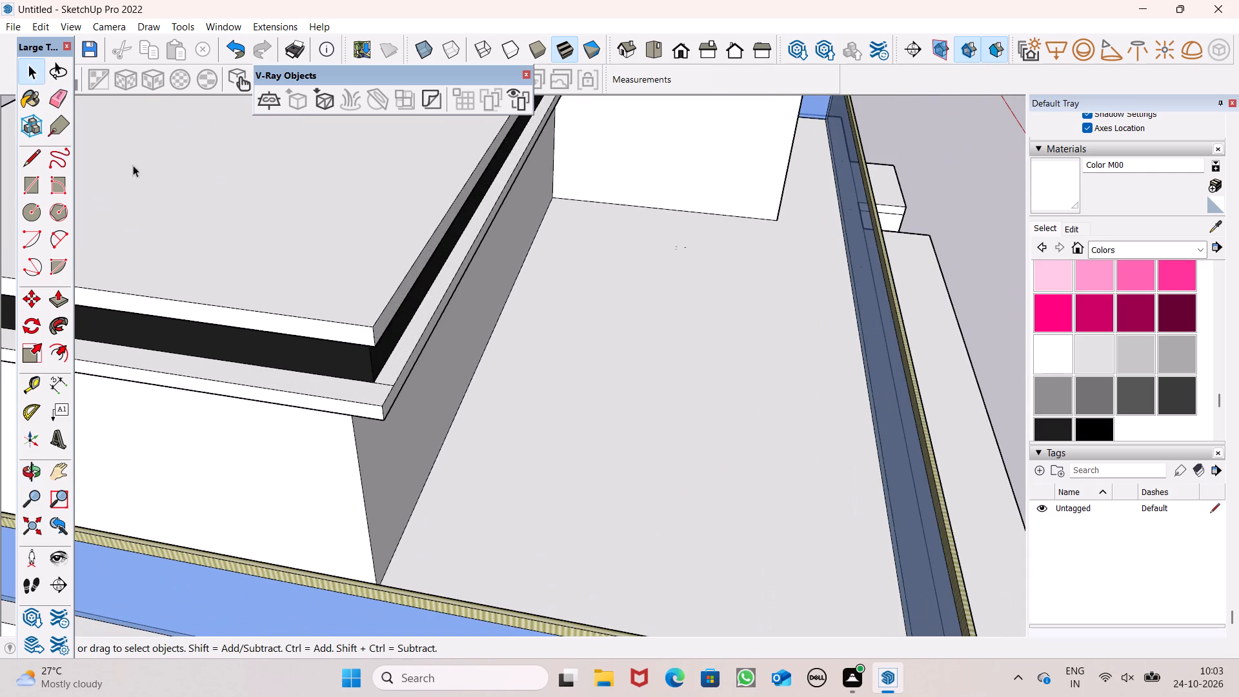
click(65, 96)
scroll(312, 306, up, 5)
drag(418, 417, 418, 421)
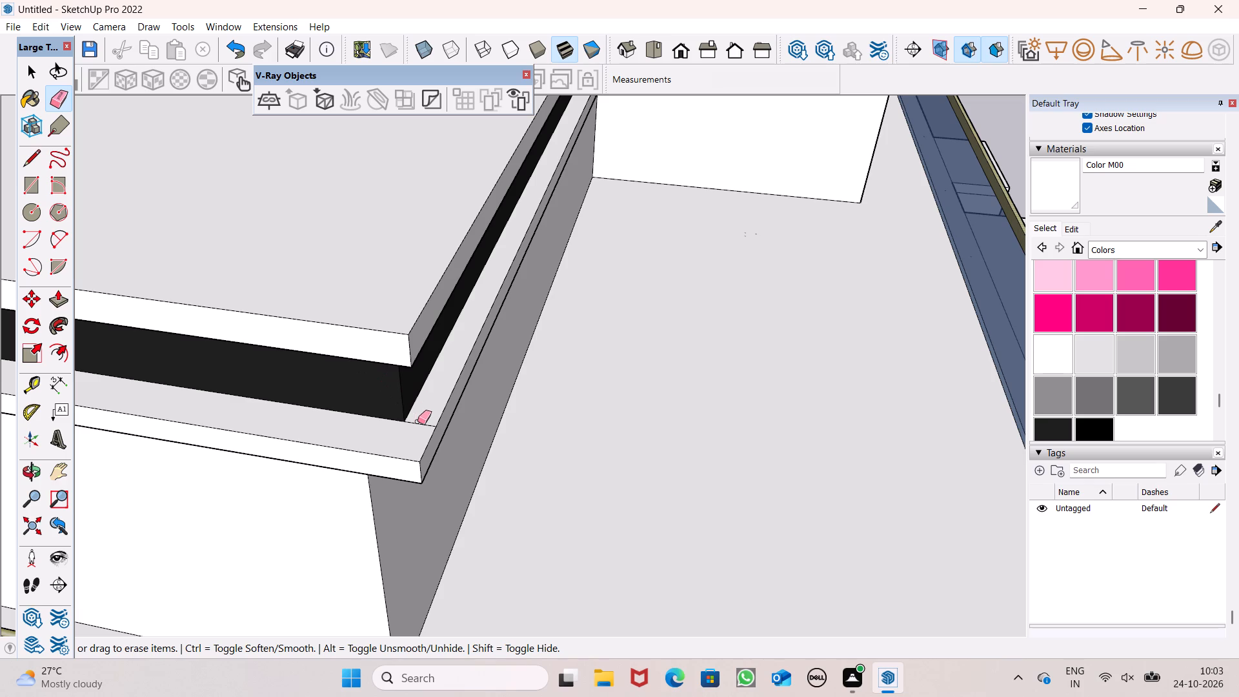
drag(418, 421, 417, 425)
Erase the stray line on the lower slab's ledge at the projecting wing's front corner.
scroll(431, 284, down, 13)
middle_drag(432, 350, 421, 197)
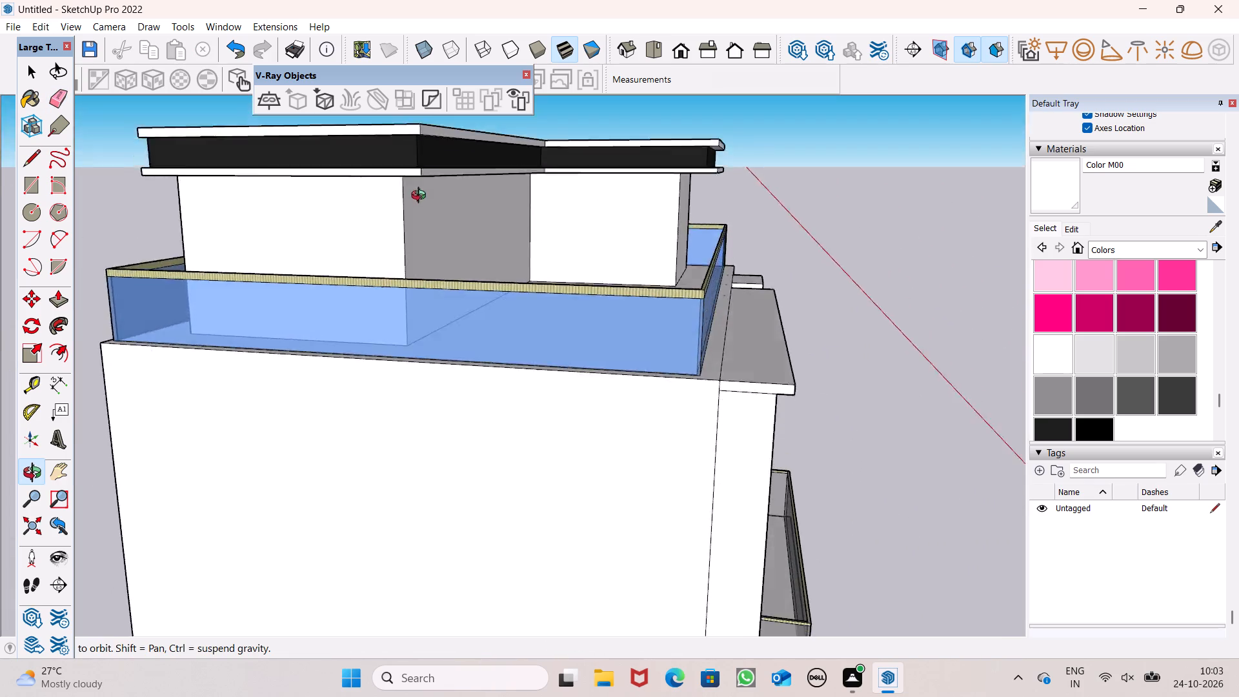
middle_drag(421, 197, 443, 166)
scroll(550, 296, down, 7)
scroll(540, 171, up, 7)
middle_drag(477, 212, 490, 165)
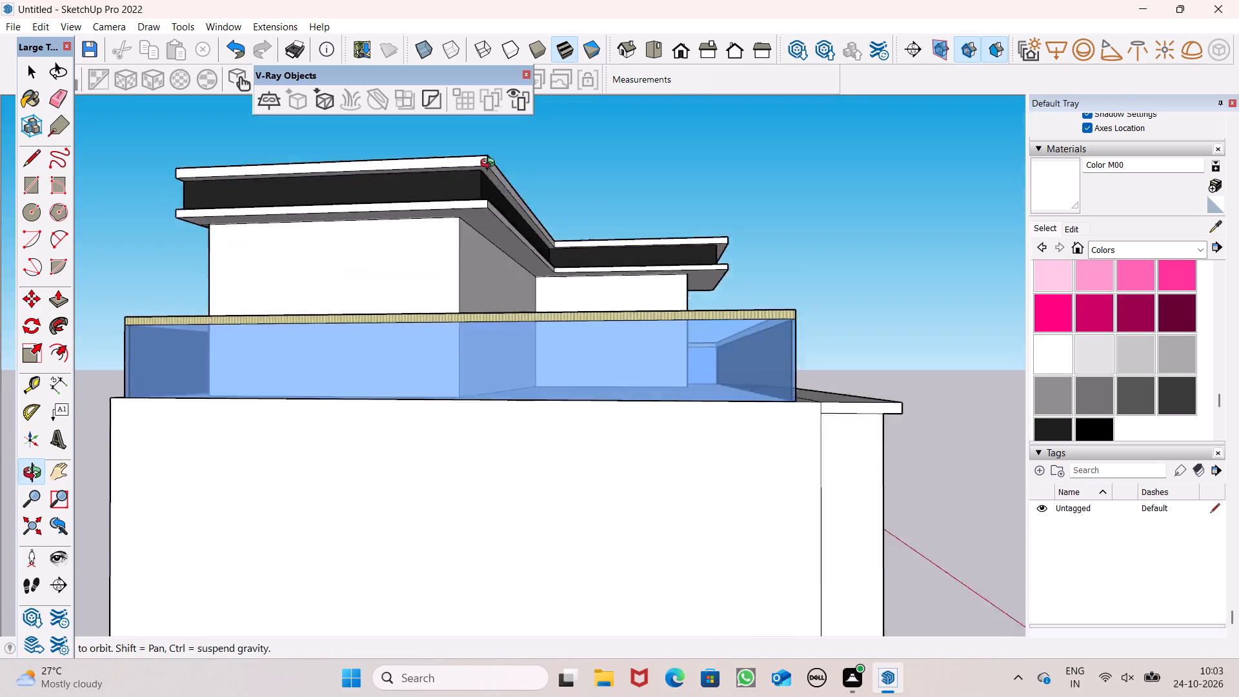
middle_drag(490, 165, 508, 138)
scroll(562, 241, down, 6)
middle_drag(583, 248, 514, 382)
scroll(665, 249, up, 4)
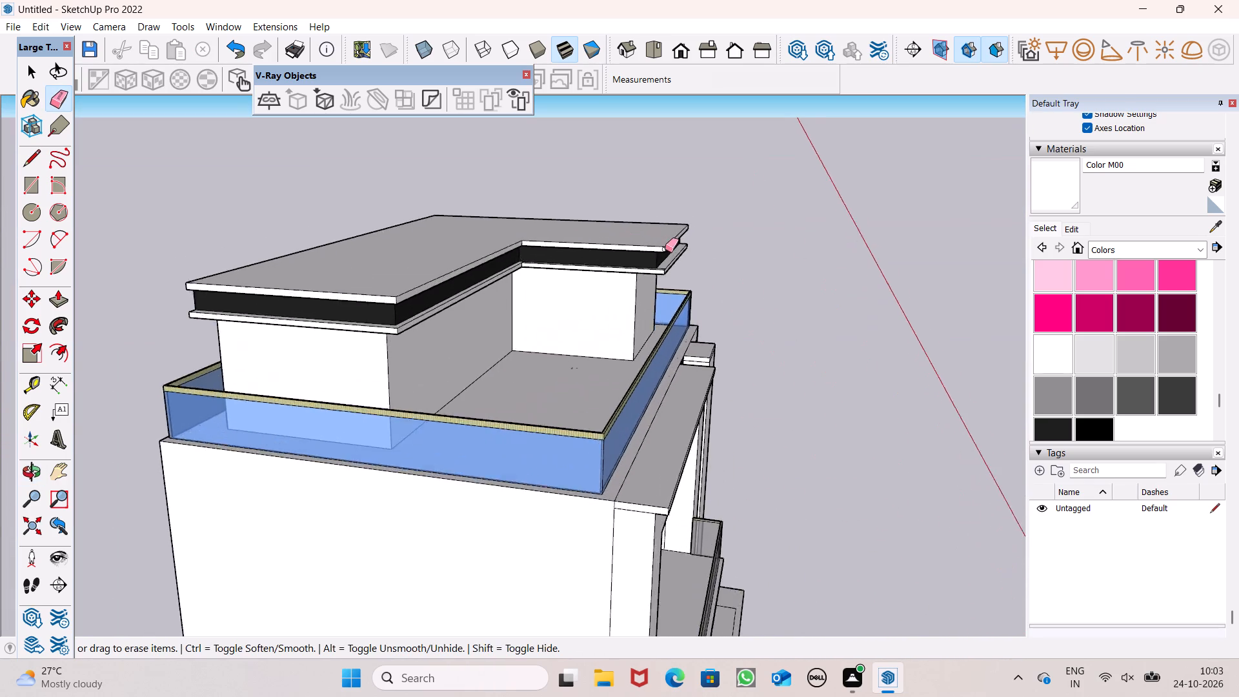
scroll(665, 249, up, 12)
scroll(651, 300, up, 6)
drag(650, 311, 644, 332)
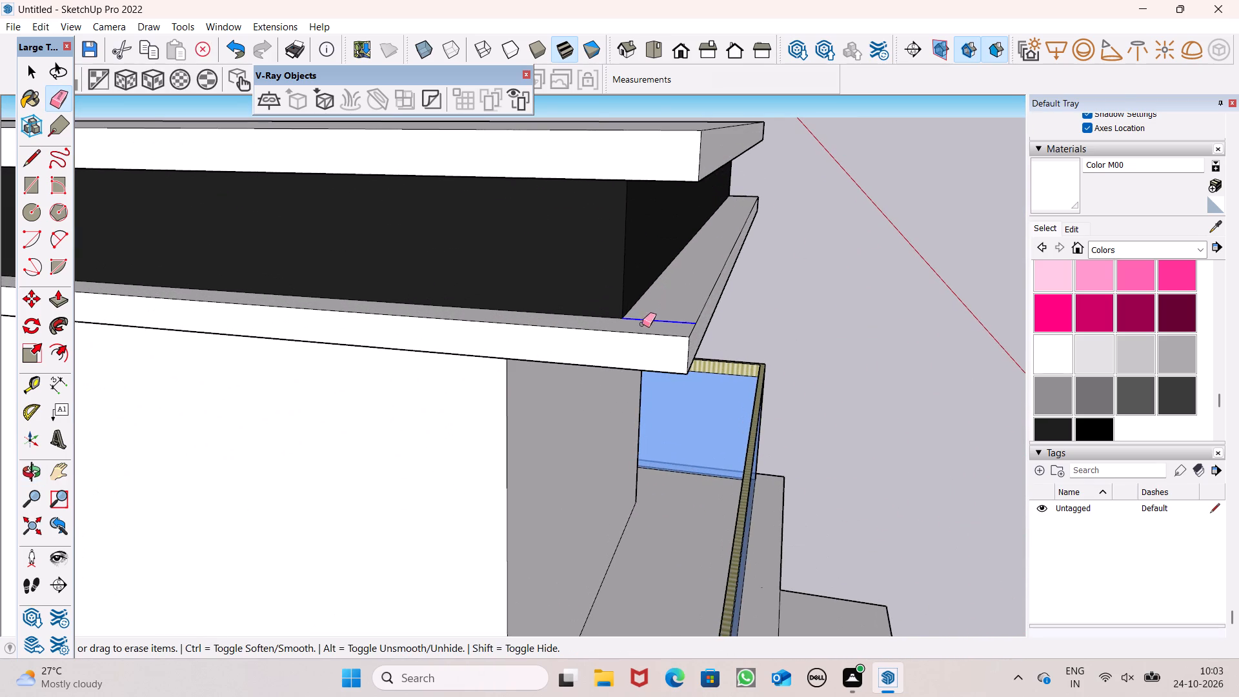
Leave the Eraser and examine the cleaned-up roof slabs and black band from below and from the blank-wall side.
scroll(645, 319, down, 6)
middle_drag(643, 328, 644, 202)
scroll(578, 295, up, 1)
scroll(563, 330, down, 1)
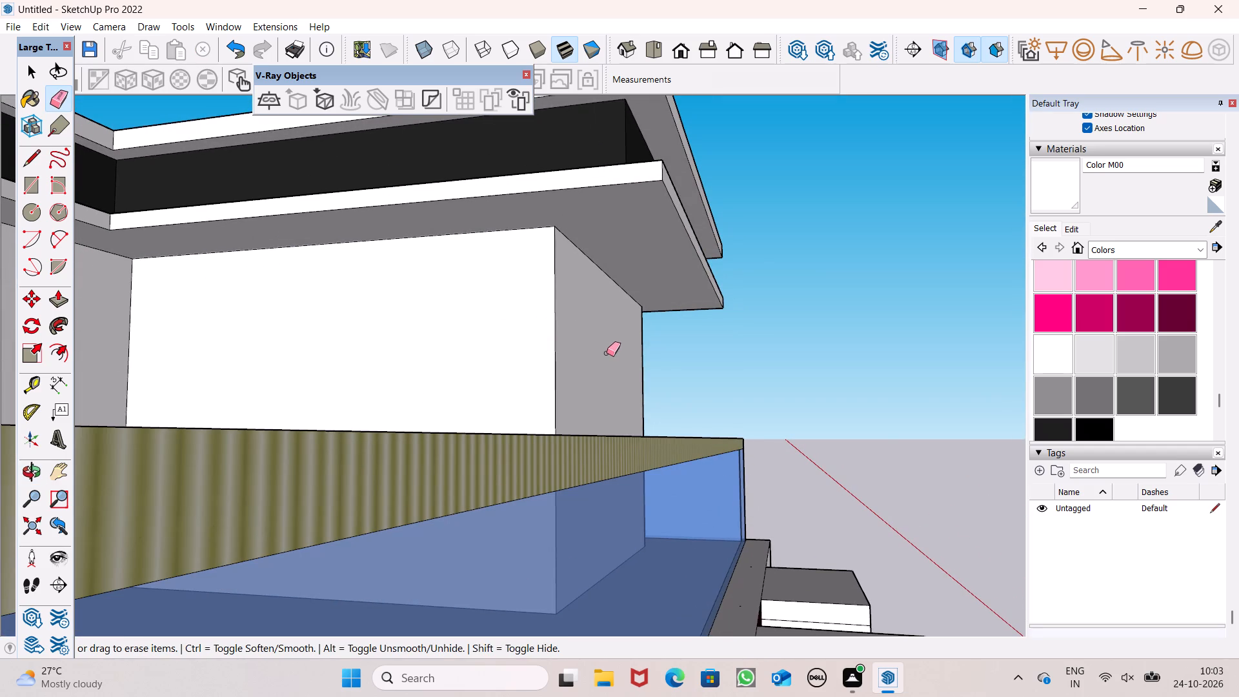
scroll(609, 351, down, 8)
scroll(656, 341, up, 1)
middle_drag(656, 342, 572, 356)
scroll(591, 295, down, 3)
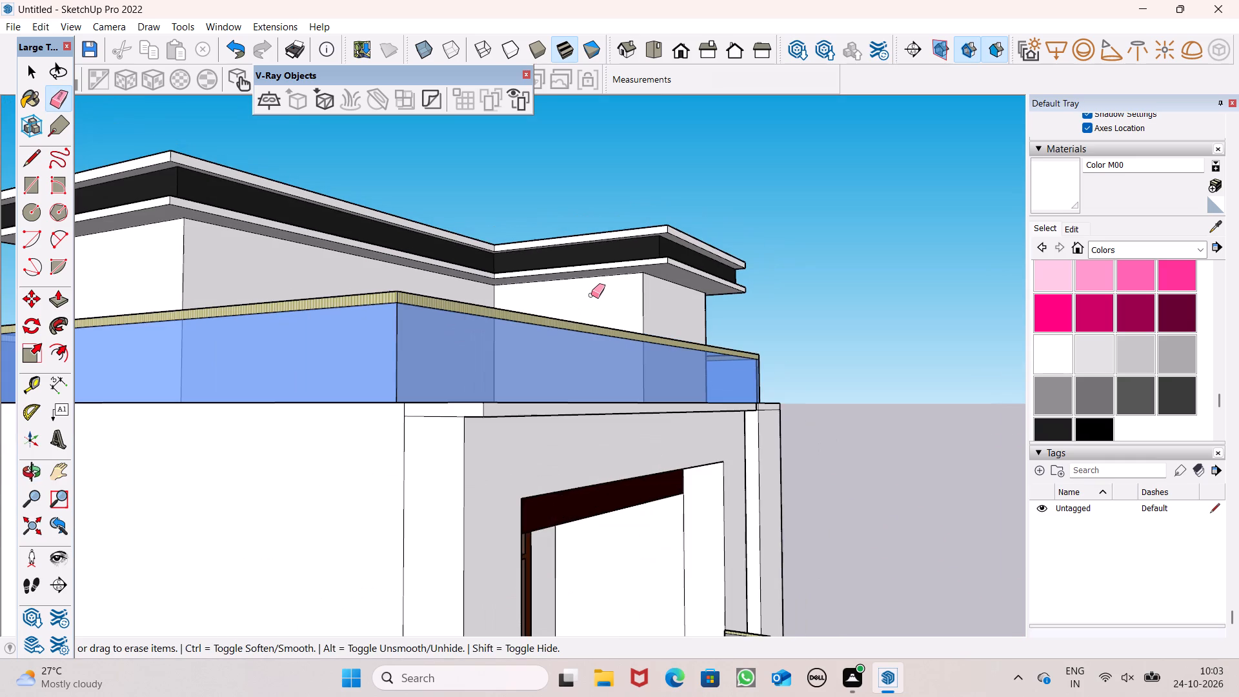
scroll(591, 295, down, 2)
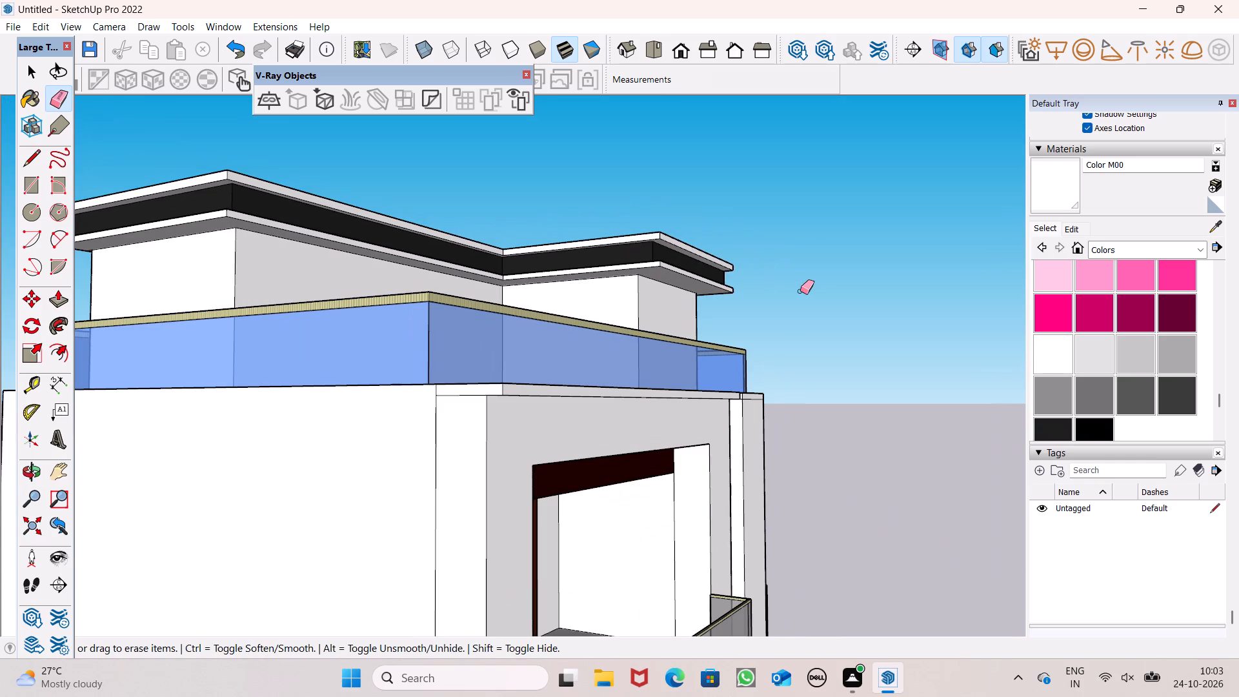
scroll(769, 347, down, 3)
key(space)
scroll(758, 307, down, 5)
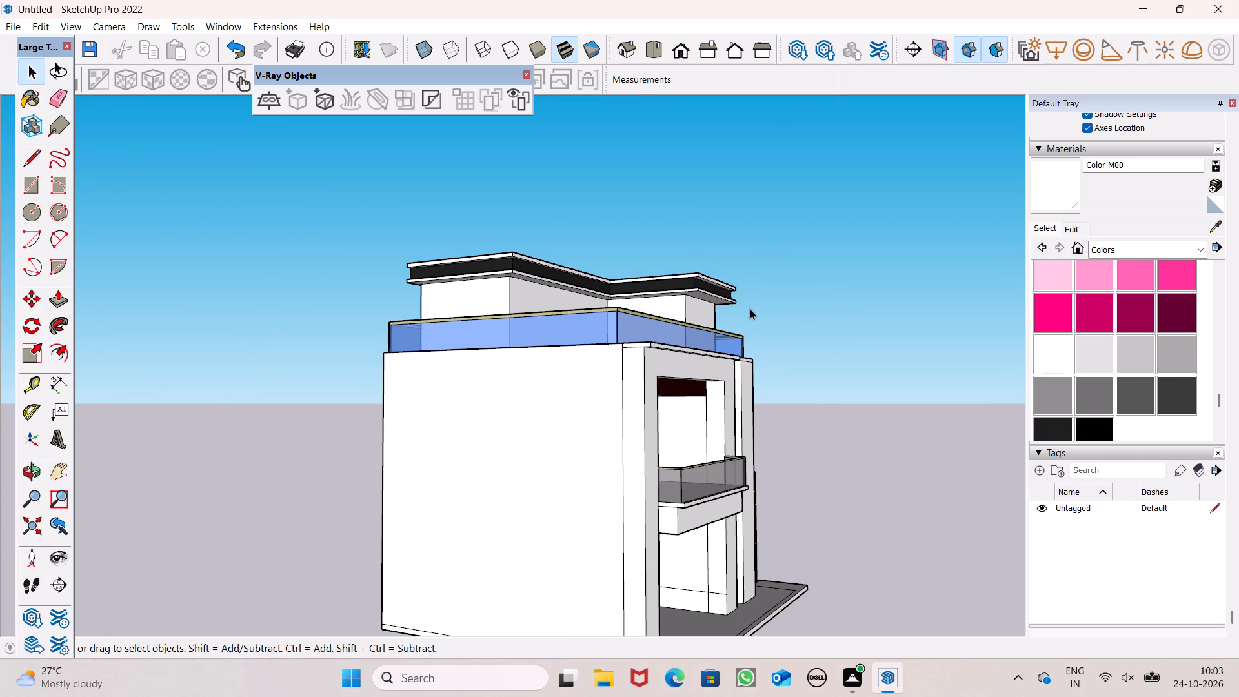
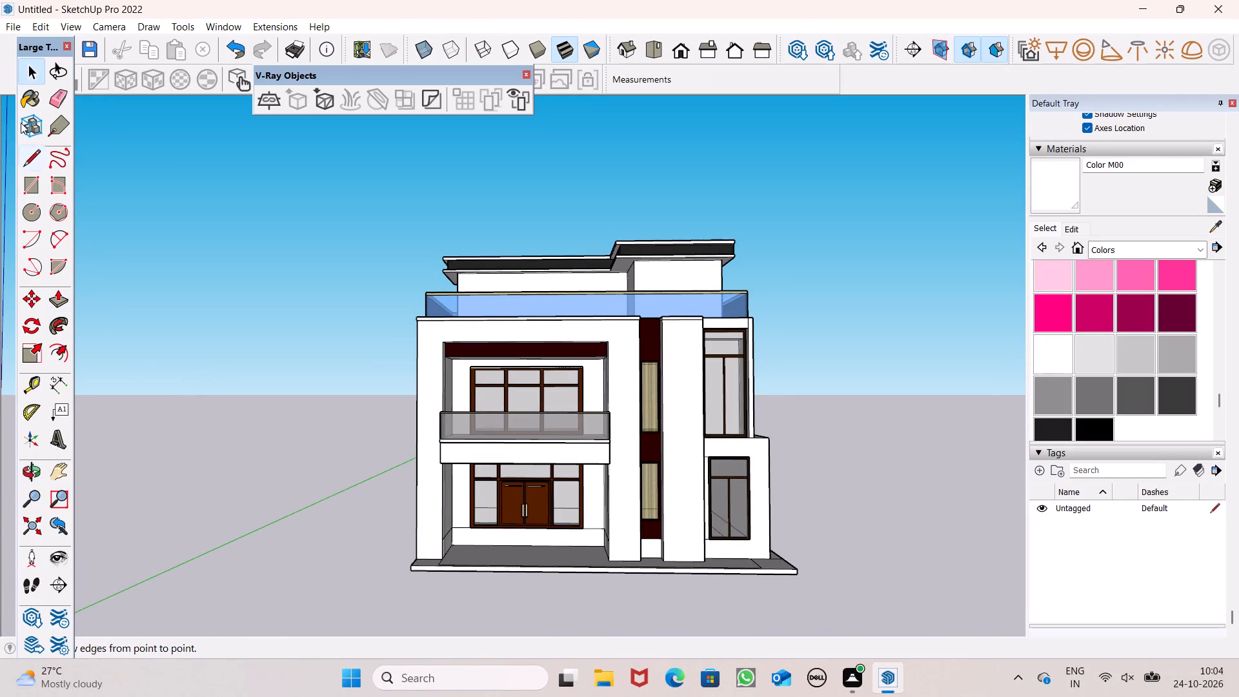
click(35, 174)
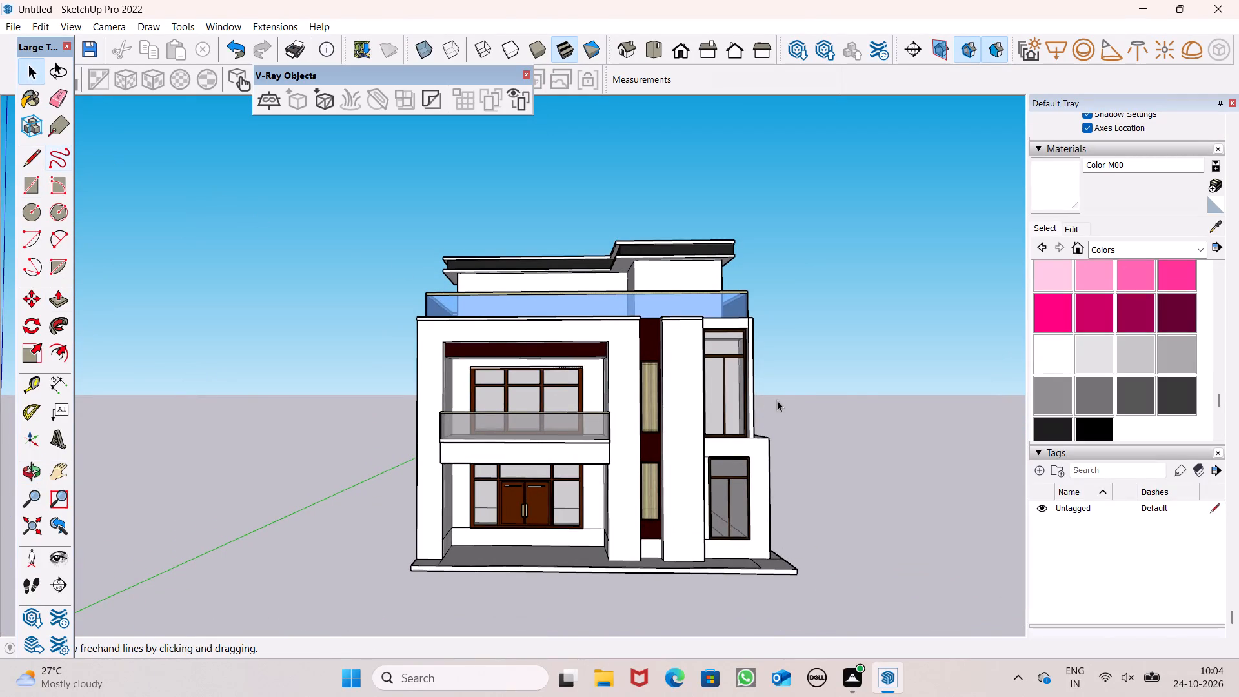
Dismiss the incoming chat message notification covering the tray.
click(1207, 530)
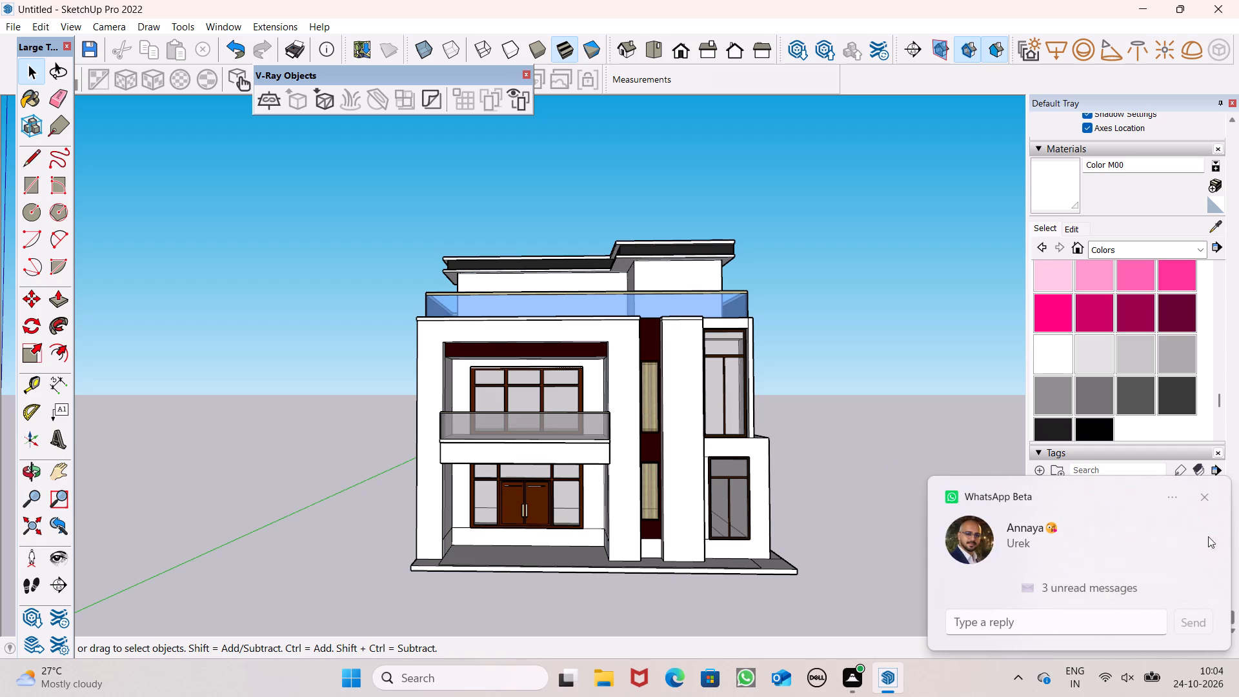
click(1207, 496)
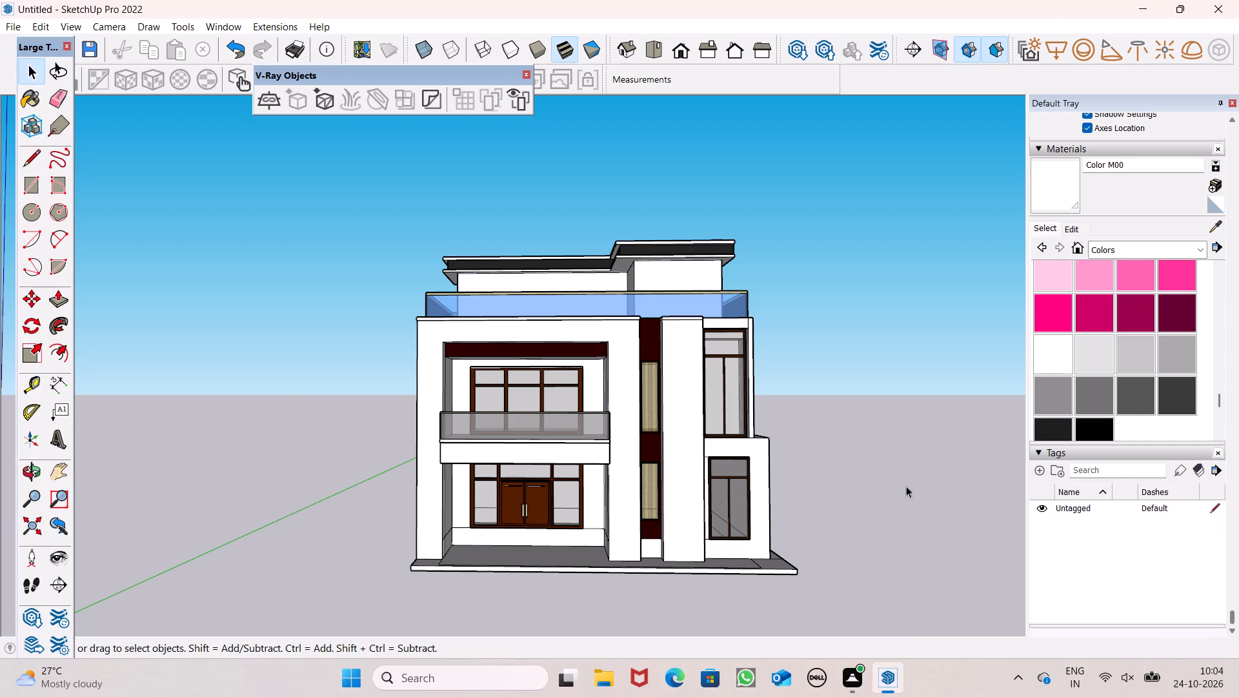
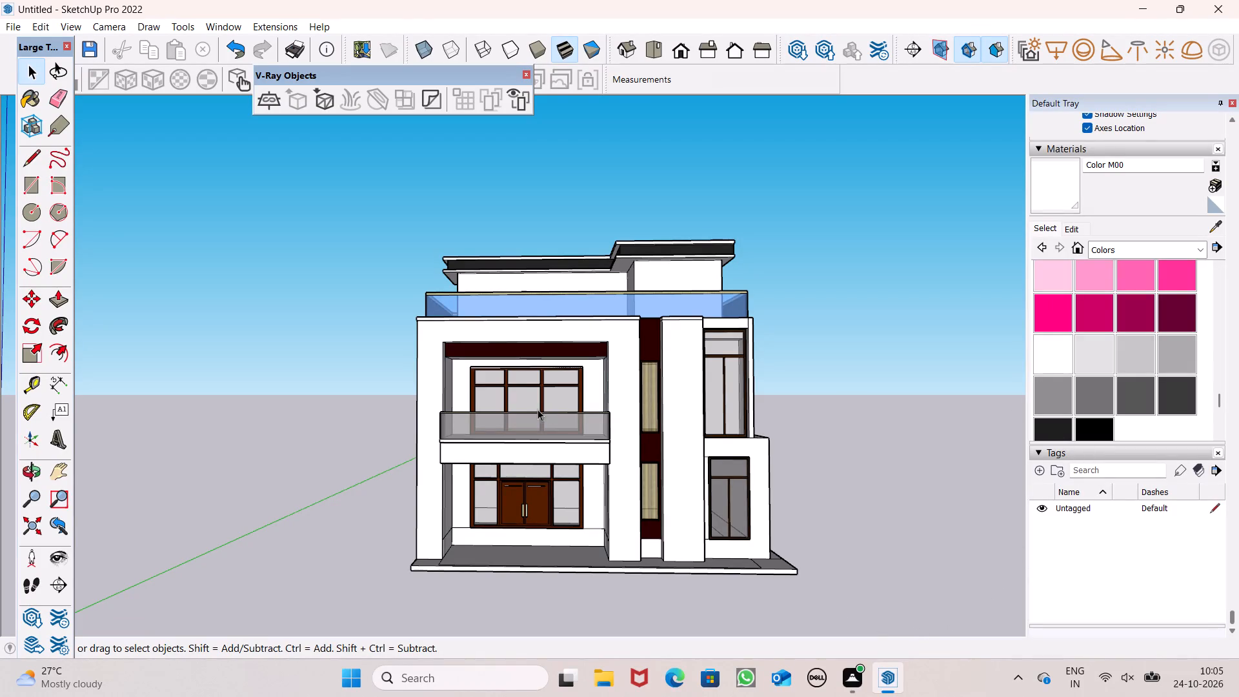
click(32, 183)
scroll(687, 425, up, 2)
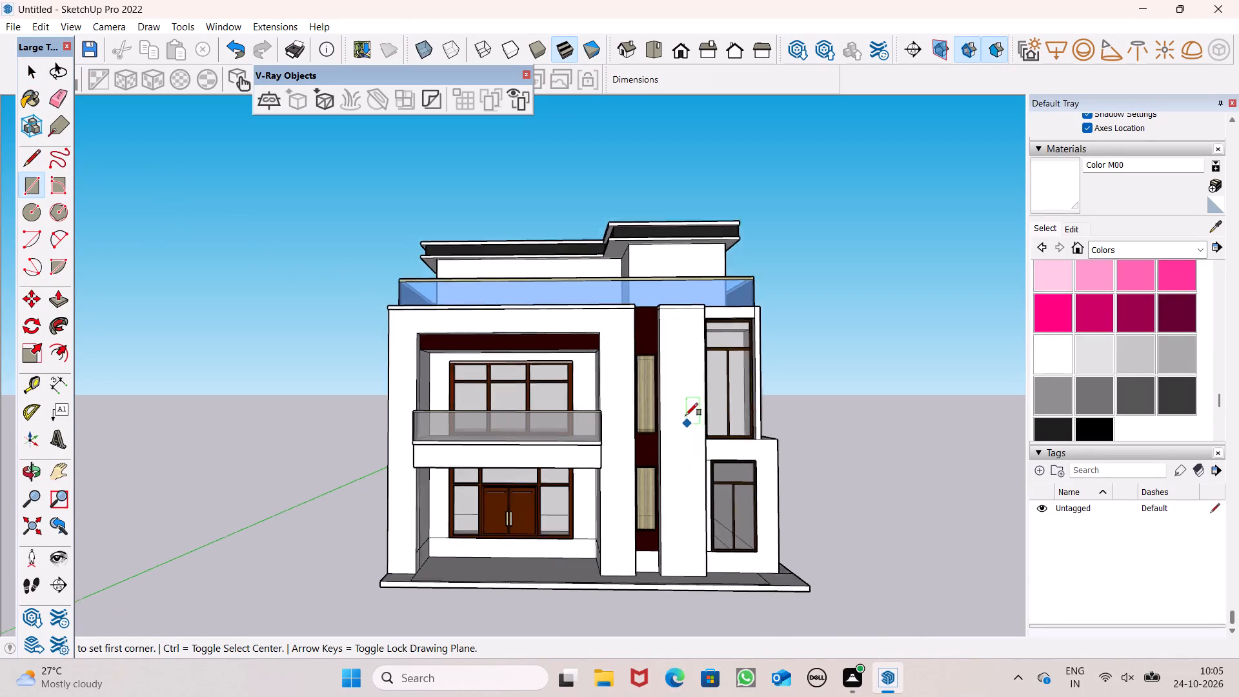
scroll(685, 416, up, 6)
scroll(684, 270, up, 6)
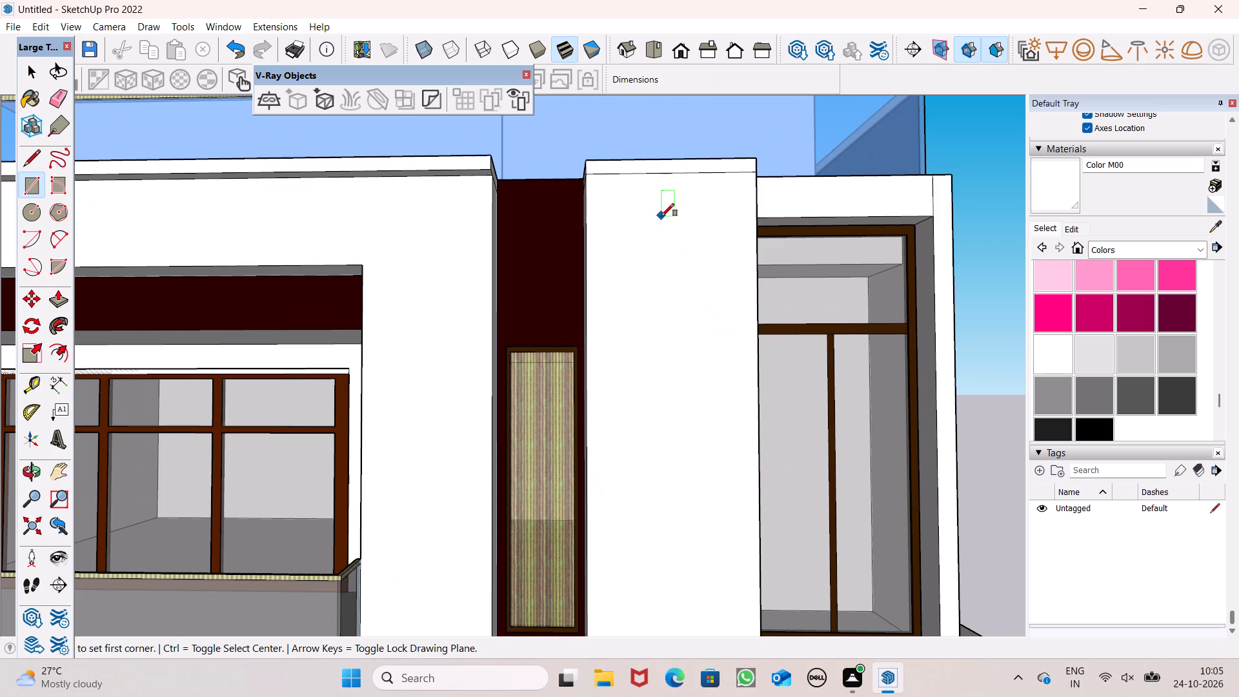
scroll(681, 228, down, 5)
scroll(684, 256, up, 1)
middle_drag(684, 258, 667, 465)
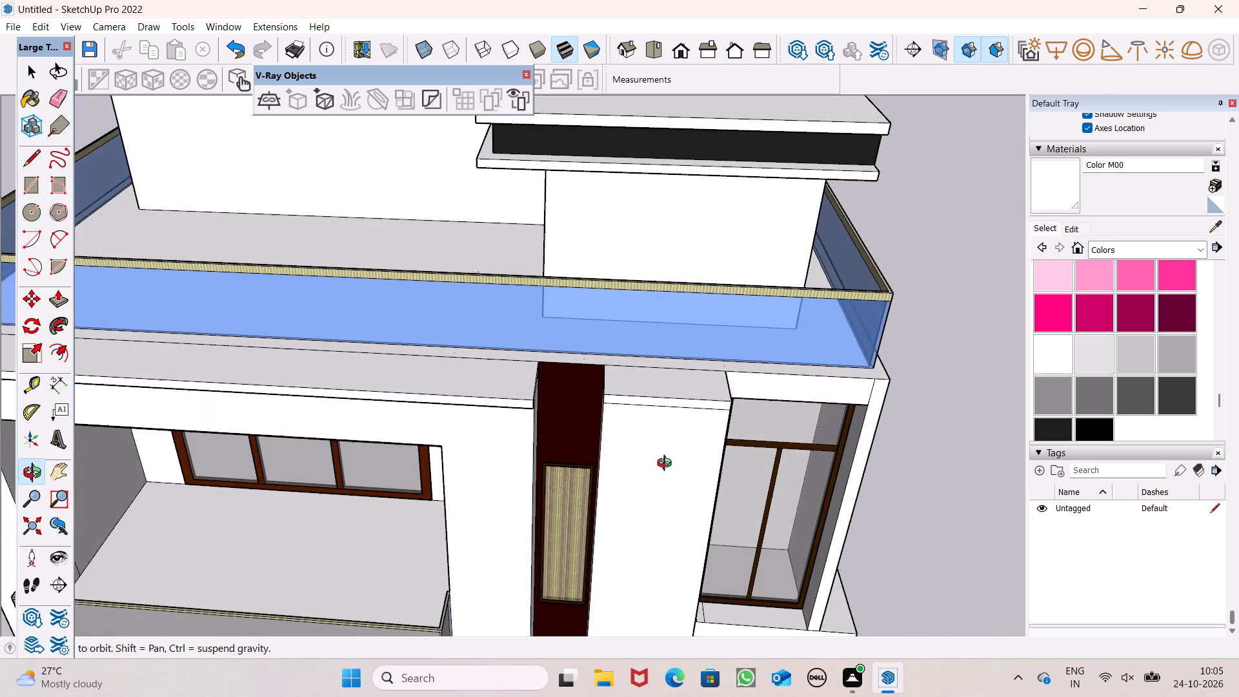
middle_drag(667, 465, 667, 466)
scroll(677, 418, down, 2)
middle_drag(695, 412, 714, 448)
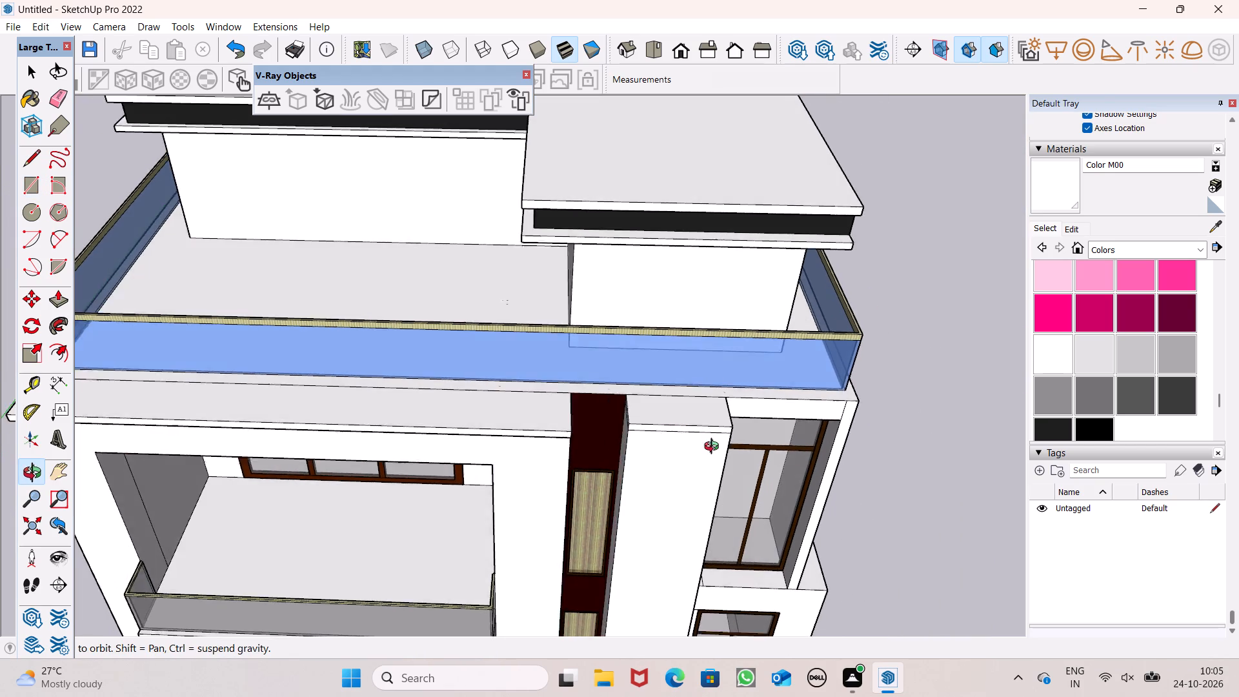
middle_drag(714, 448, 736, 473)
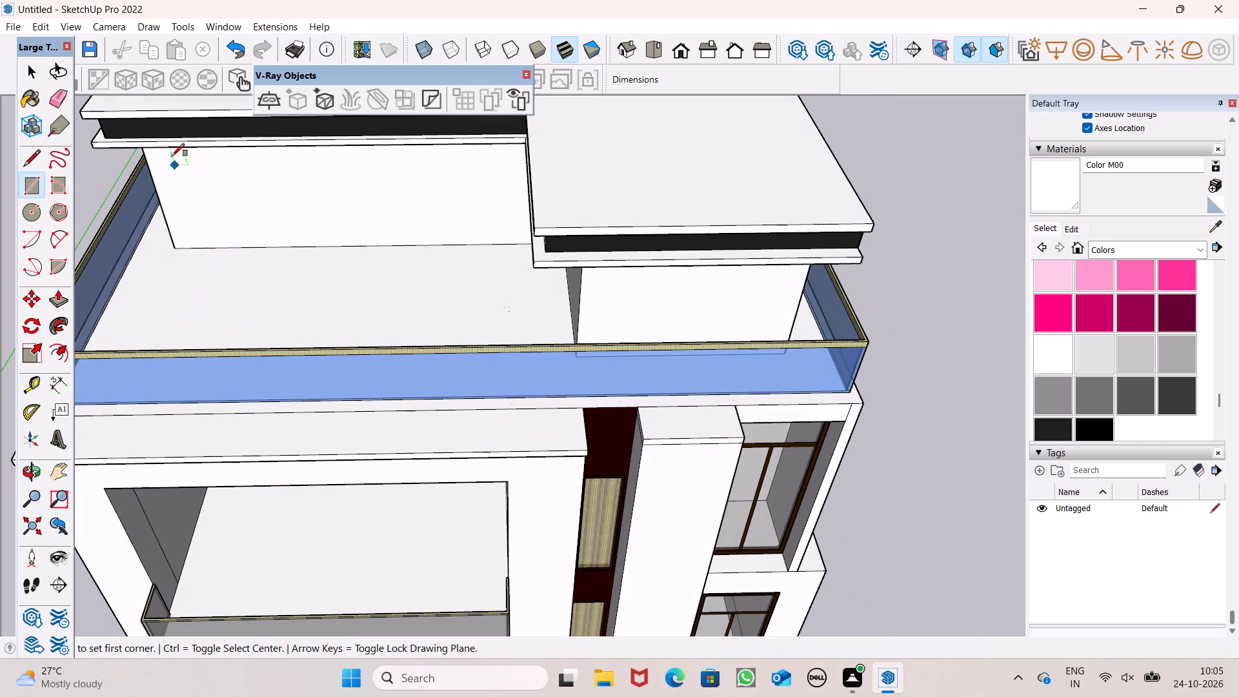
Erase the leftover edge lines across the front and side faces near the top of the tall white column.
click(60, 101)
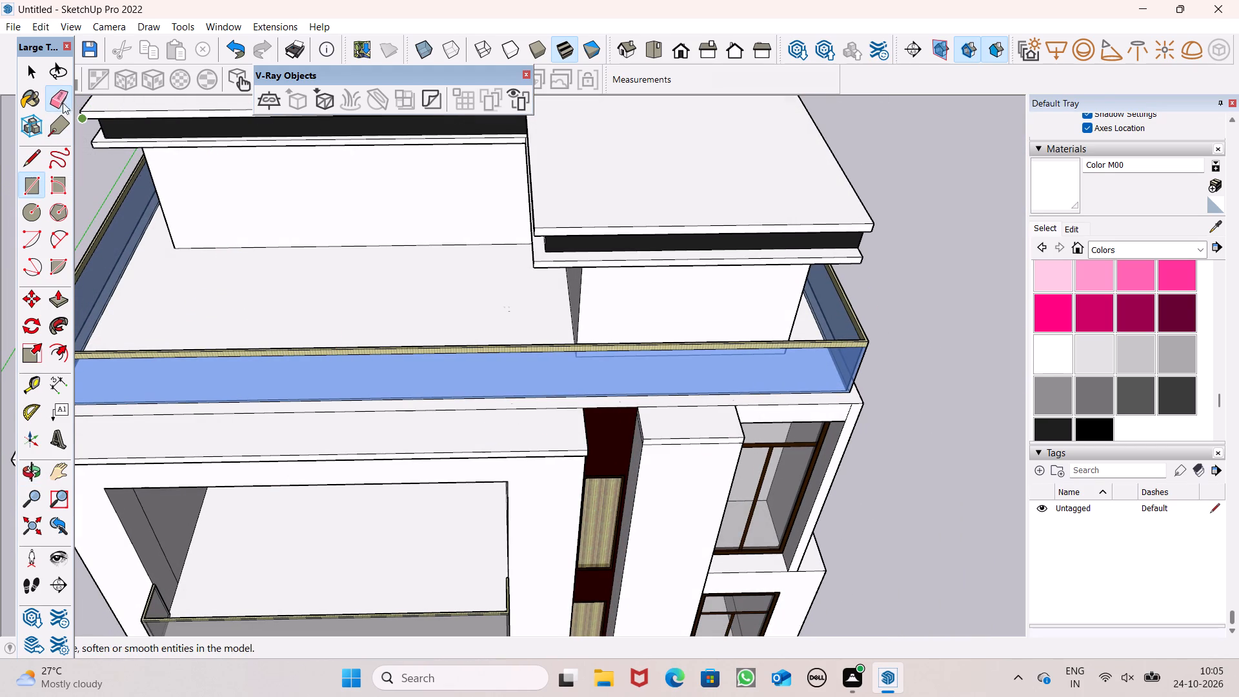
scroll(385, 416, up, 2)
scroll(641, 463, up, 5)
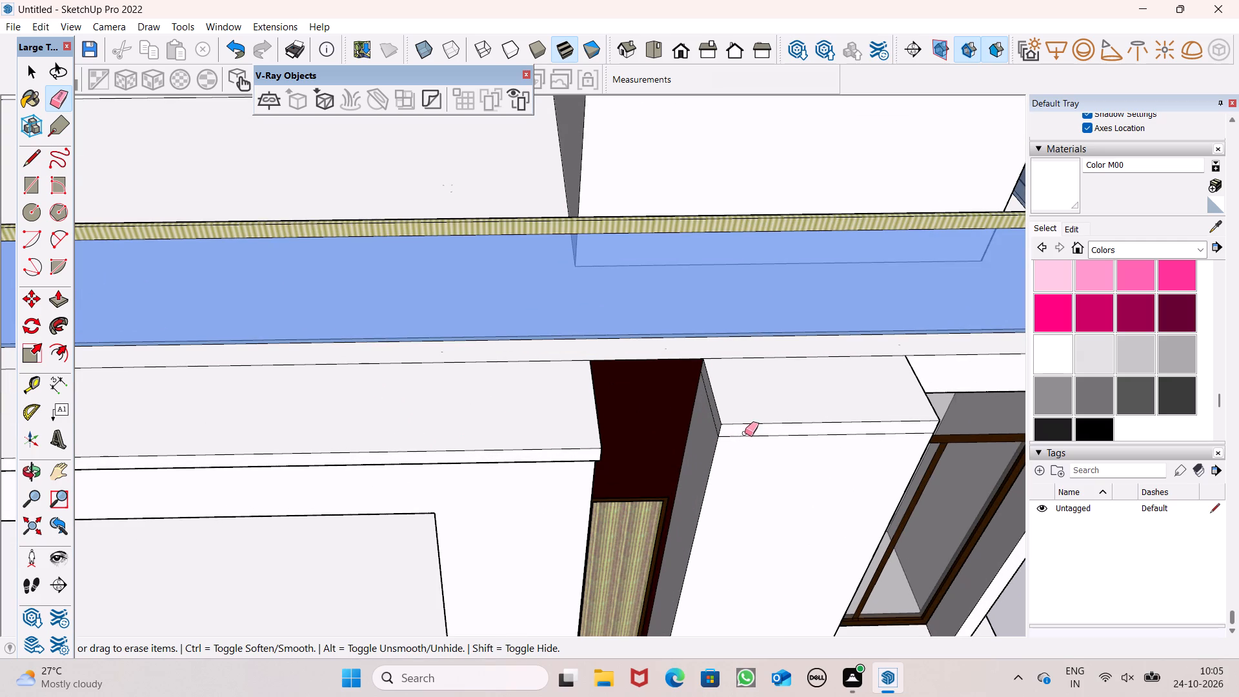
drag(745, 433, 736, 441)
middle_drag(725, 447, 770, 450)
scroll(771, 447, up, 5)
drag(745, 383, 741, 391)
scroll(692, 330, down, 5)
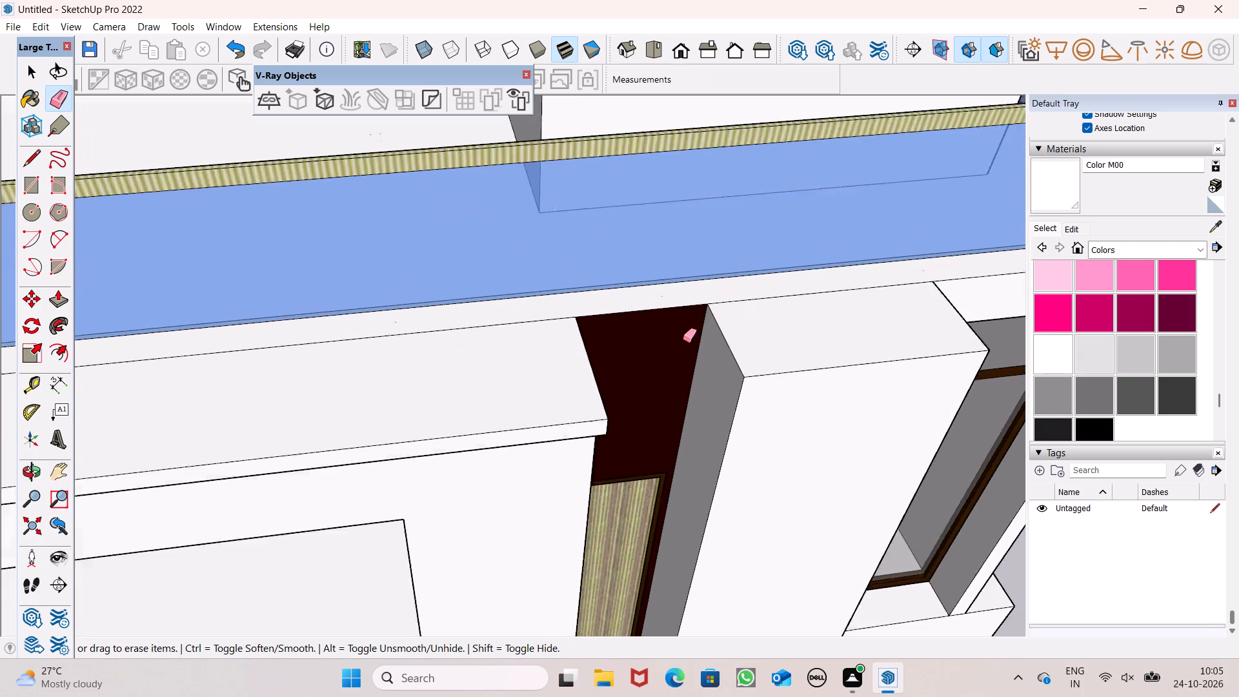
scroll(683, 339, down, 1)
middle_drag(740, 358, 272, 178)
middle_drag(462, 213, 533, 250)
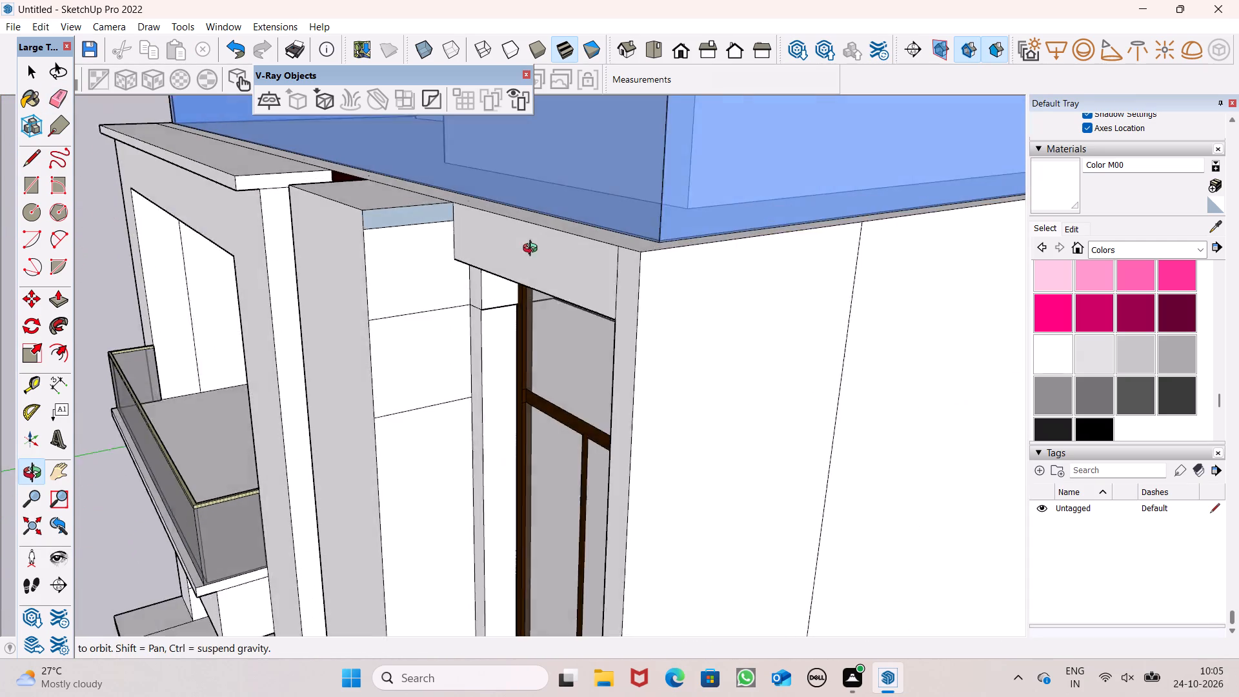
middle_drag(533, 250, 543, 247)
scroll(481, 235, up, 2)
click(430, 221)
click(427, 219)
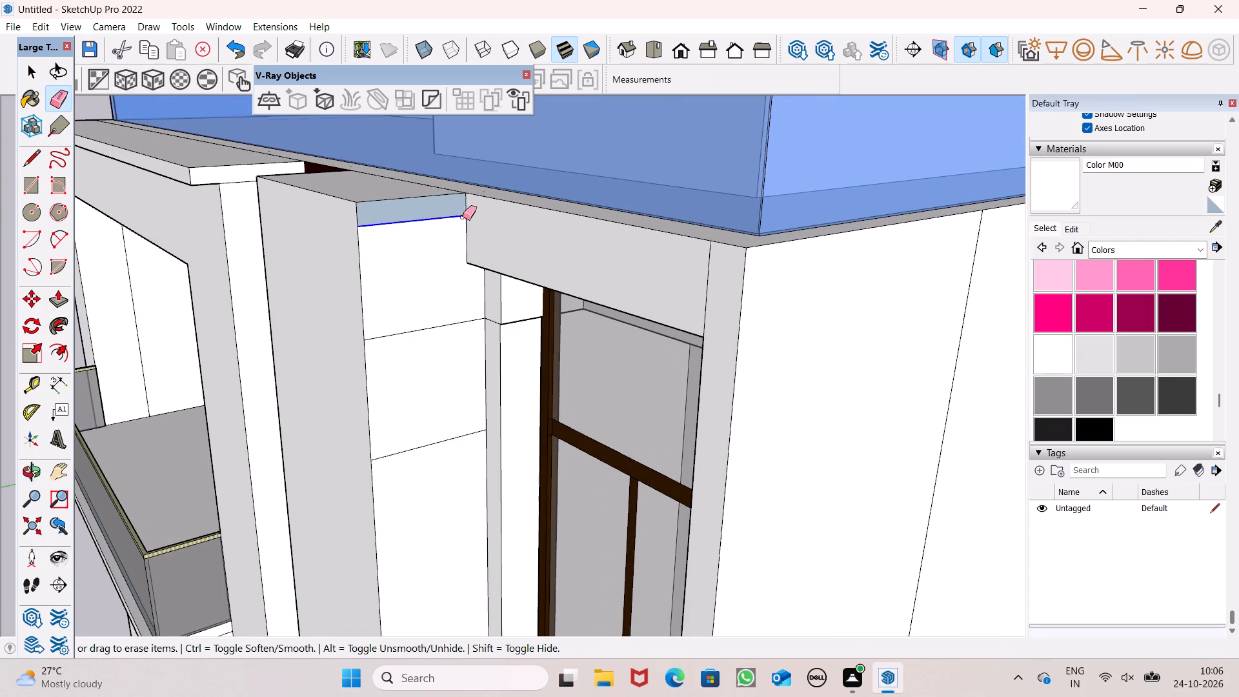
Paint the blue-grey face on the upper side of the column with white Color M00.
scroll(463, 218, down, 4)
middle_drag(505, 255, 599, 250)
click(1043, 177)
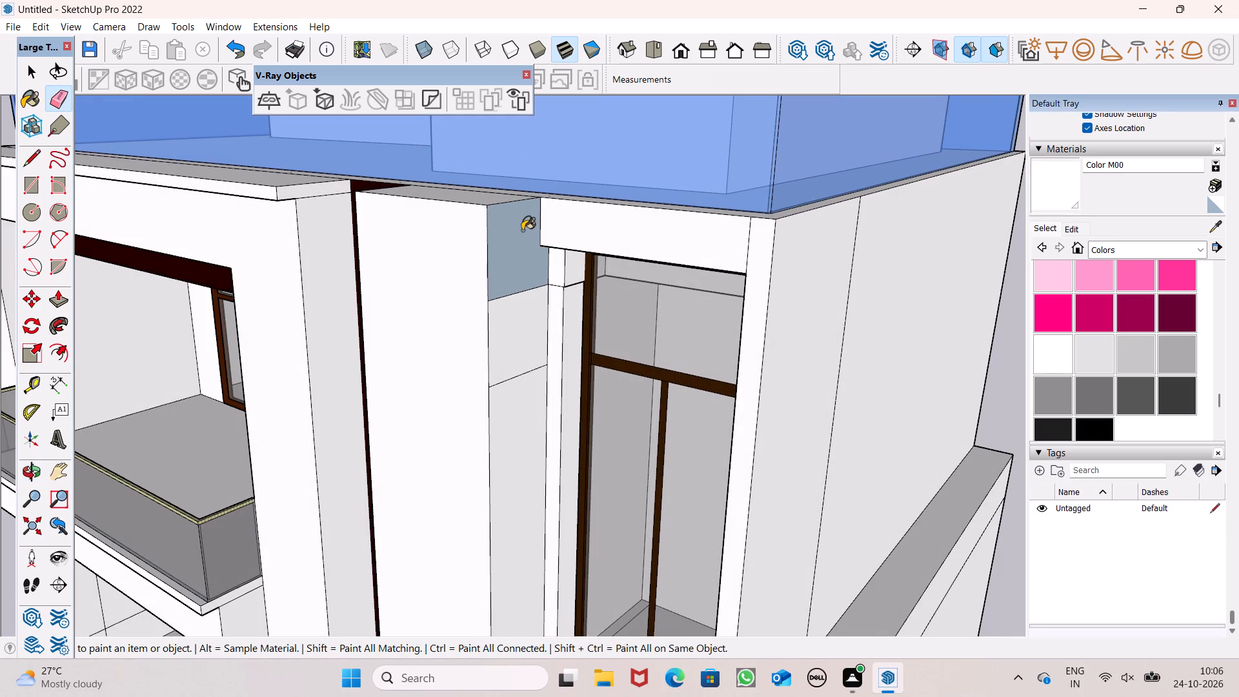
click(522, 230)
Push/Pull the column's top face up about 1' 4 1/8" so it rises above the roof slab edge.
scroll(497, 213, down, 7)
middle_drag(485, 223, 679, 293)
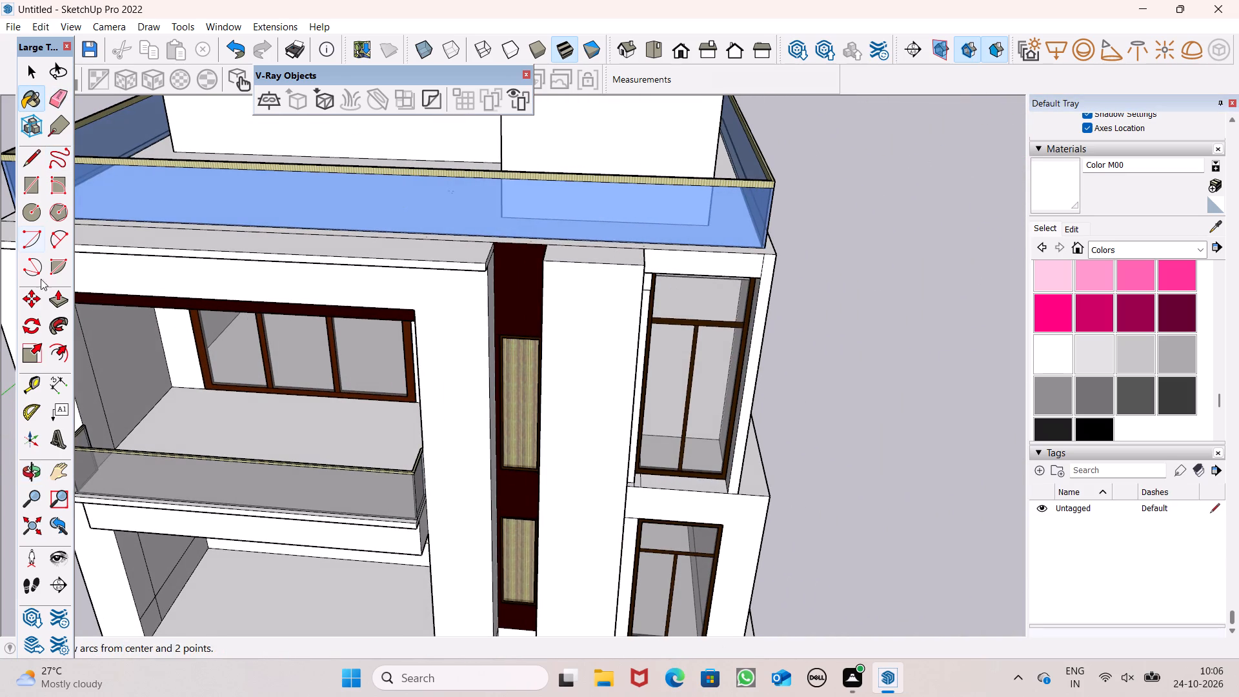
click(53, 298)
scroll(410, 170, down, 4)
middle_drag(432, 201, 501, 322)
scroll(501, 321, up, 5)
drag(566, 283, 570, 263)
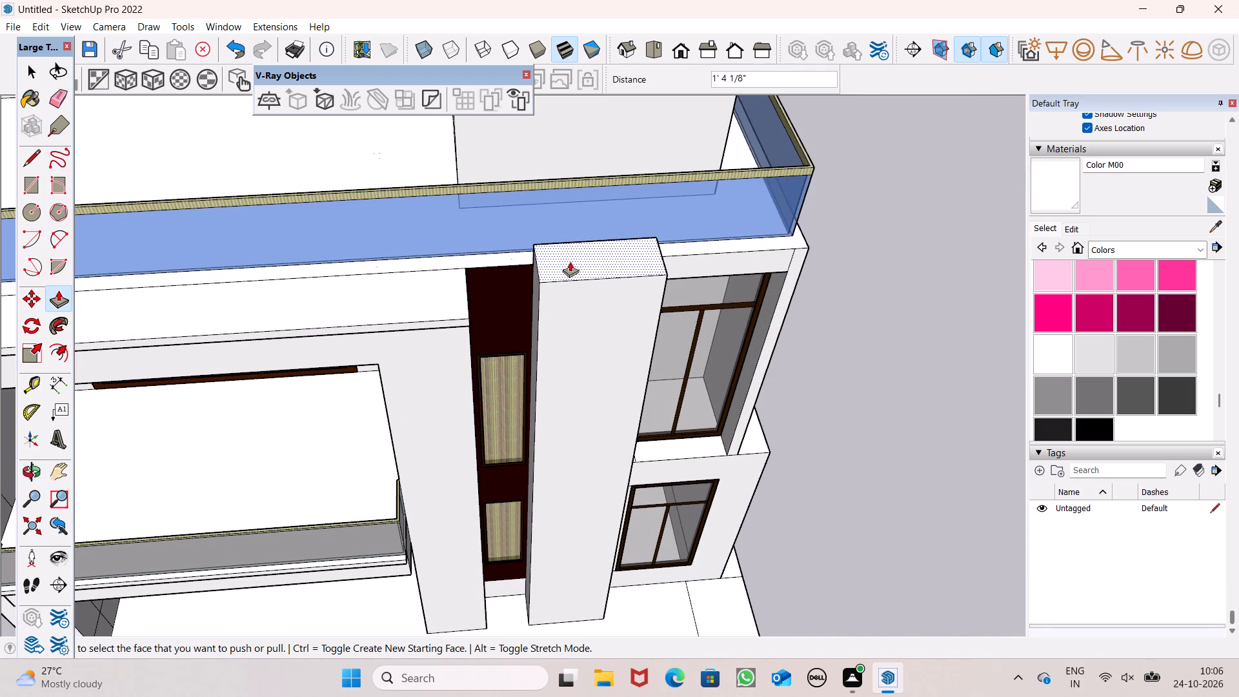
Pull the column's top face up slightly further in front of the terrace glass railing.
middle_drag(587, 293, 634, 90)
scroll(570, 230, down, 6)
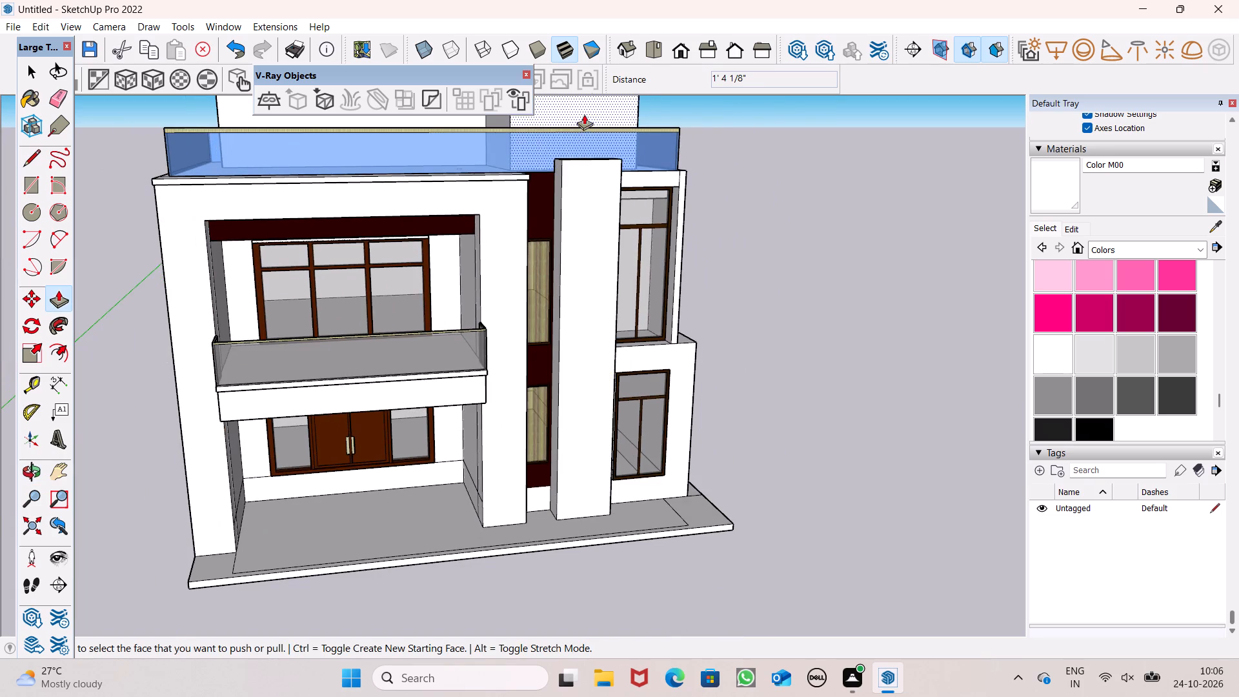
scroll(580, 195, down, 4)
scroll(616, 77, up, 4)
scroll(564, 138, up, 7)
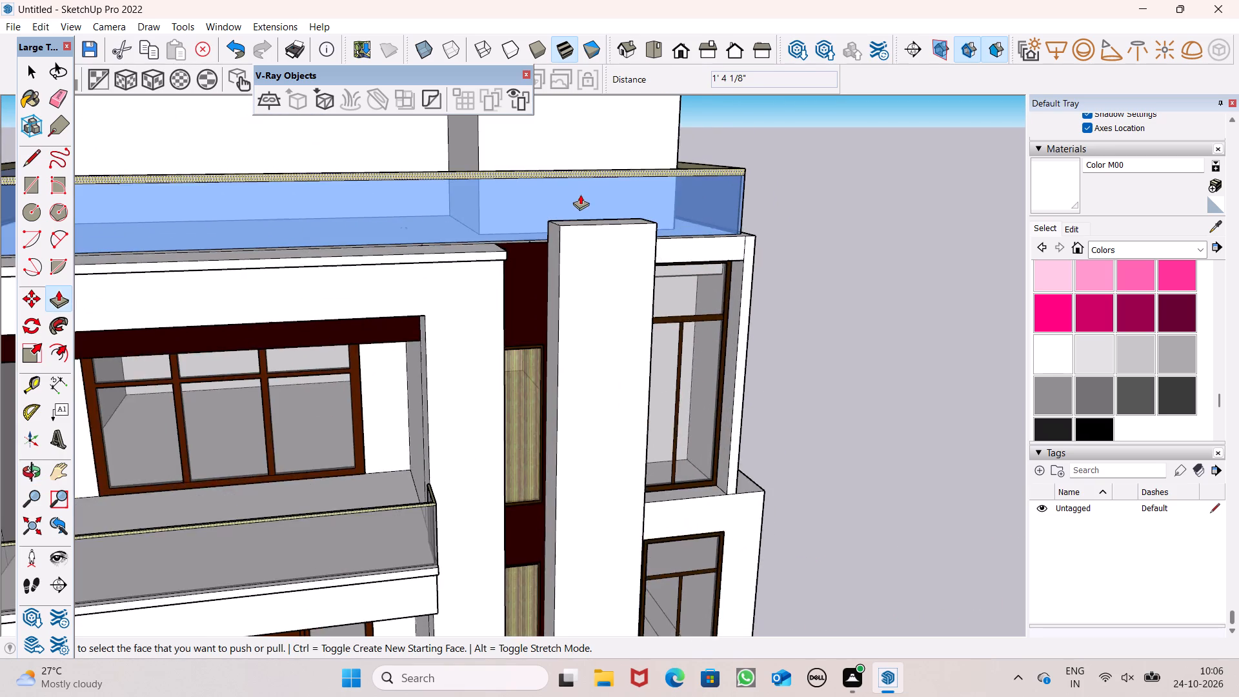
scroll(580, 205, up, 1)
middle_drag(580, 207, 617, 265)
scroll(607, 279, up, 5)
drag(590, 274, 598, 264)
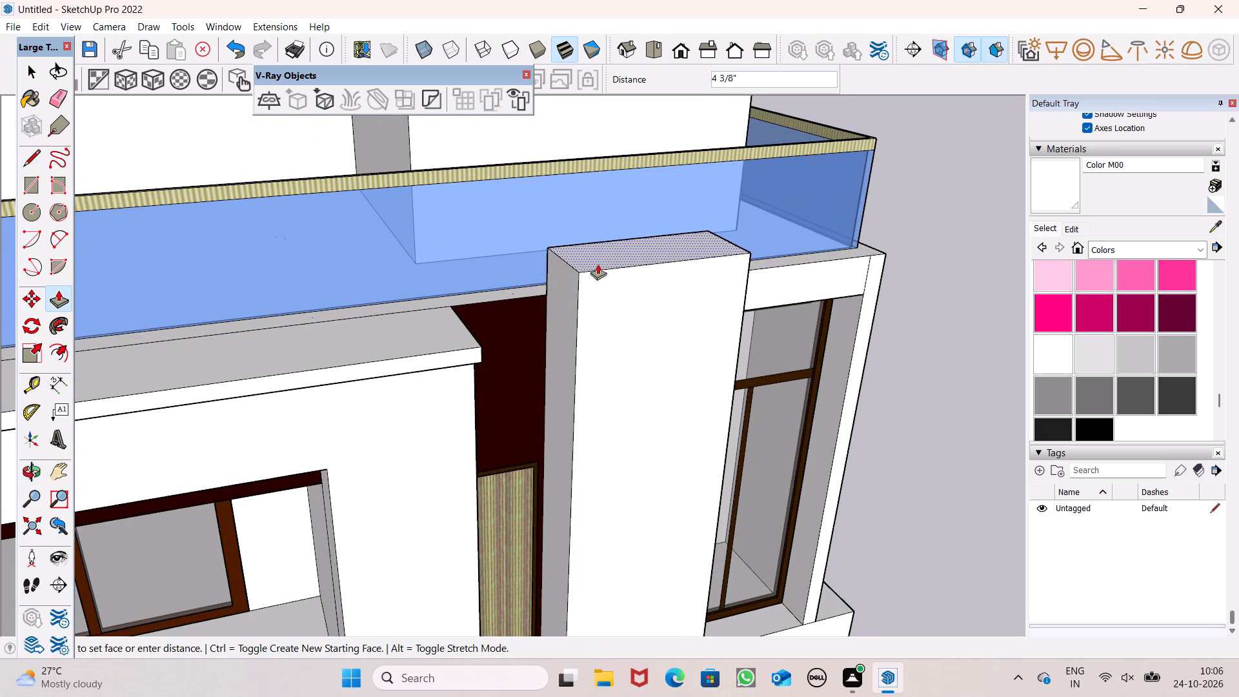
drag(598, 264, 599, 266)
Push/Pull a new separate layer about 5 1/8" thick upward from the column's top face.
drag(592, 259, 592, 253)
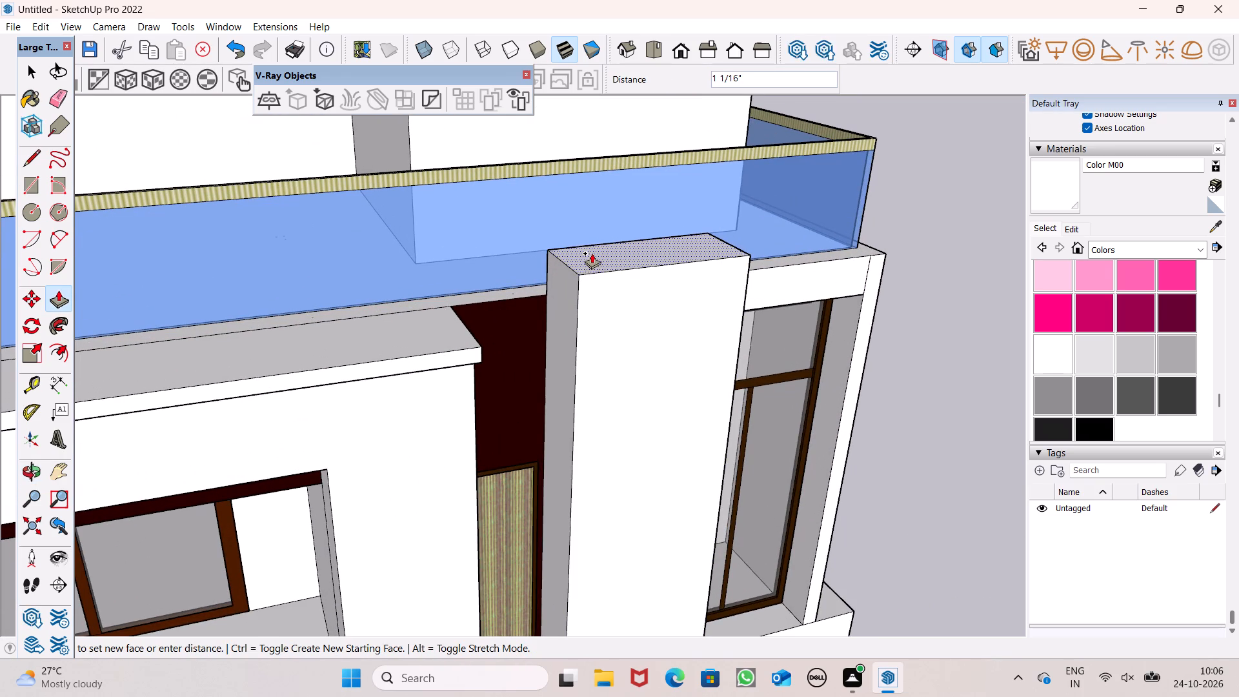
drag(592, 253, 594, 249)
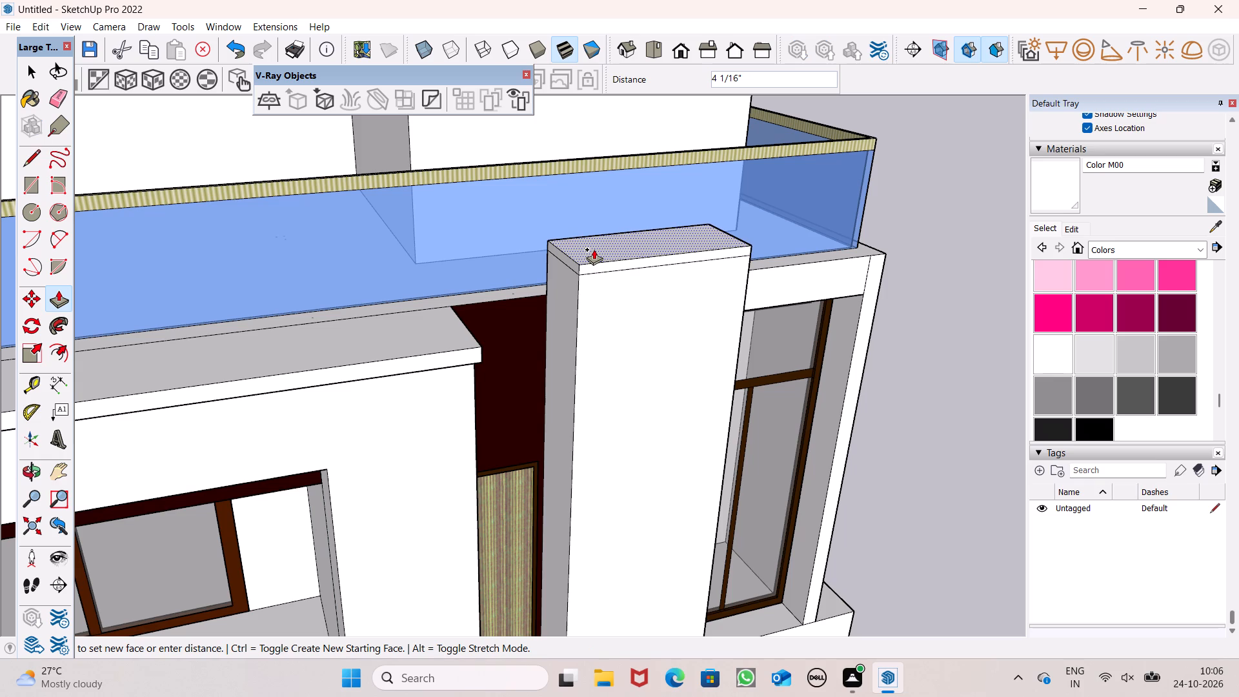
drag(594, 249, 594, 247)
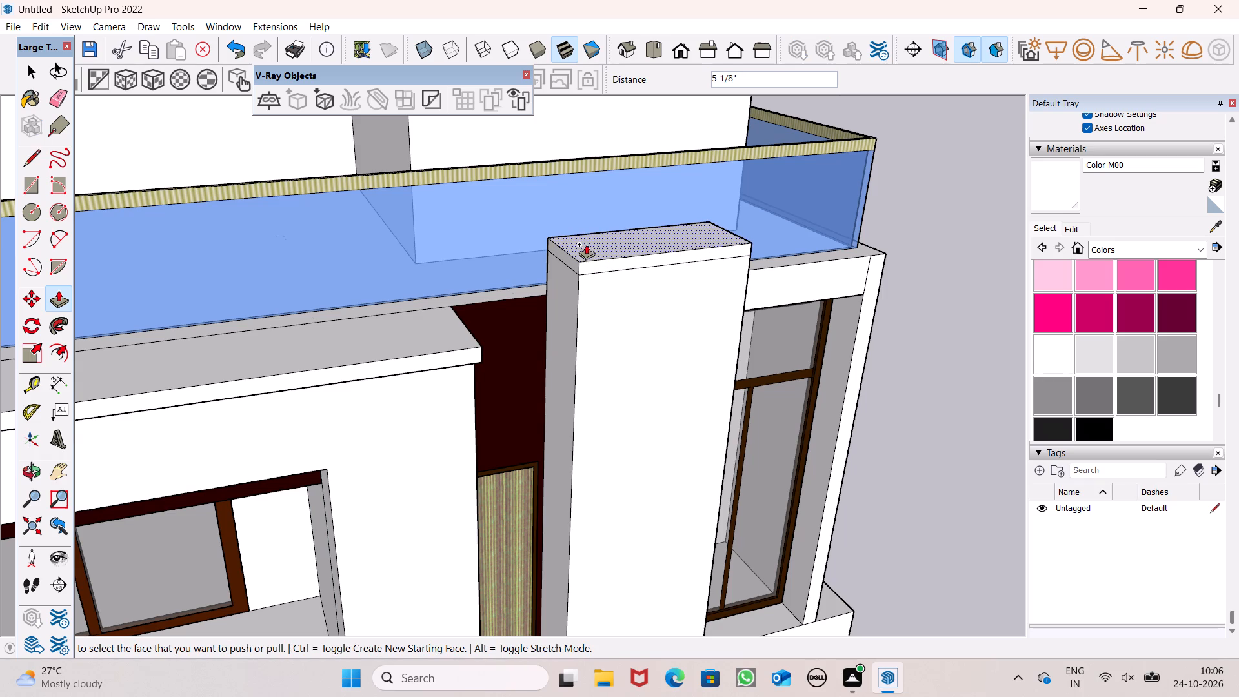
Push/Pull a second separate layer about 2 1/2" thick upward on top of the column's first cap layer.
scroll(572, 264, up, 3)
drag(605, 245, 605, 241)
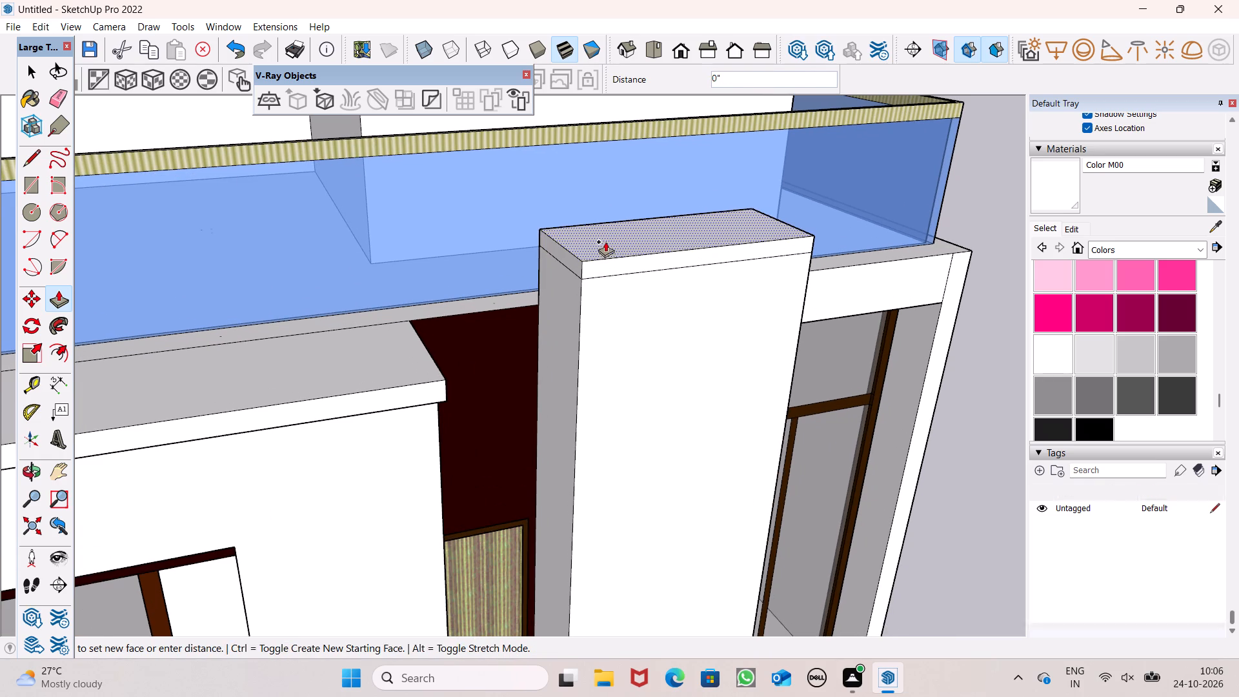
drag(605, 241, 605, 235)
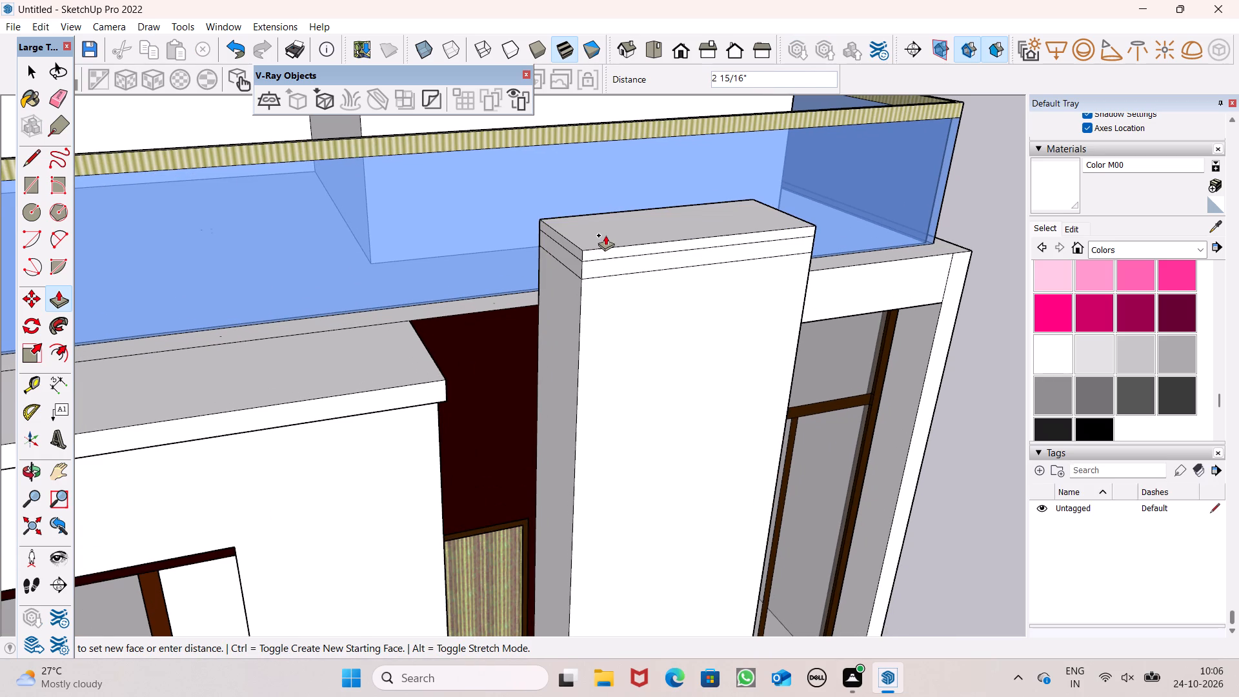
drag(605, 235, 605, 236)
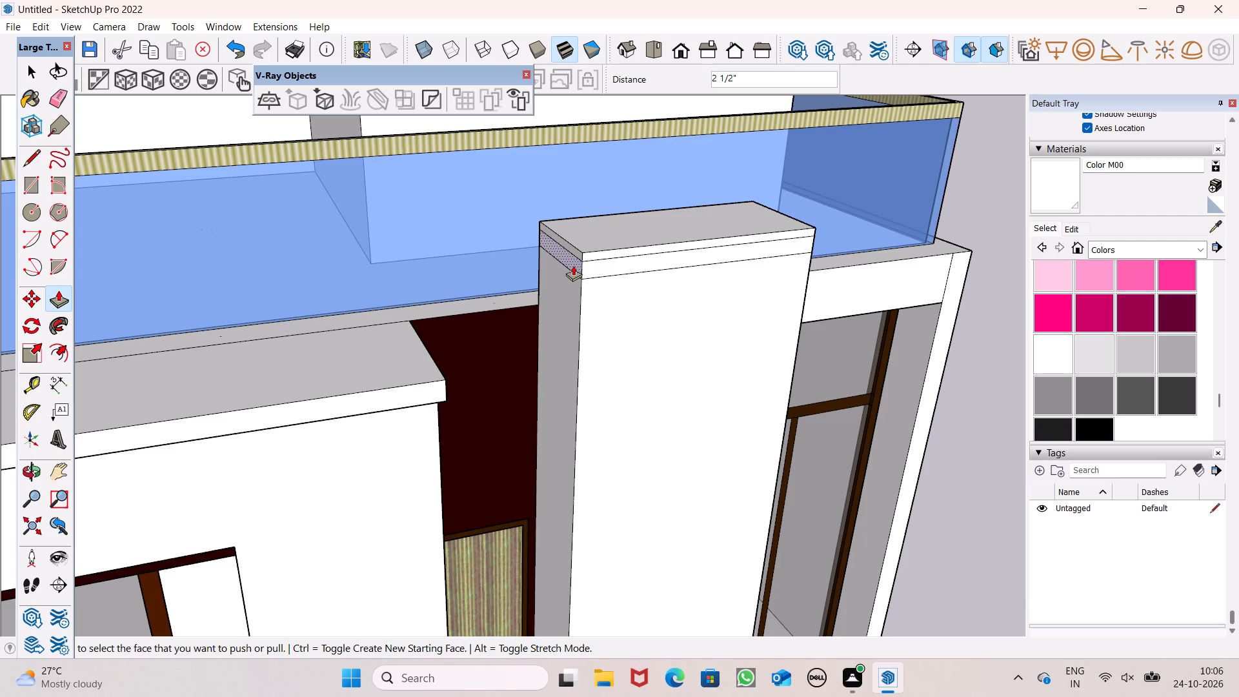
Extend the lower cap layer sideways over the dark red recess and about 4 5/16" out past the column's front.
drag(572, 265, 492, 298)
drag(599, 269, 599, 270)
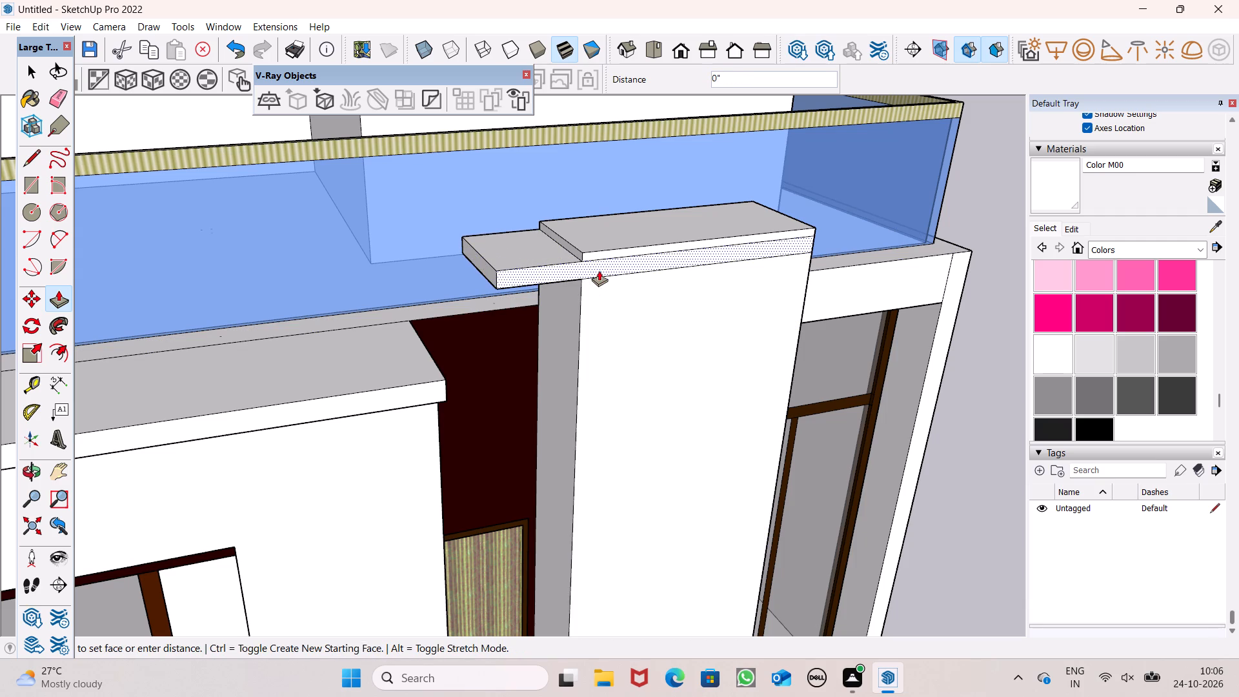
drag(599, 270, 604, 276)
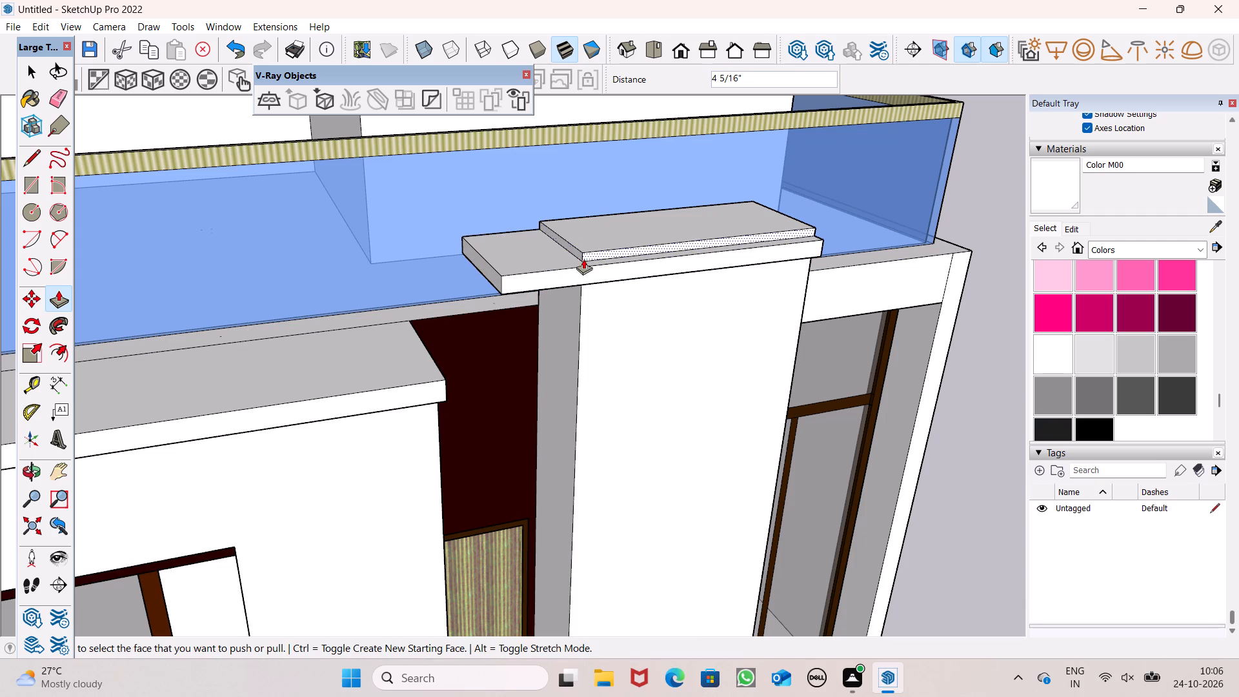
Extend the upper cap layer sideways to match the lower layer, plus about 5 3/16" beyond it.
drag(578, 255, 538, 265)
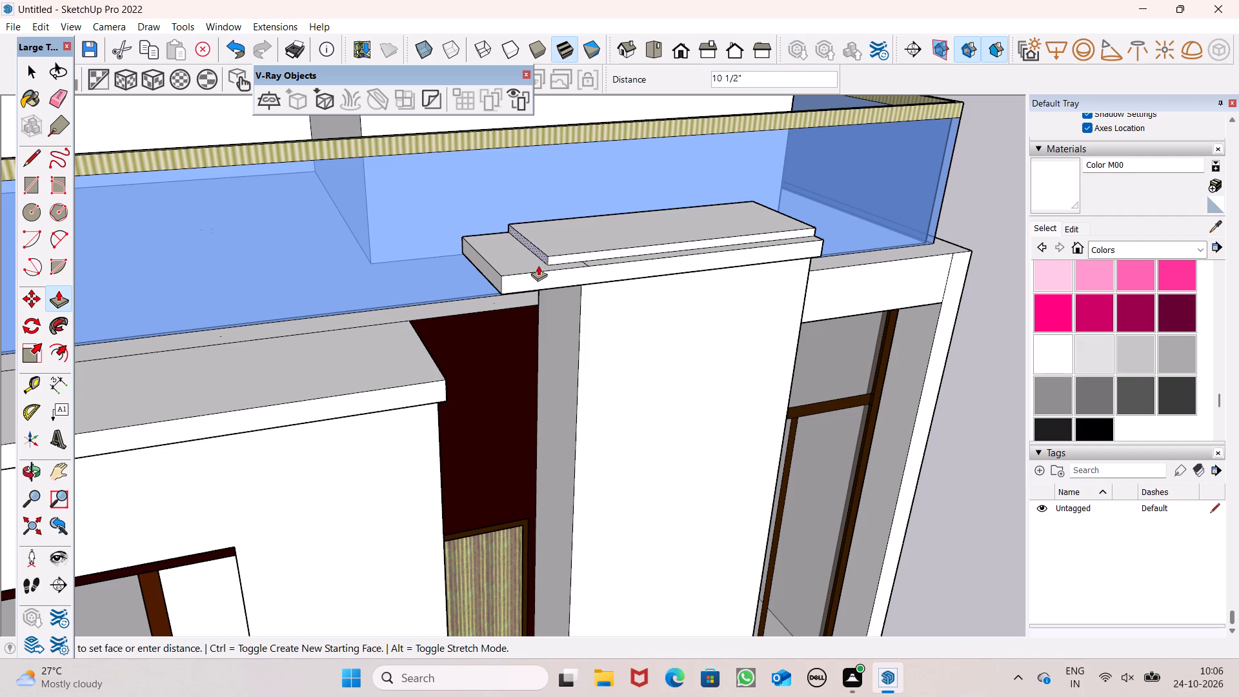
drag(538, 265, 489, 283)
drag(487, 261, 487, 263)
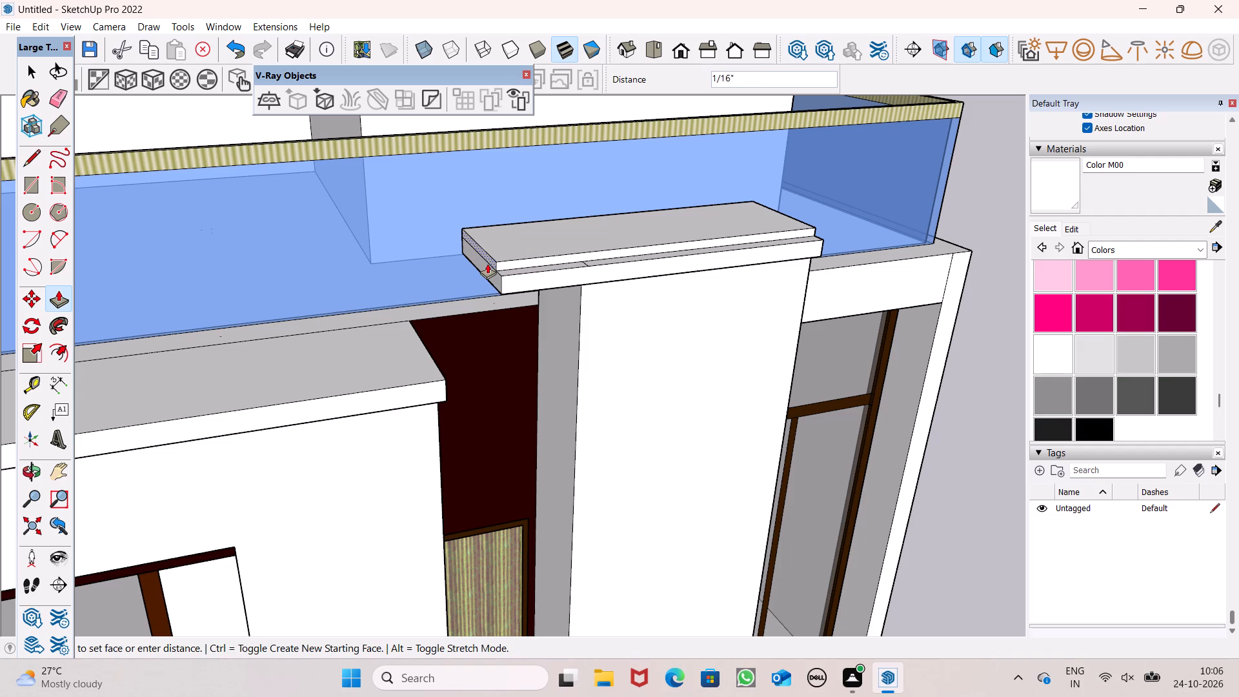
drag(487, 263, 470, 269)
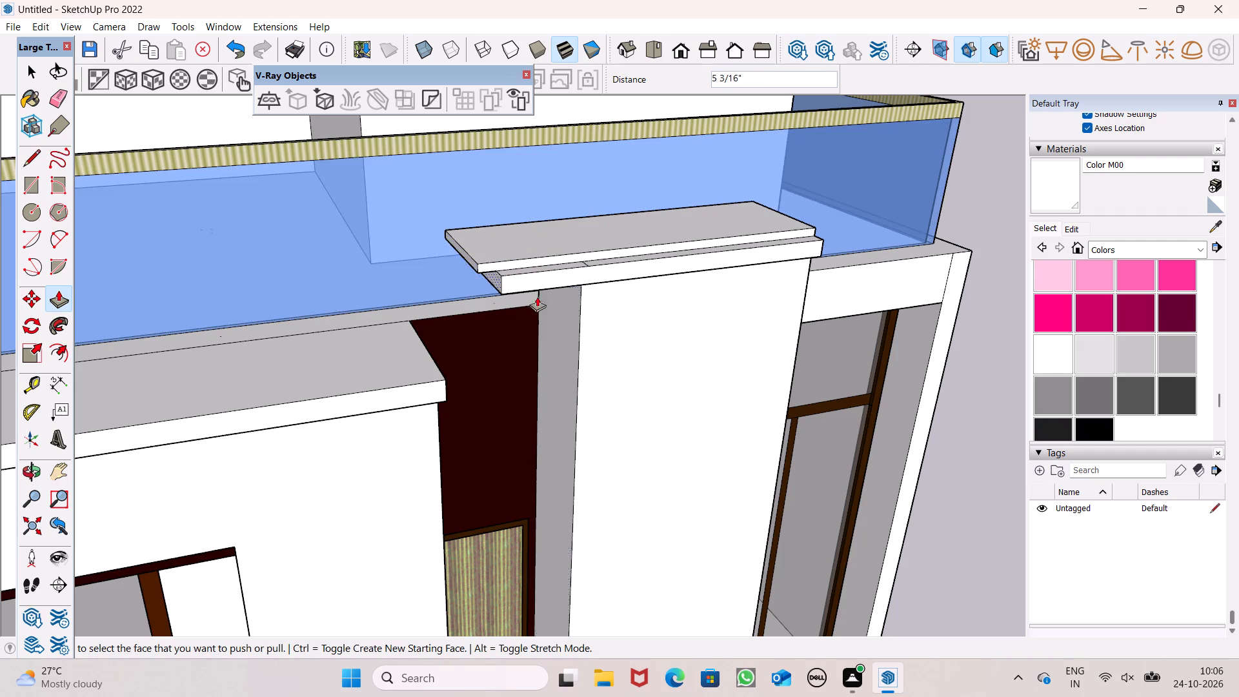
Pull the upper cap layer's front face forward to the lower layer's front, plus about 3" beyond it.
middle_drag(590, 286, 581, 219)
scroll(503, 189, up, 6)
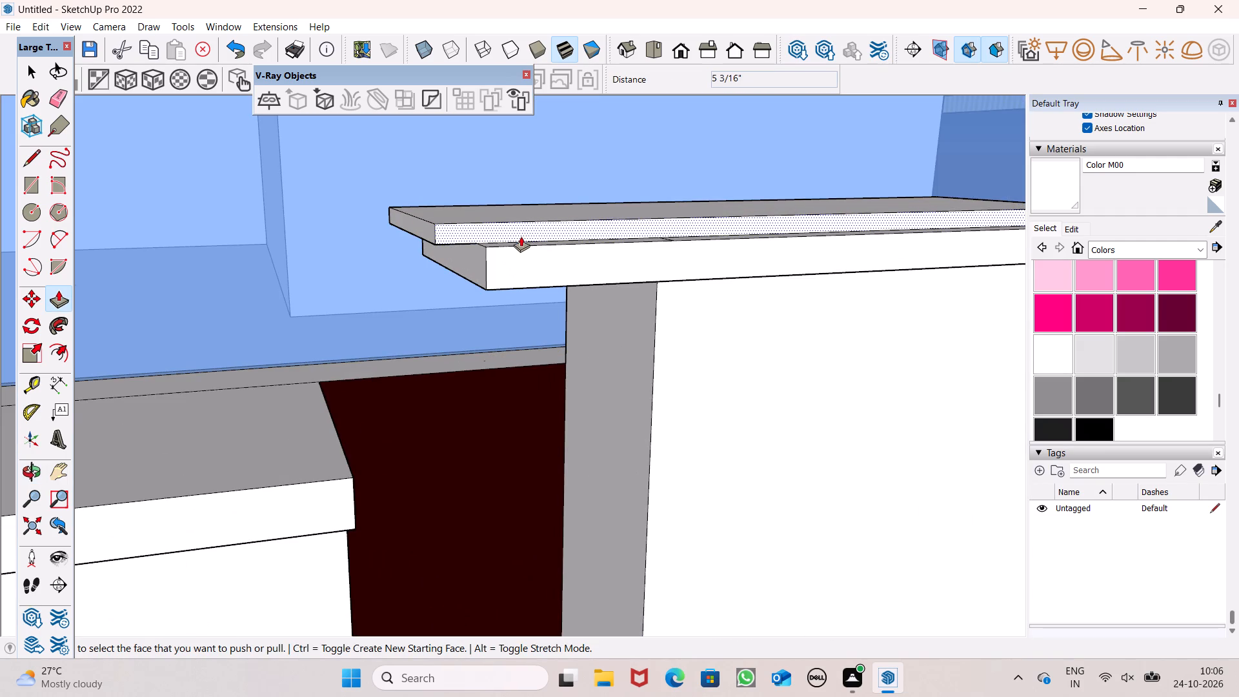
drag(523, 235, 543, 251)
middle_drag(549, 254, 635, 224)
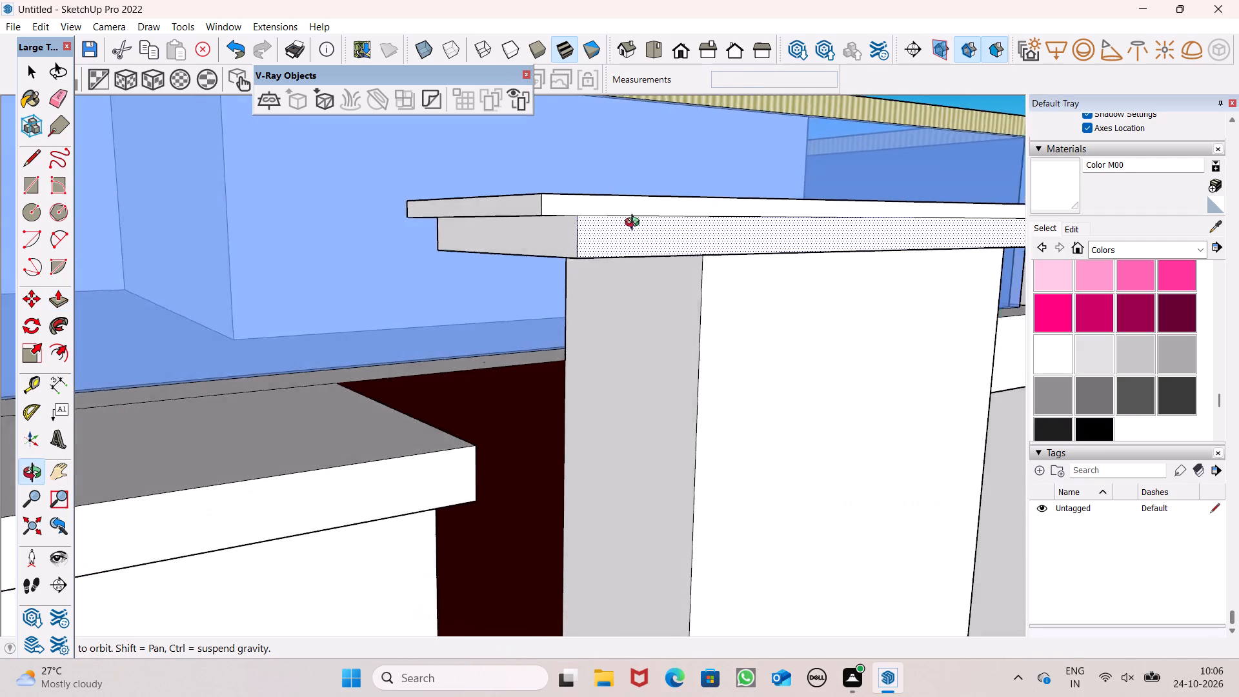
middle_drag(635, 224, 643, 166)
drag(575, 150, 596, 167)
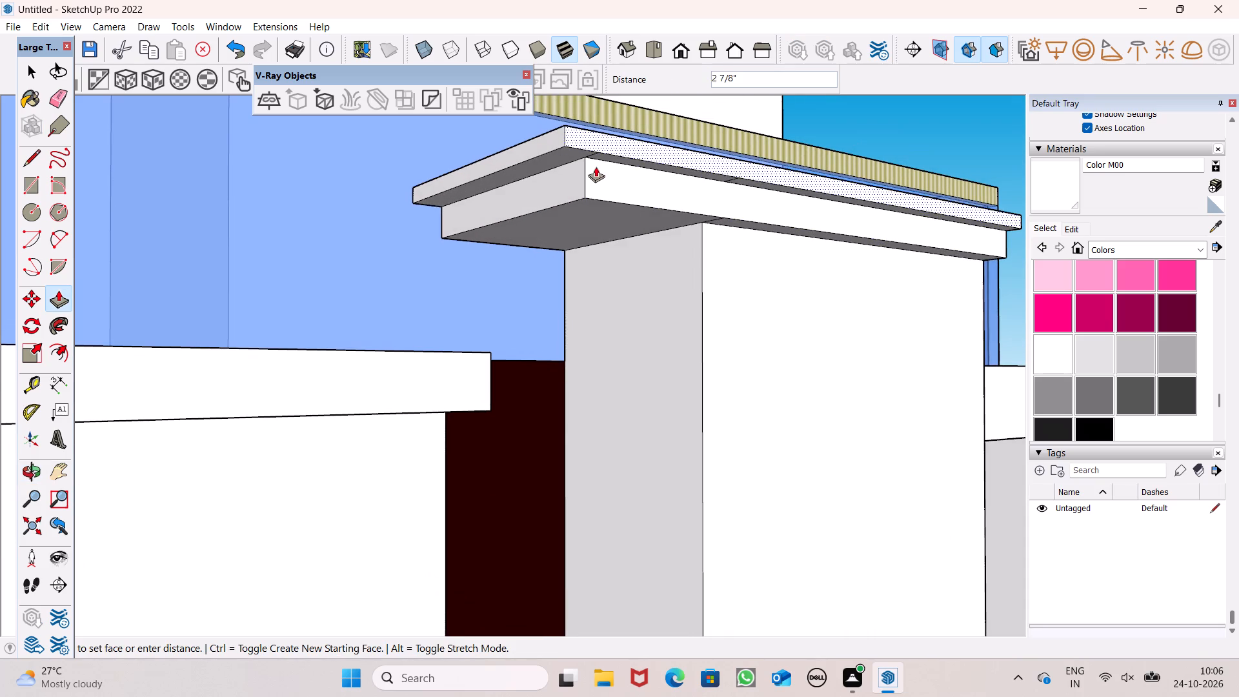
drag(596, 167, 596, 167)
Examine the column's stepped cap and its overhangs from below, from the sides and from above.
scroll(595, 174, down, 4)
middle_drag(645, 174, 776, 120)
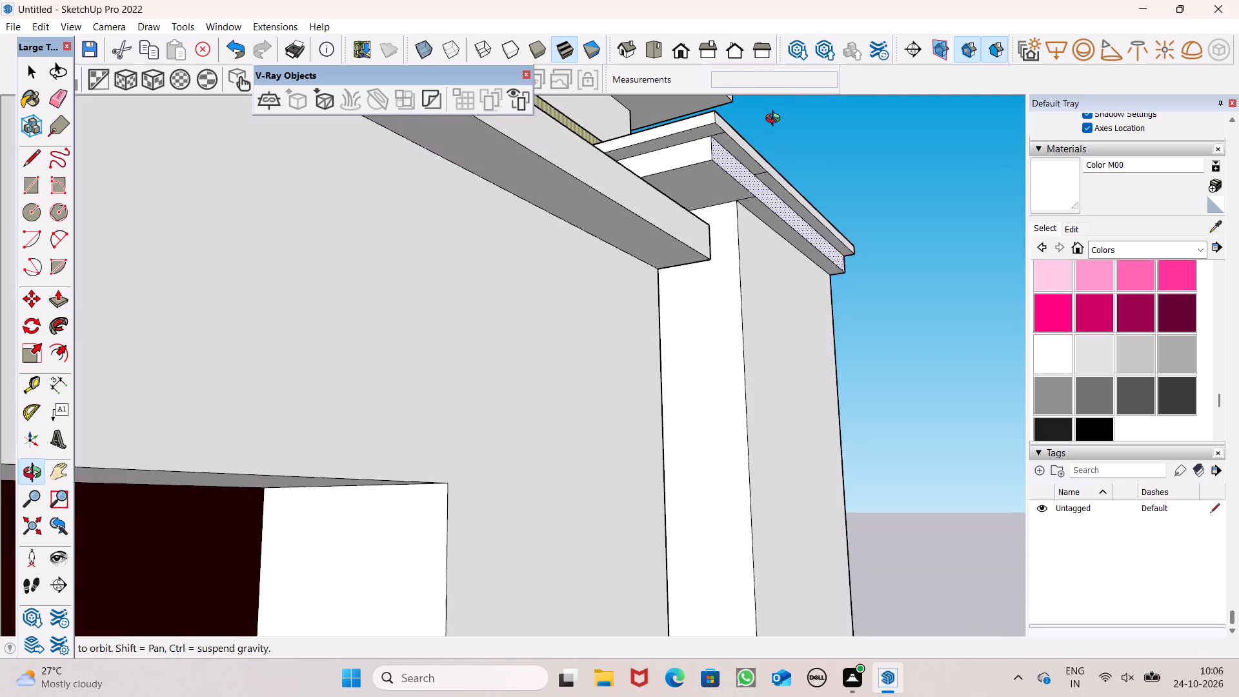
middle_drag(776, 120, 320, 216)
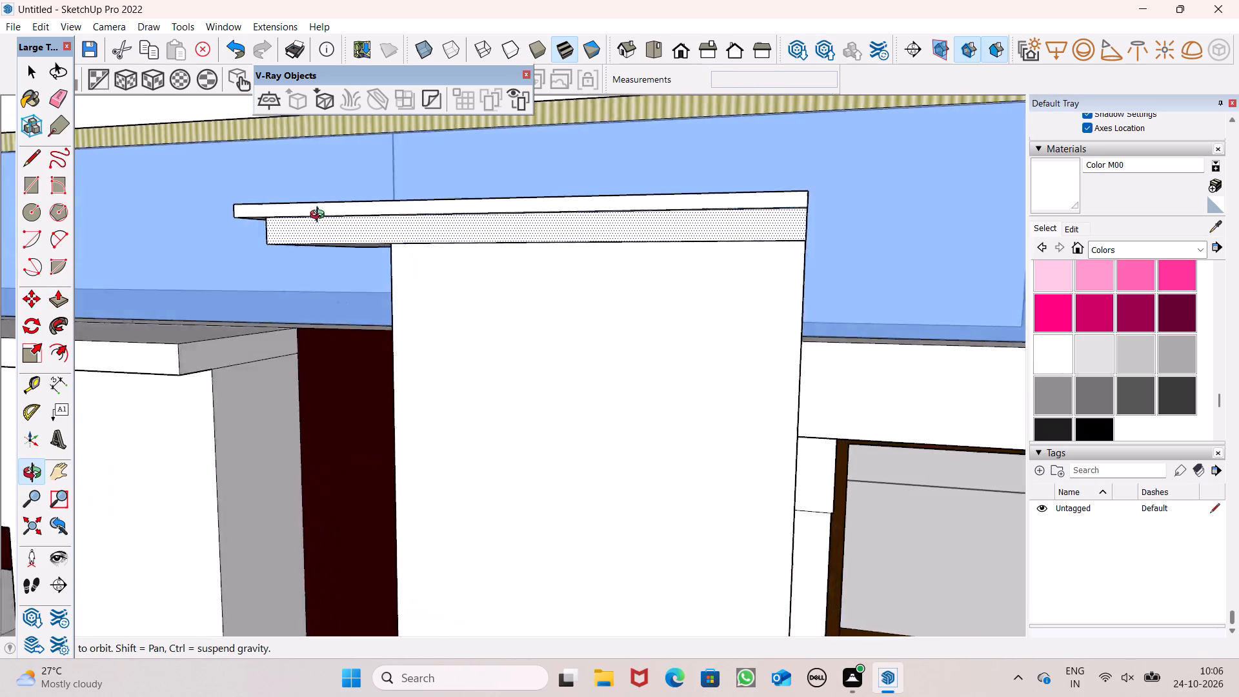
middle_drag(320, 216, 418, 180)
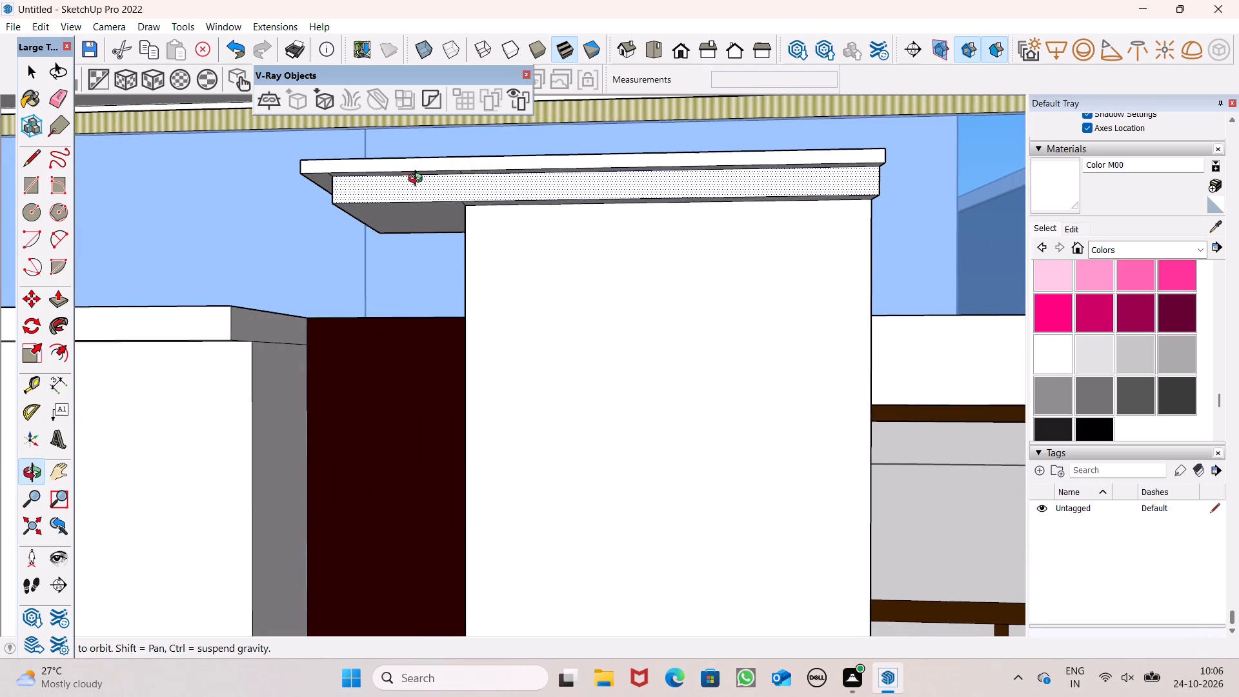
middle_drag(418, 180, 356, 186)
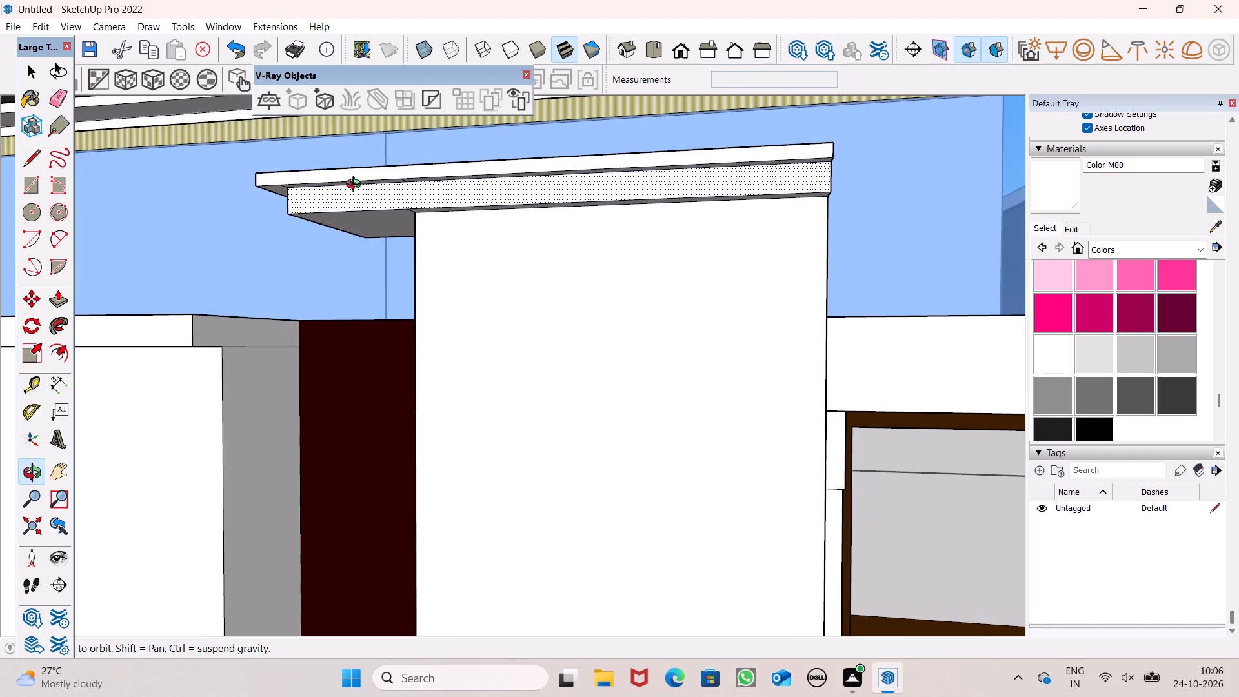
middle_drag(356, 186, 344, 187)
scroll(469, 203, down, 3)
middle_drag(511, 271, 767, 403)
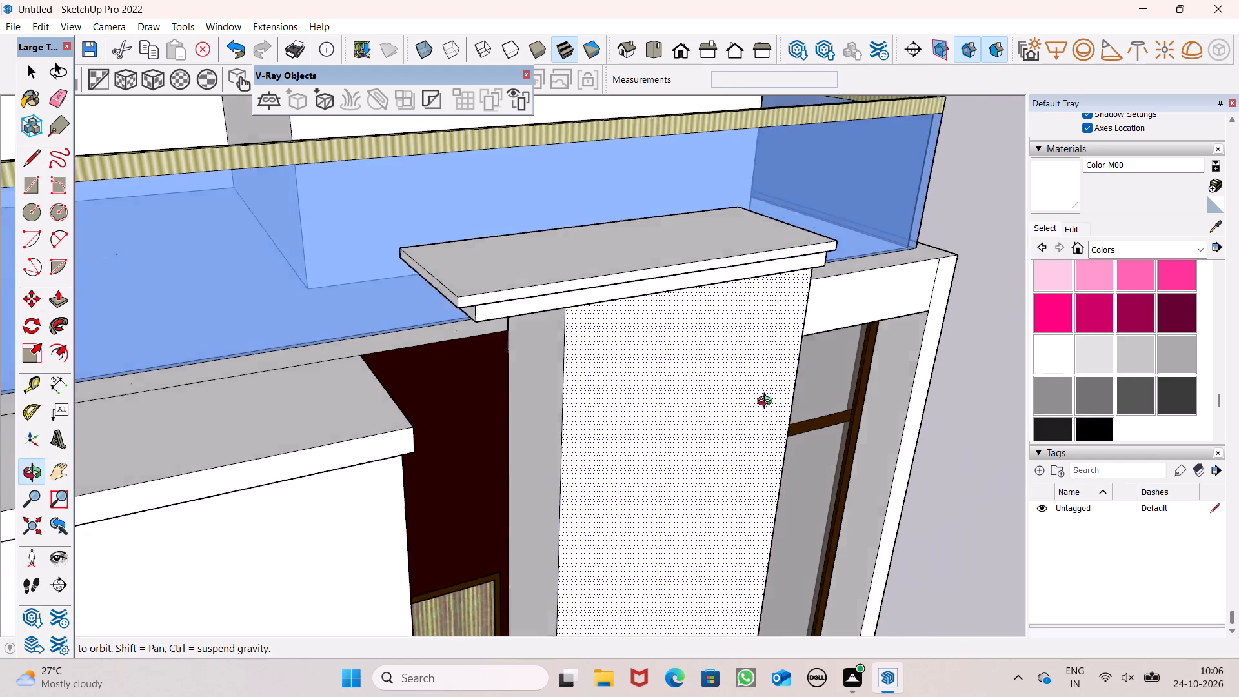
Undo the stepped cap's layers and overhangs until the front column has its plain top again.
middle_drag(767, 403, 770, 398)
key(ctrl+z)
key(ctrl+z)
key(ctrl+z)
key(ctrl+z)
key(ctrl+z)
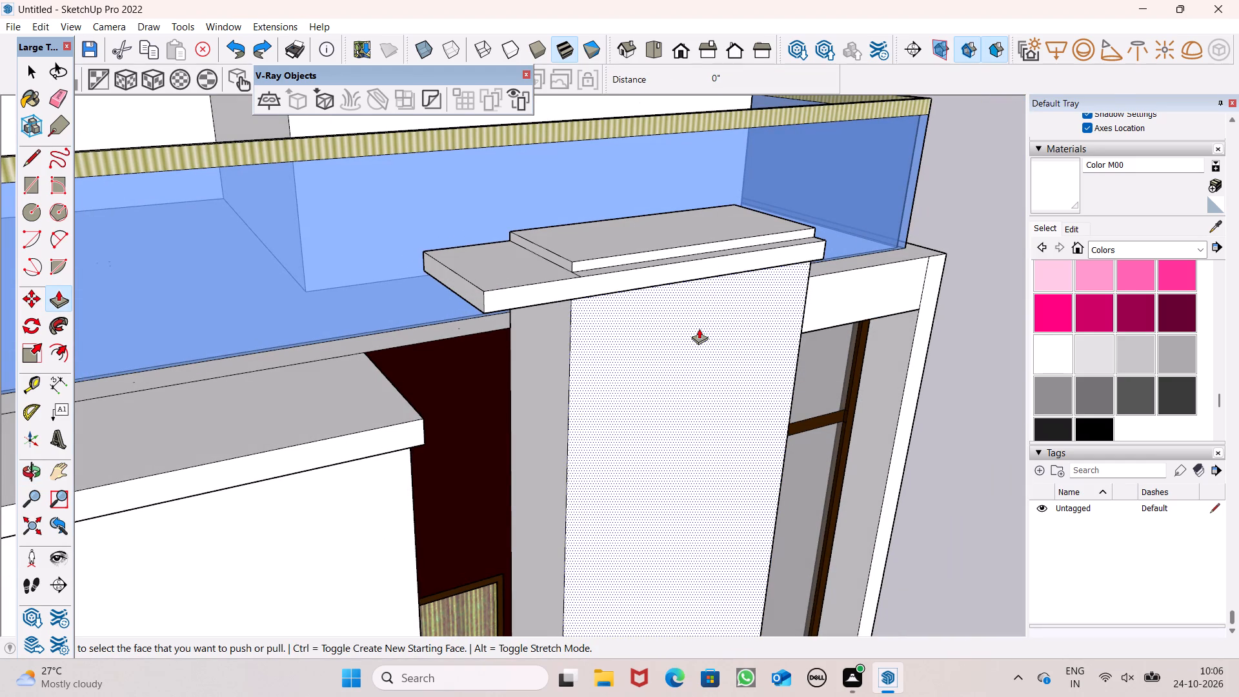
key(ctrl+z)
key(ctrl+z)
key(ctrl+z)
middle_drag(684, 318, 643, 337)
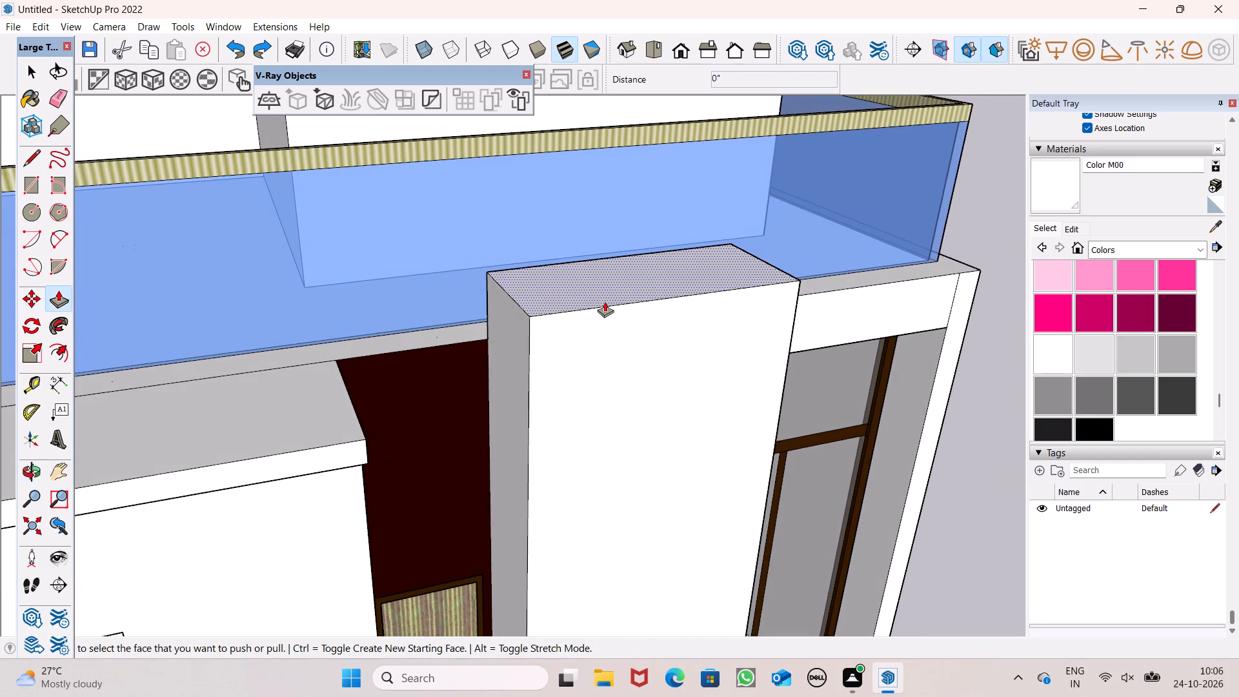
Raise the column's top face into three stacked cap layers: about 1 9/16", about 5 3/8", and a thinner top one.
drag(599, 294, 596, 288)
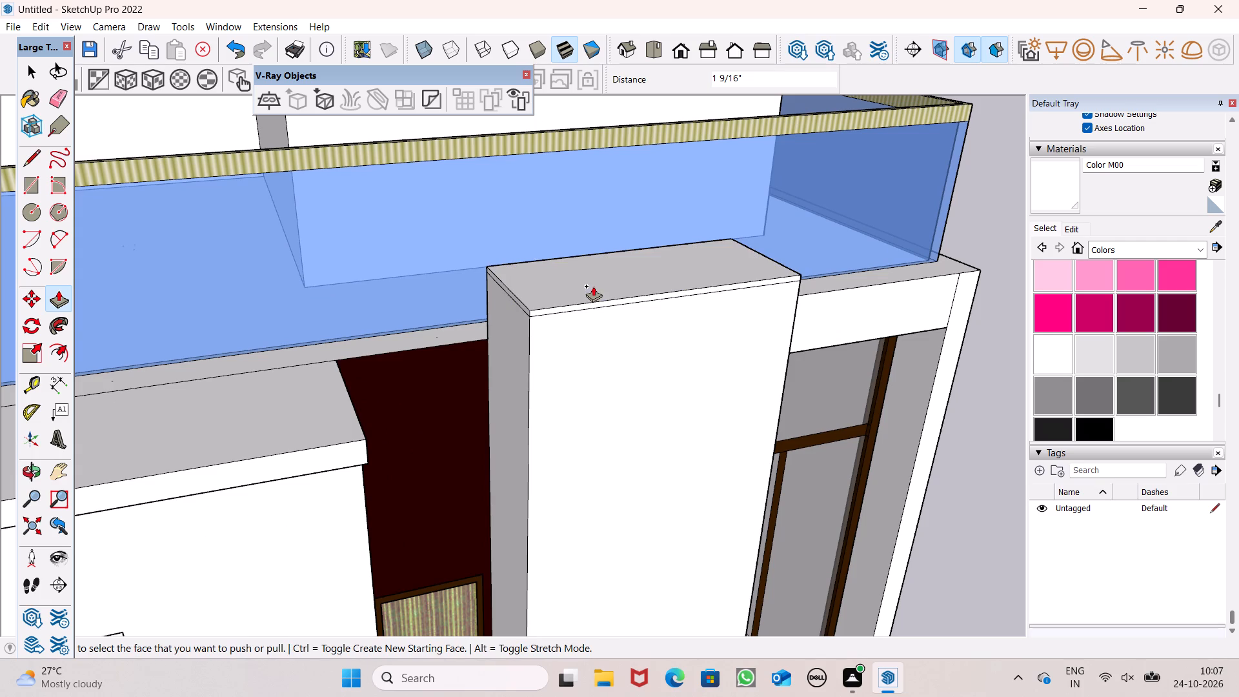
click(560, 294)
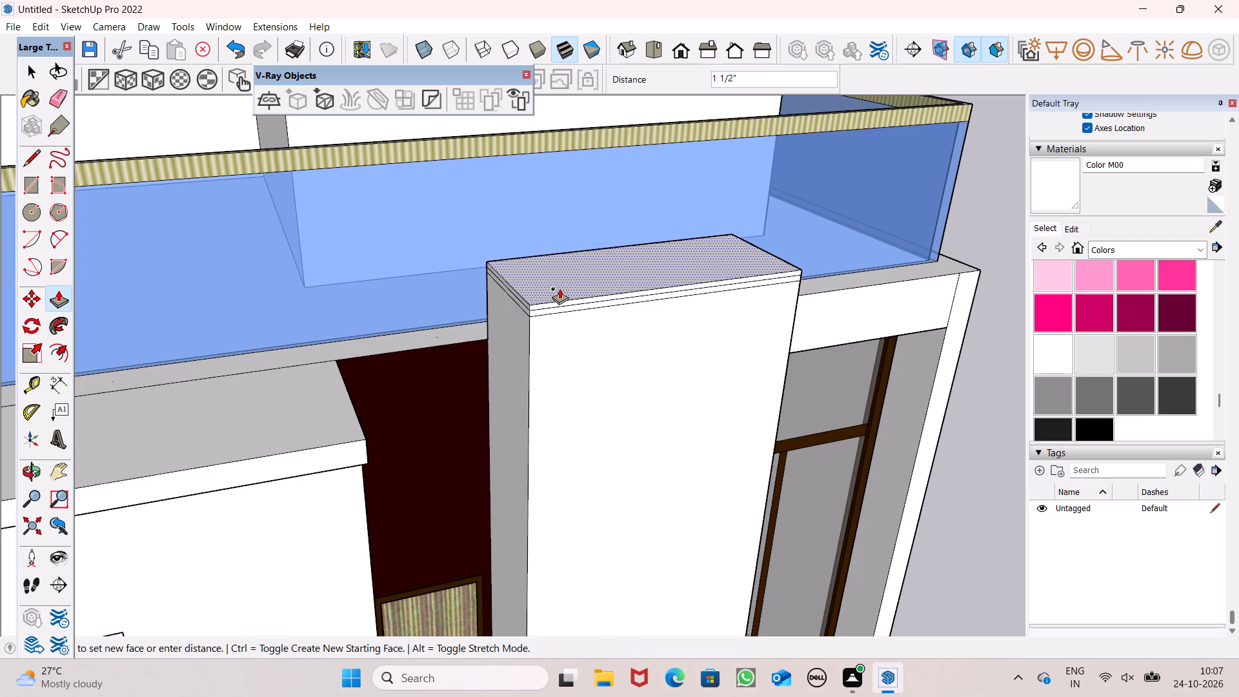
drag(563, 292, 566, 271)
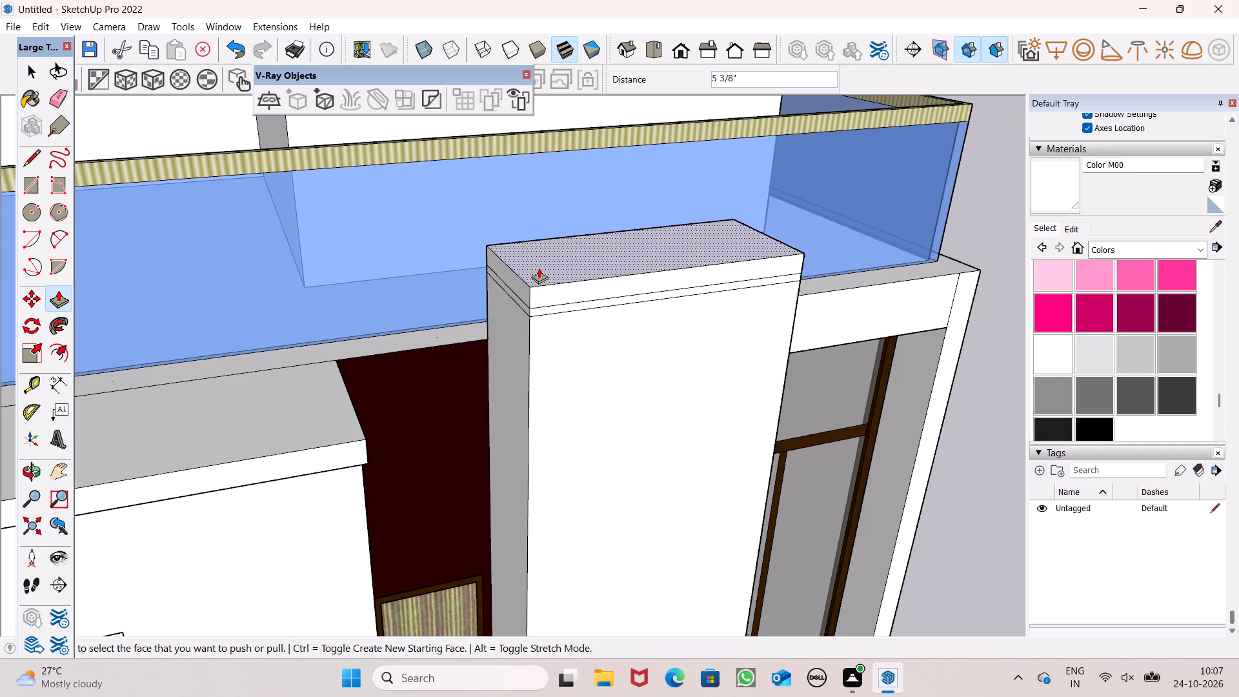
drag(543, 274, 550, 263)
click(550, 263)
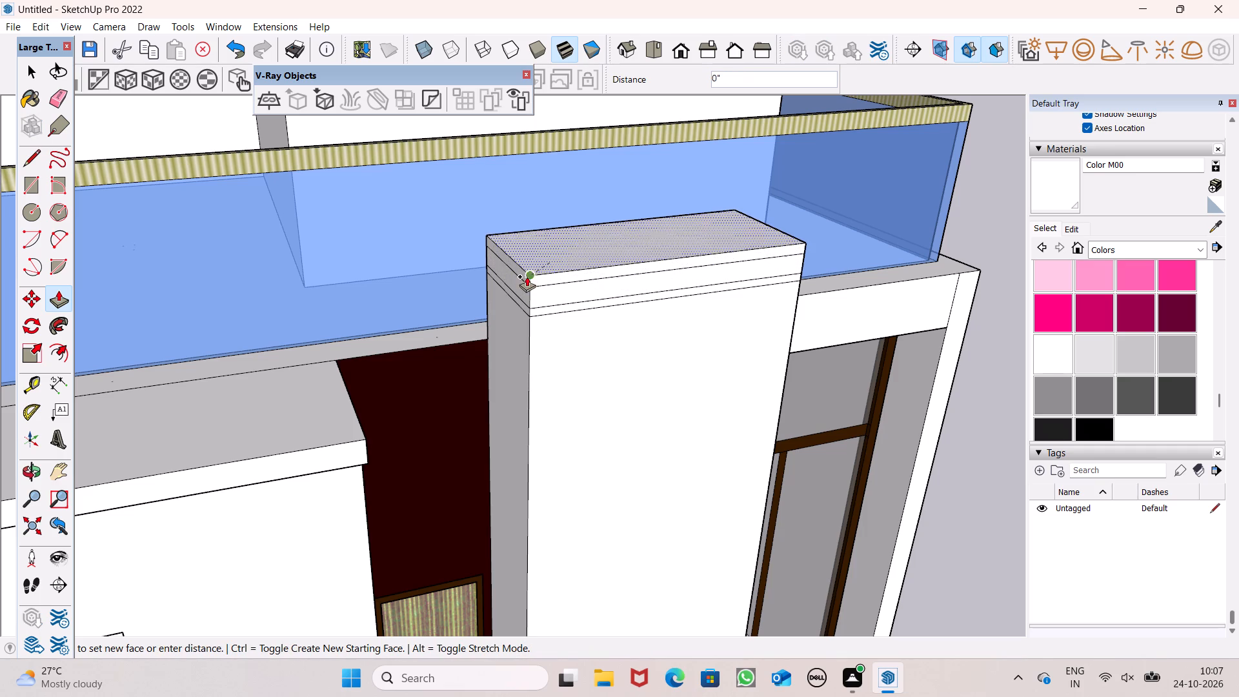
key(space)
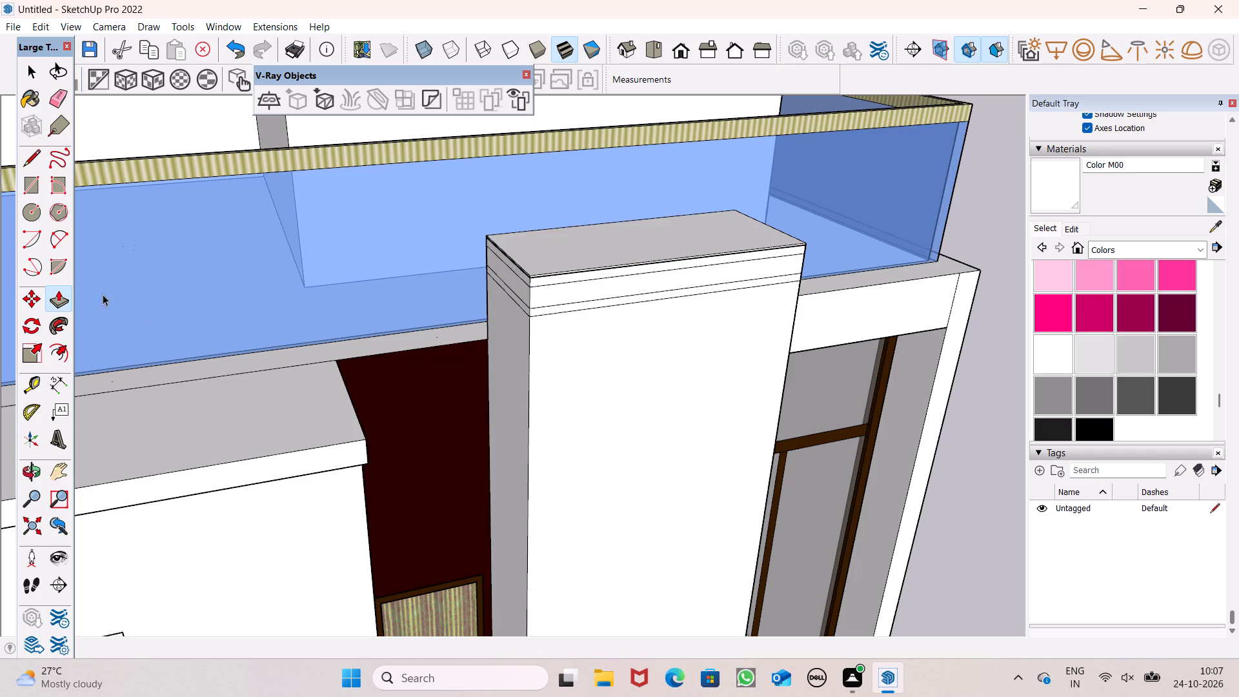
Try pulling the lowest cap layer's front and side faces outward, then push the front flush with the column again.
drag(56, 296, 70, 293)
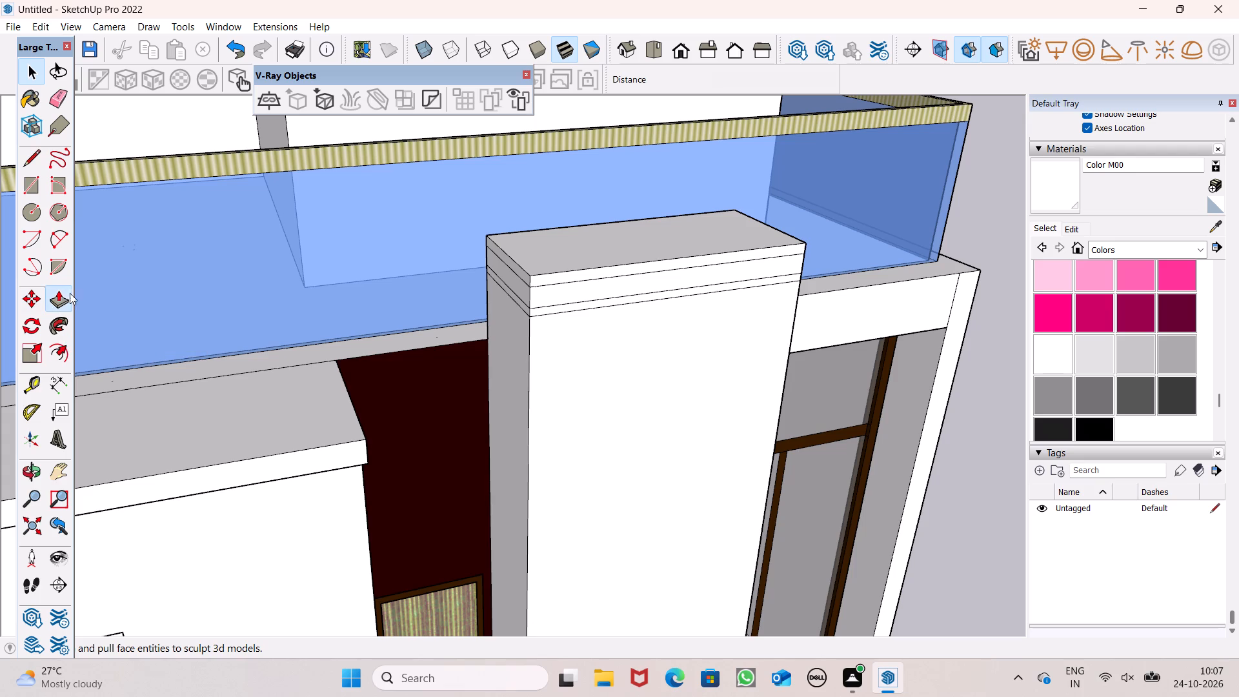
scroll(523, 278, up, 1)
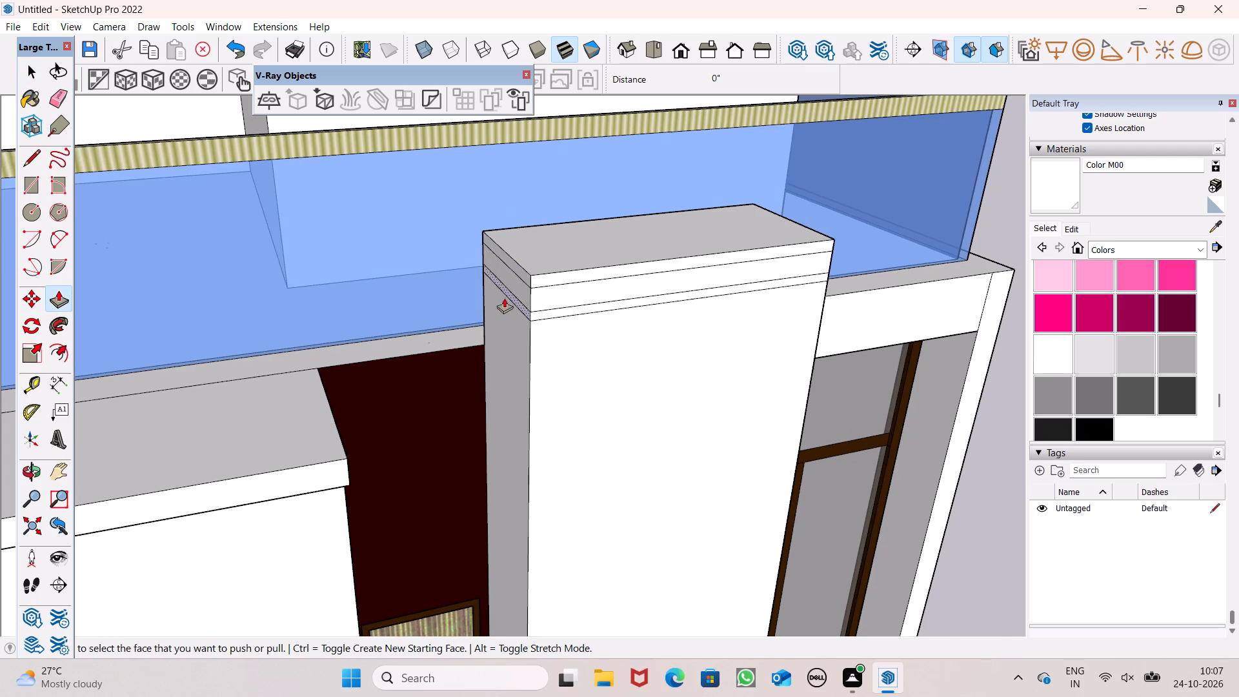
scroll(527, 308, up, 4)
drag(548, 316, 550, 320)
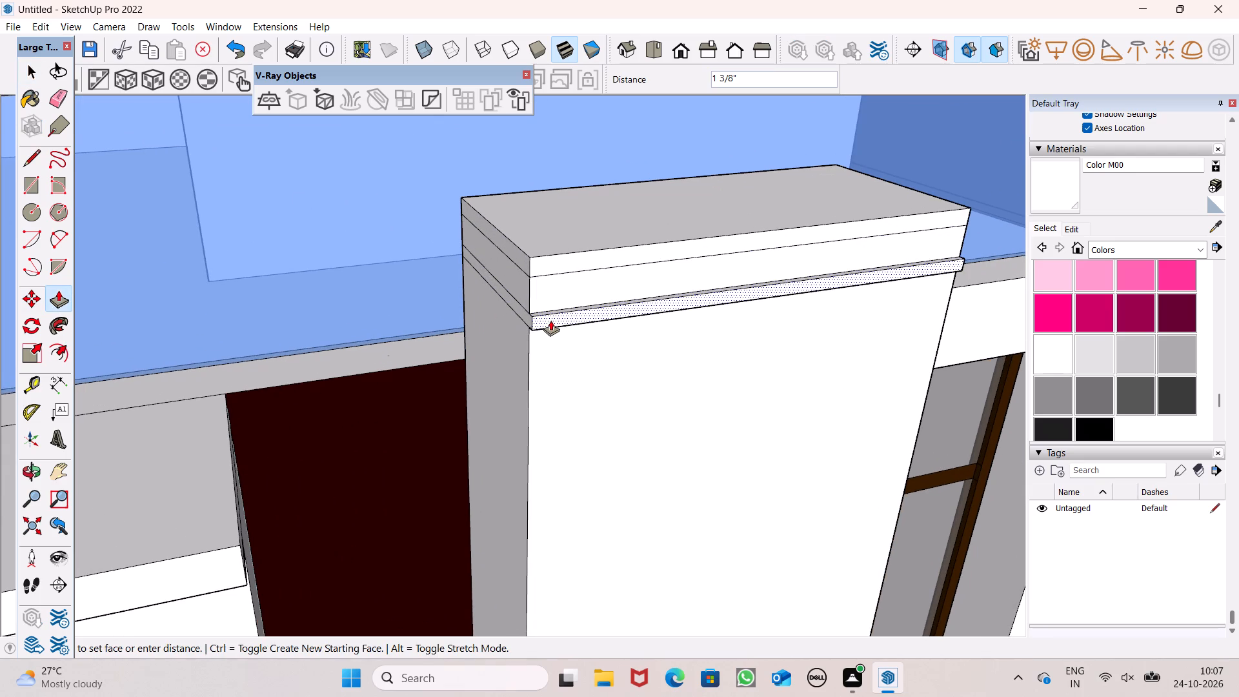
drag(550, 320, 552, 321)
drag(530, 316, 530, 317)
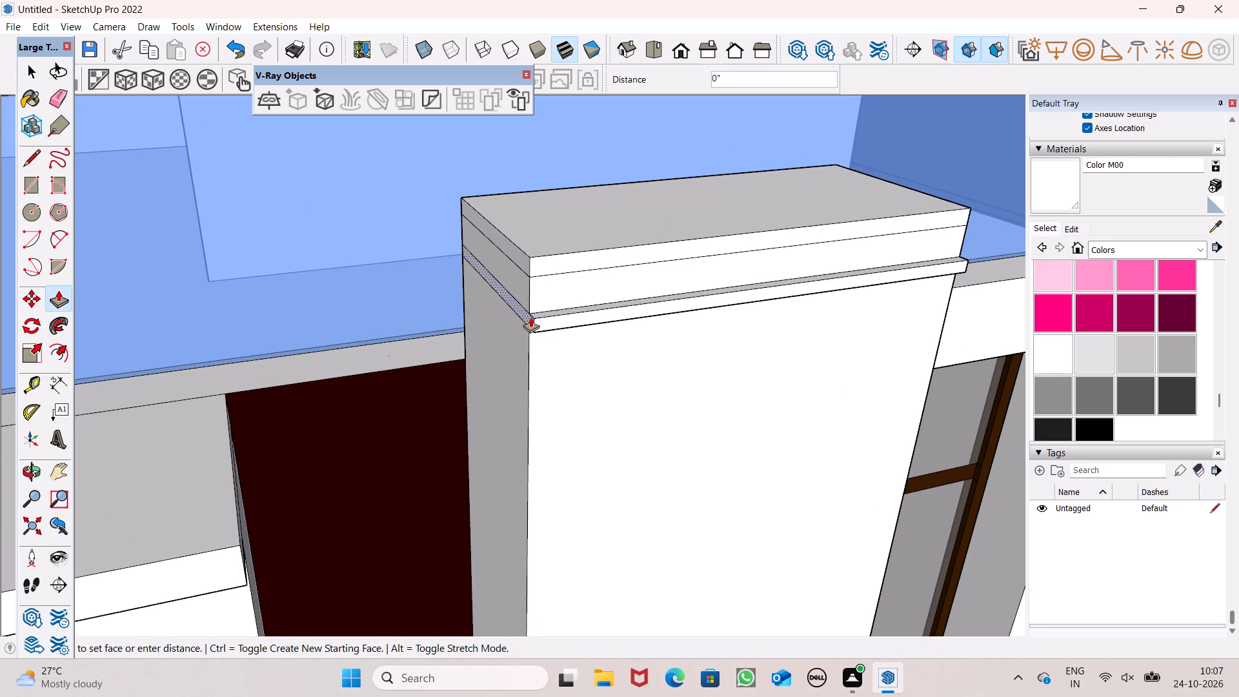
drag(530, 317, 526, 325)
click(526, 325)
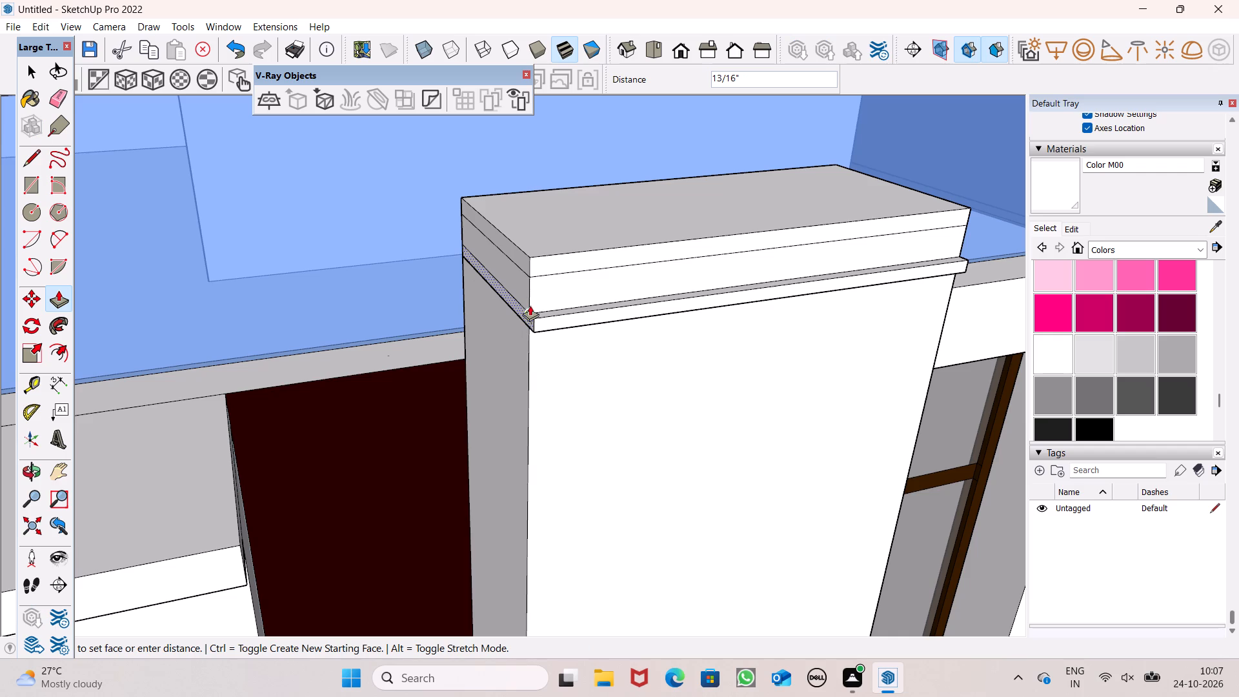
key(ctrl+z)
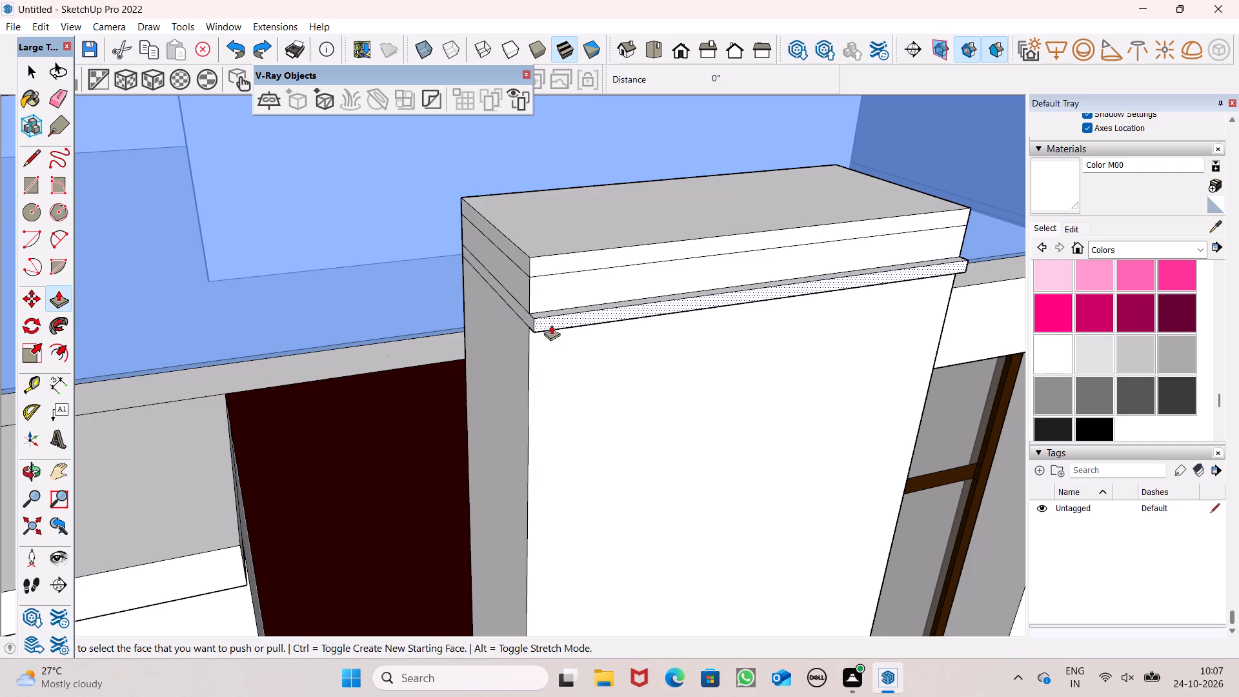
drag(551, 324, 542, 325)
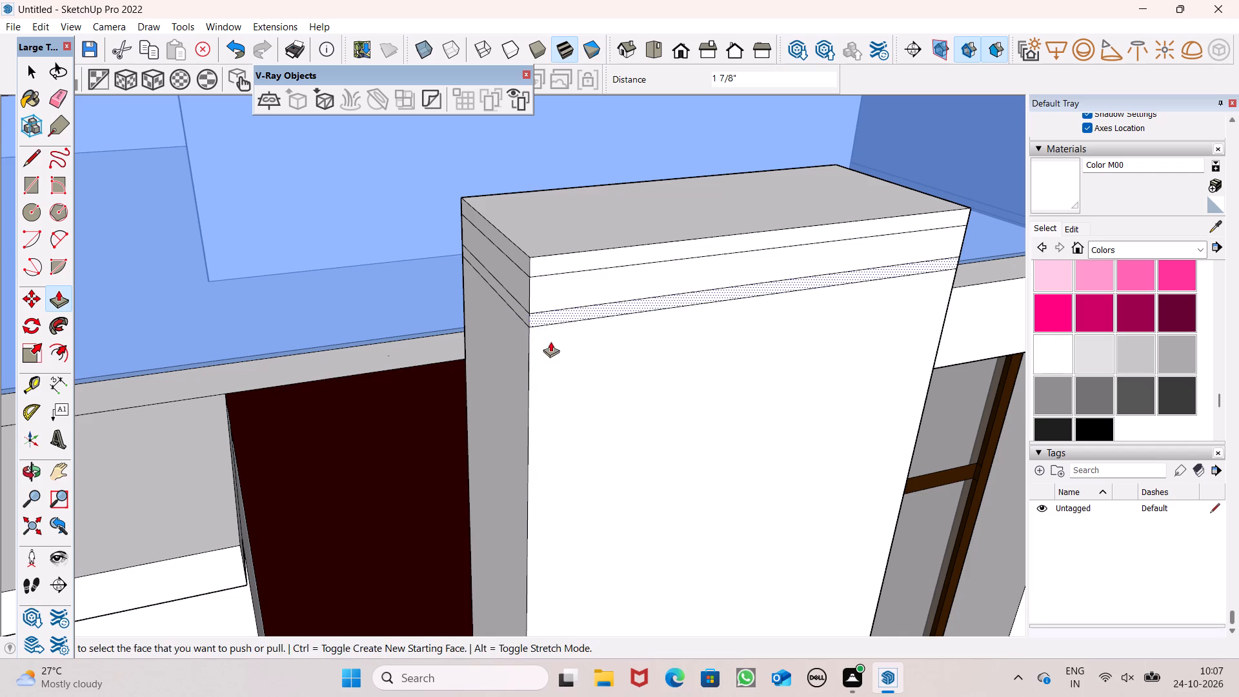
Pull the lowest cap layer's front face slightly forward of the column as a thin ledge.
middle_drag(552, 343, 558, 376)
middle_drag(552, 368, 553, 391)
scroll(558, 389, up, 5)
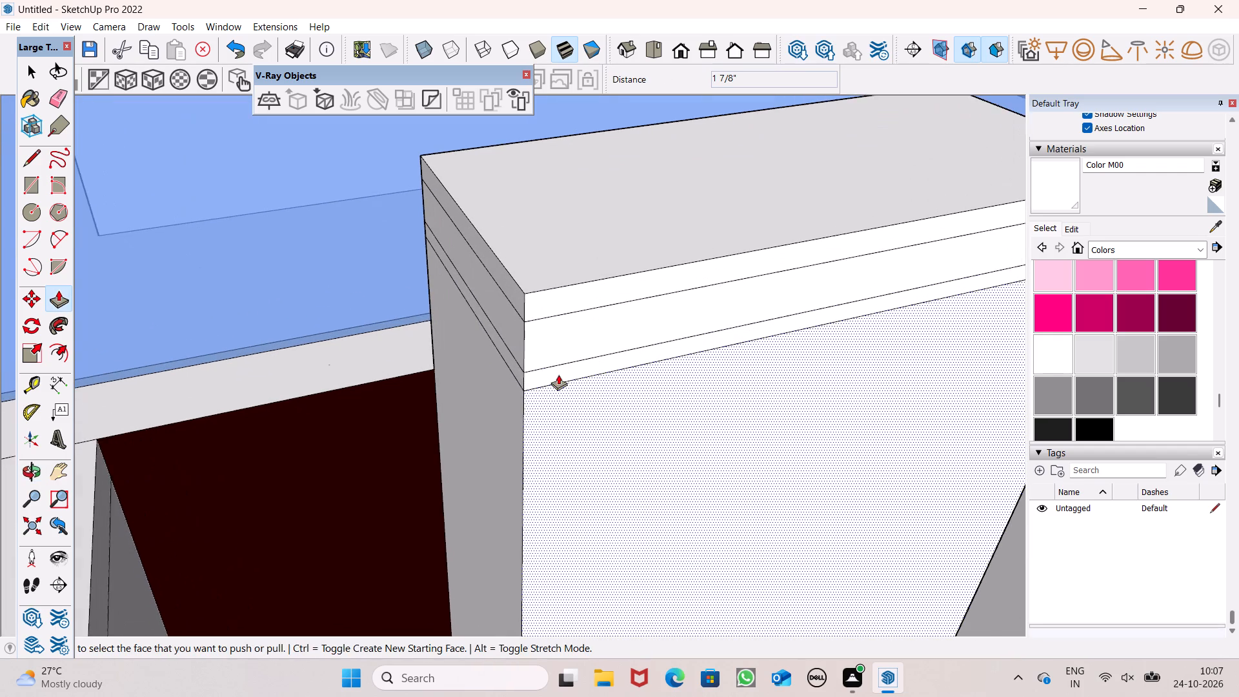
drag(558, 374, 563, 385)
click(563, 385)
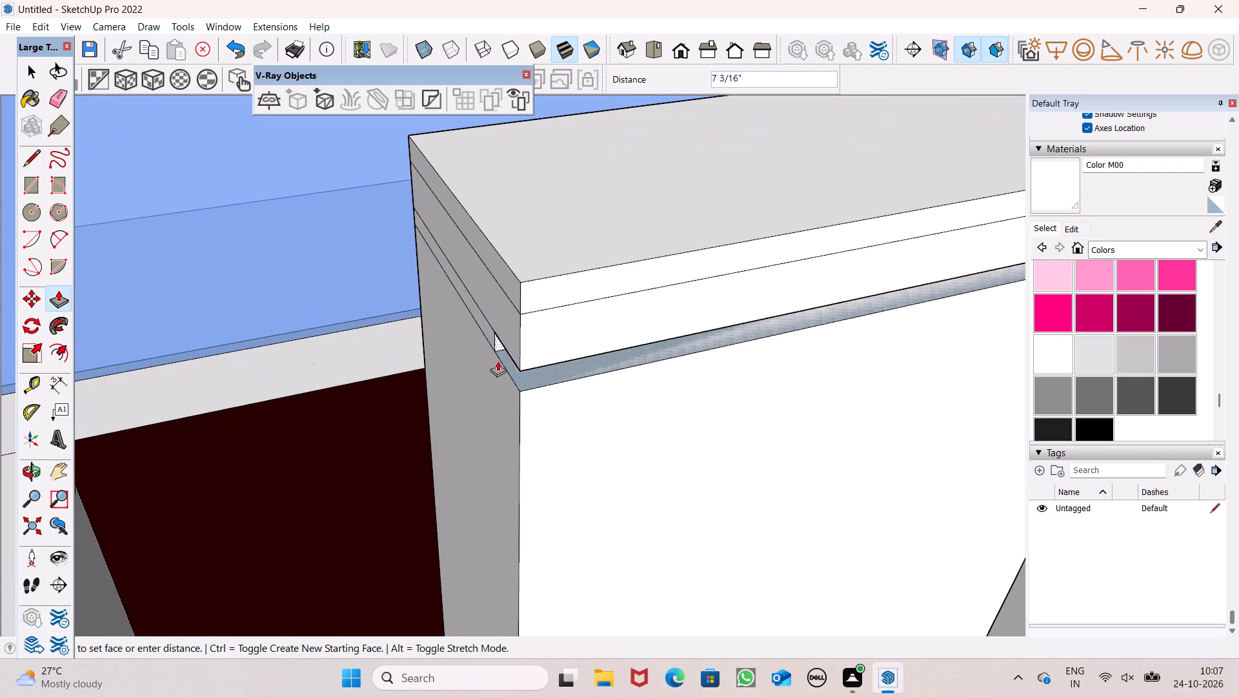
key(space)
Extend the middle cap layer sideways over the dark red recess by about 2' 8 15/16".
scroll(476, 328, down, 2)
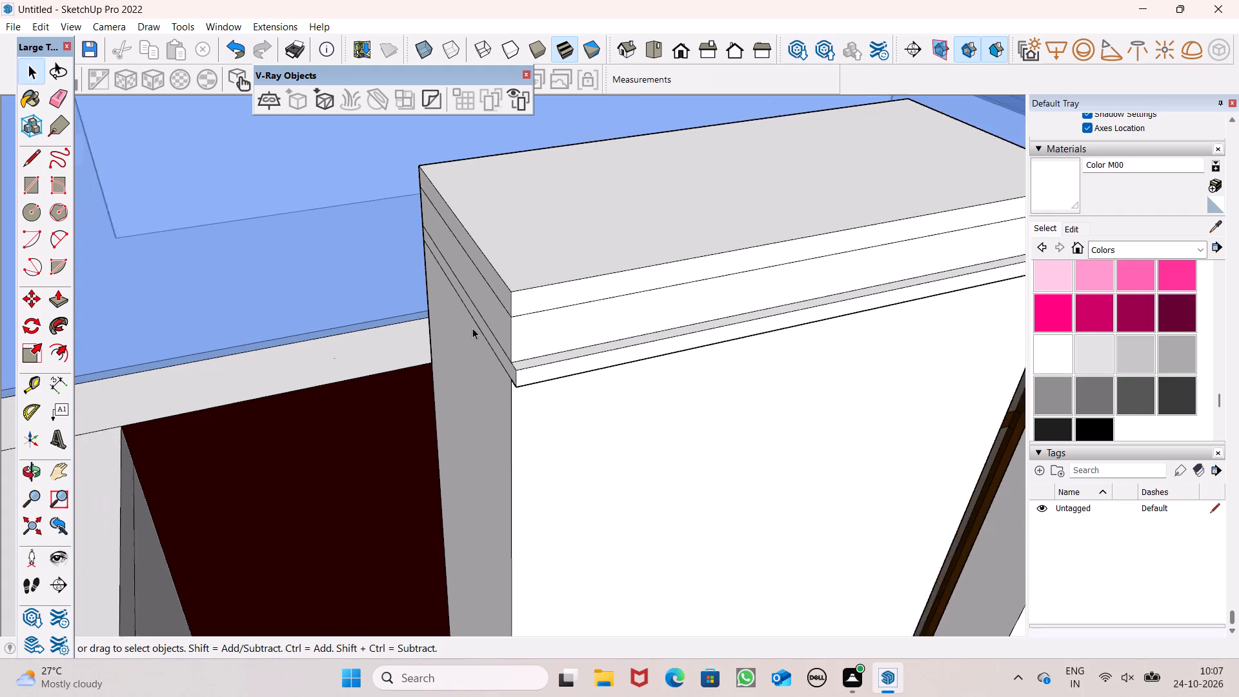
scroll(472, 328, down, 3)
middle_drag(570, 371, 518, 309)
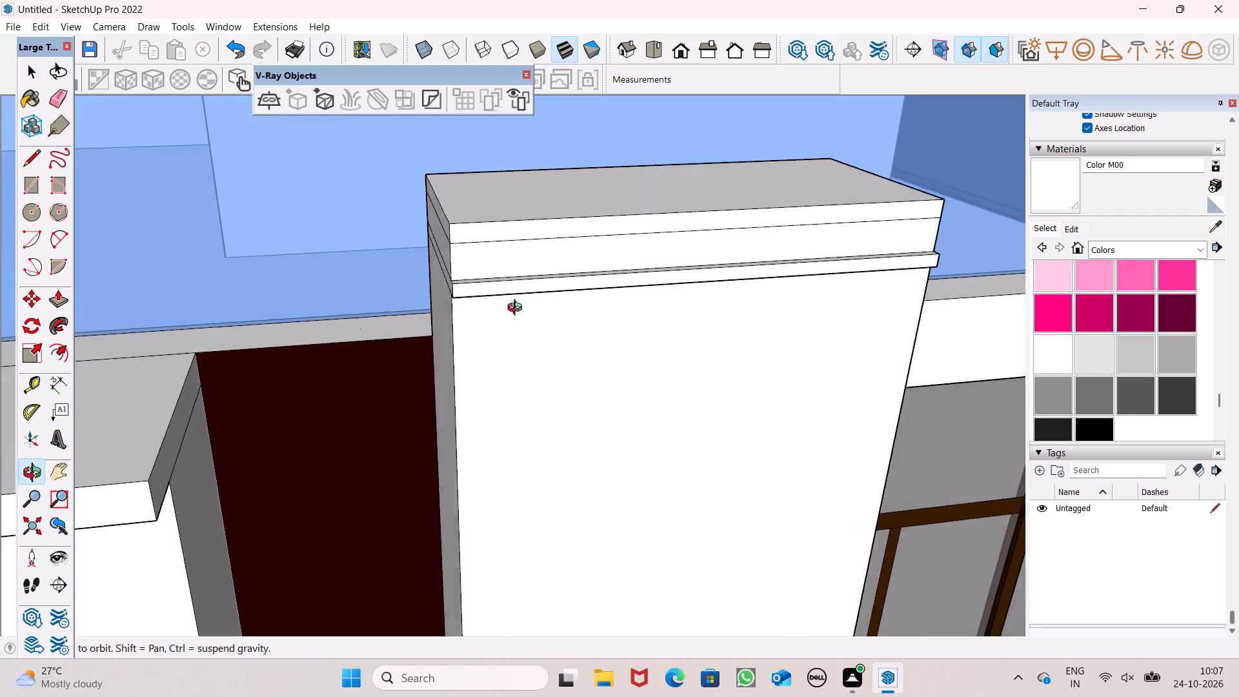
middle_drag(518, 309, 656, 320)
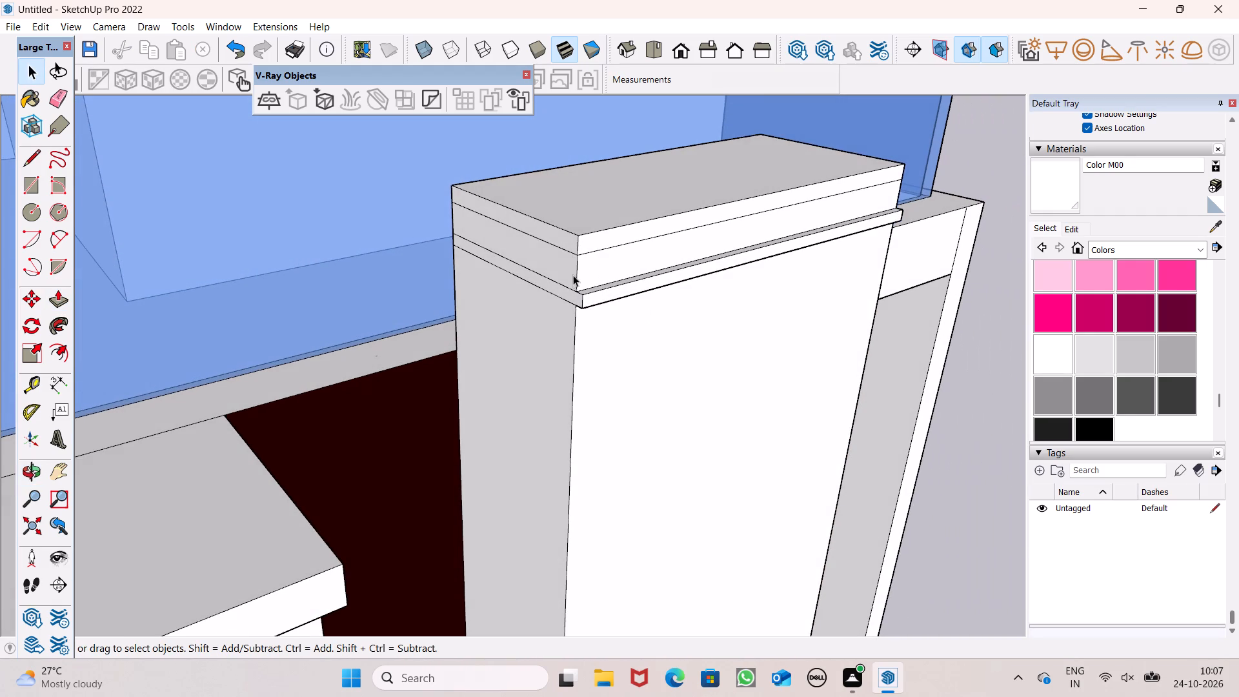
click(61, 298)
scroll(392, 227, down, 3)
middle_drag(437, 258, 428, 268)
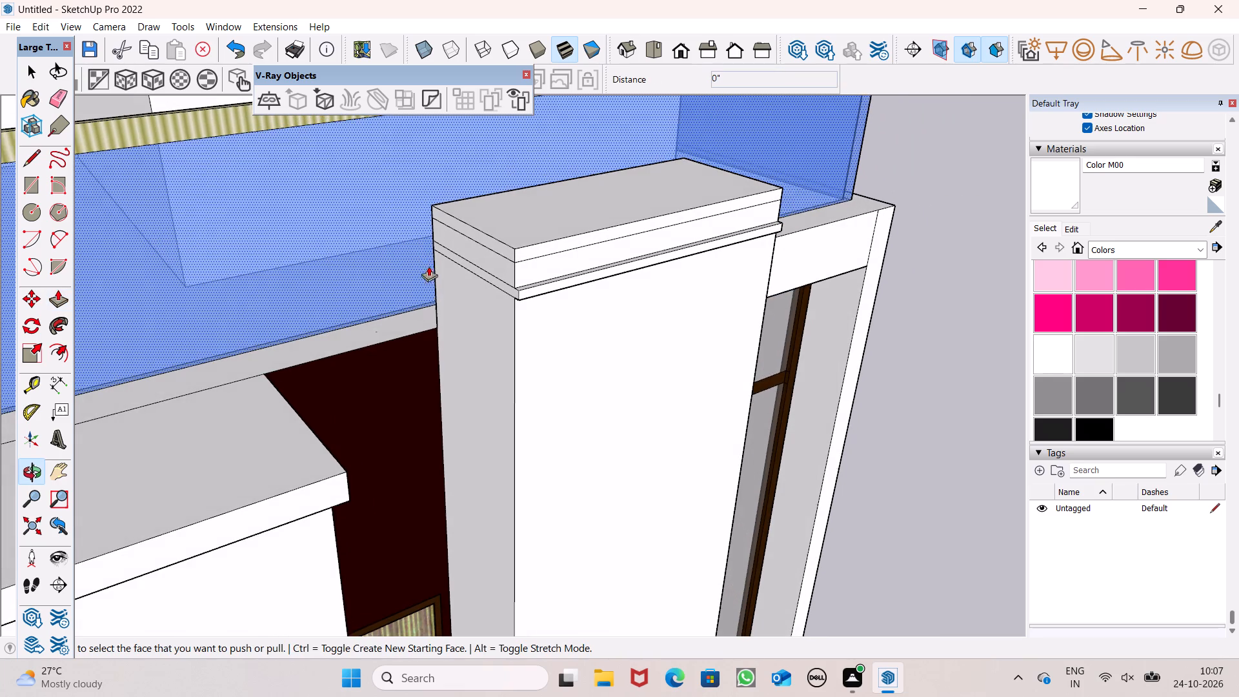
scroll(518, 212, down, 2)
middle_drag(509, 254, 460, 267)
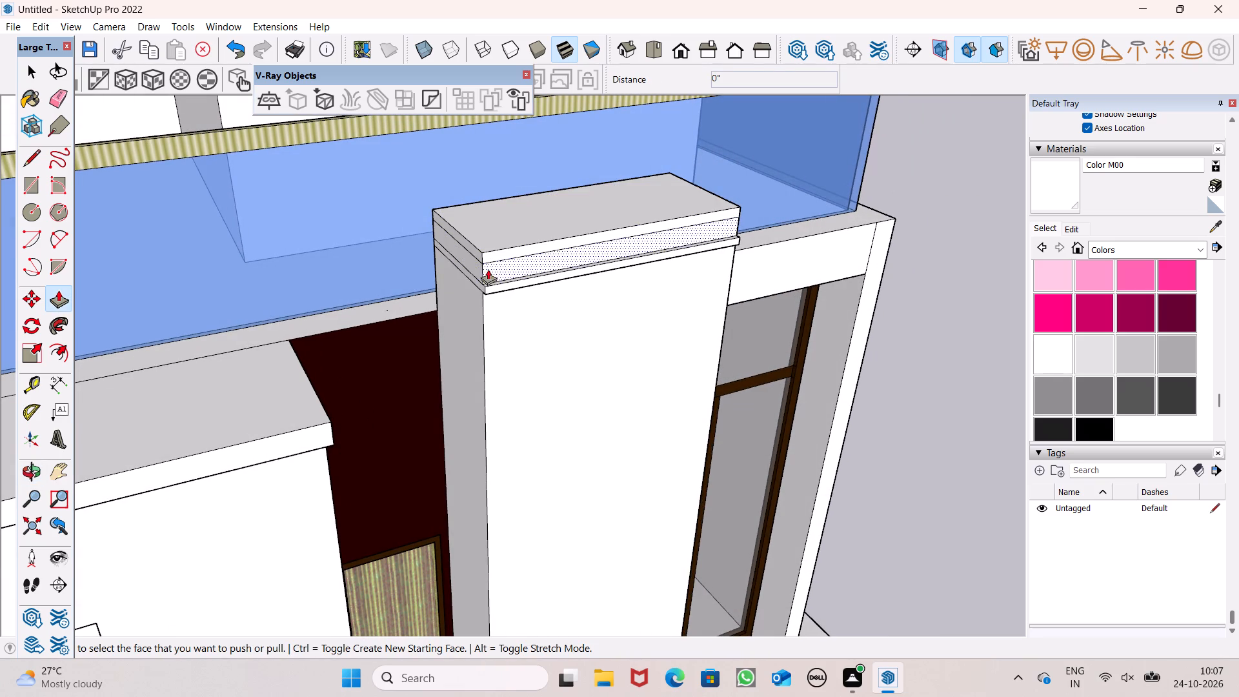
drag(478, 268, 372, 297)
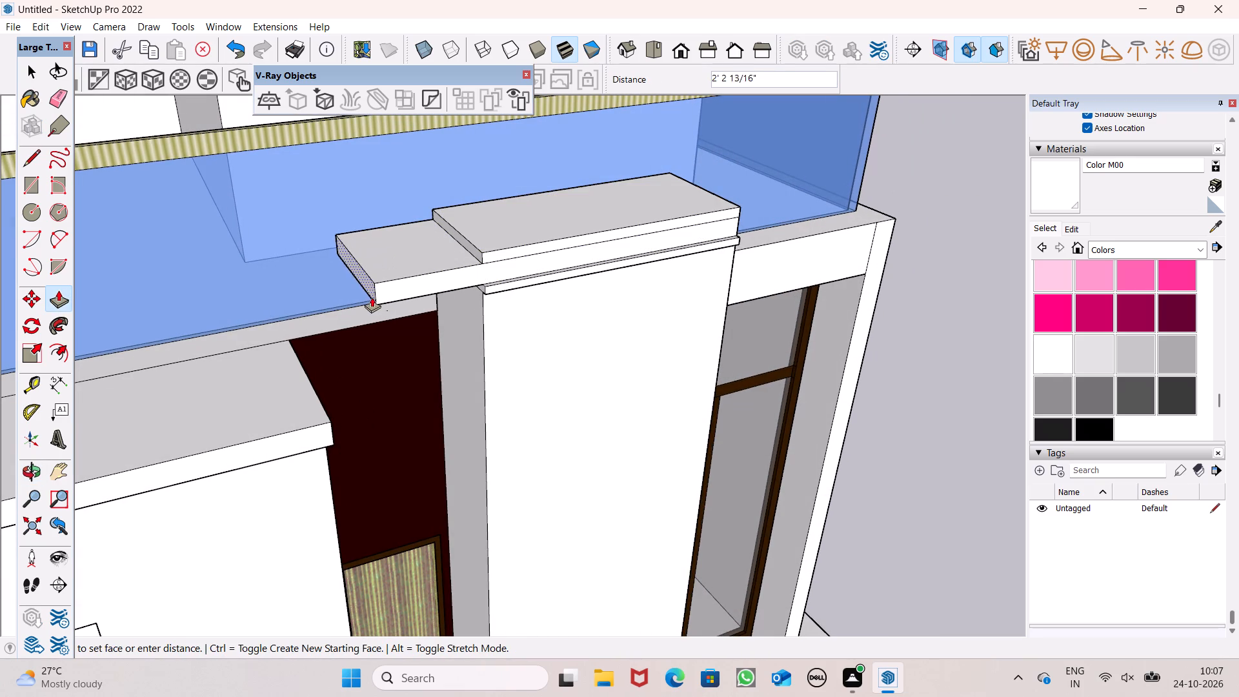
drag(372, 297, 347, 299)
Push the middle cap layer's overhanging end back toward the column by about 5 1/16".
scroll(490, 218, down, 2)
middle_drag(489, 258, 452, 180)
scroll(469, 177, down, 3)
middle_drag(472, 199, 555, 194)
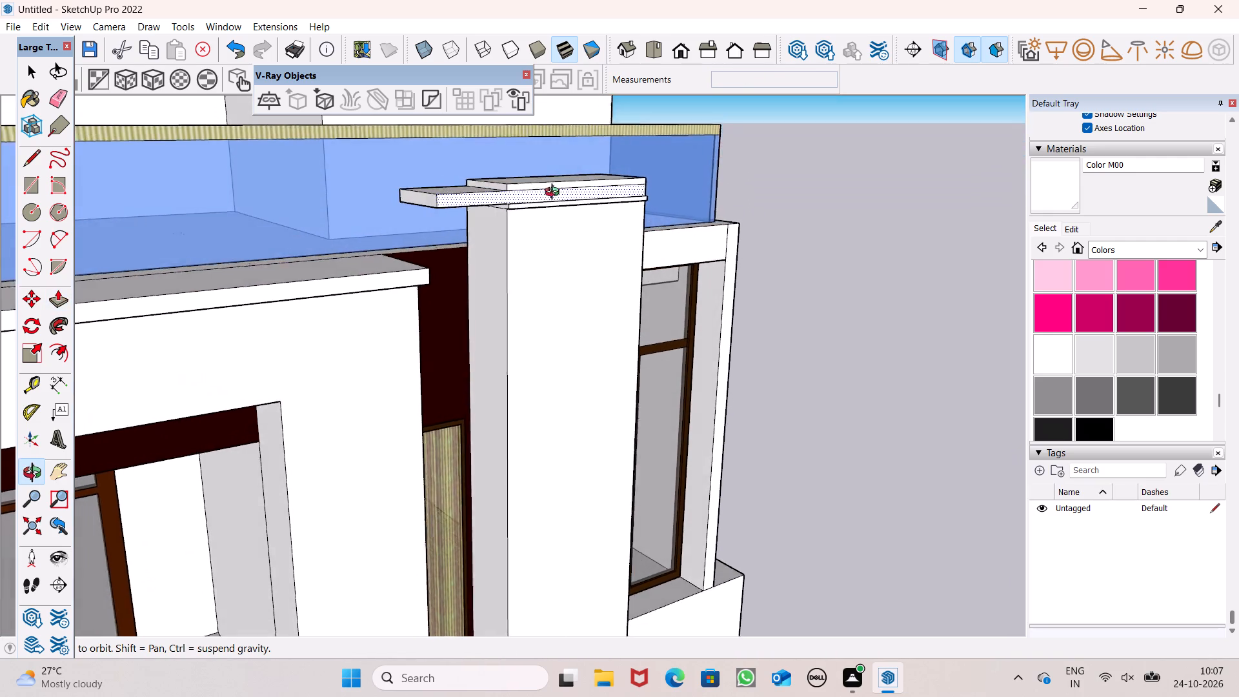
middle_drag(555, 194, 543, 221)
scroll(509, 212, up, 6)
scroll(525, 183, down, 3)
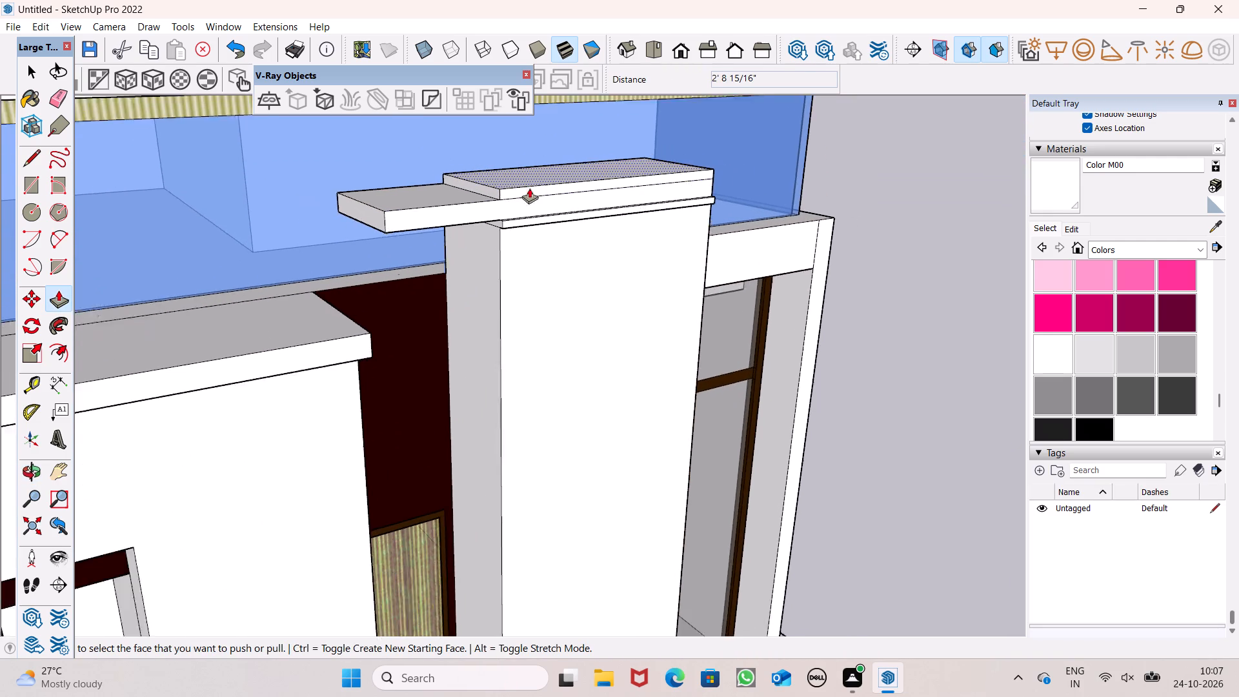
middle_drag(545, 199, 604, 196)
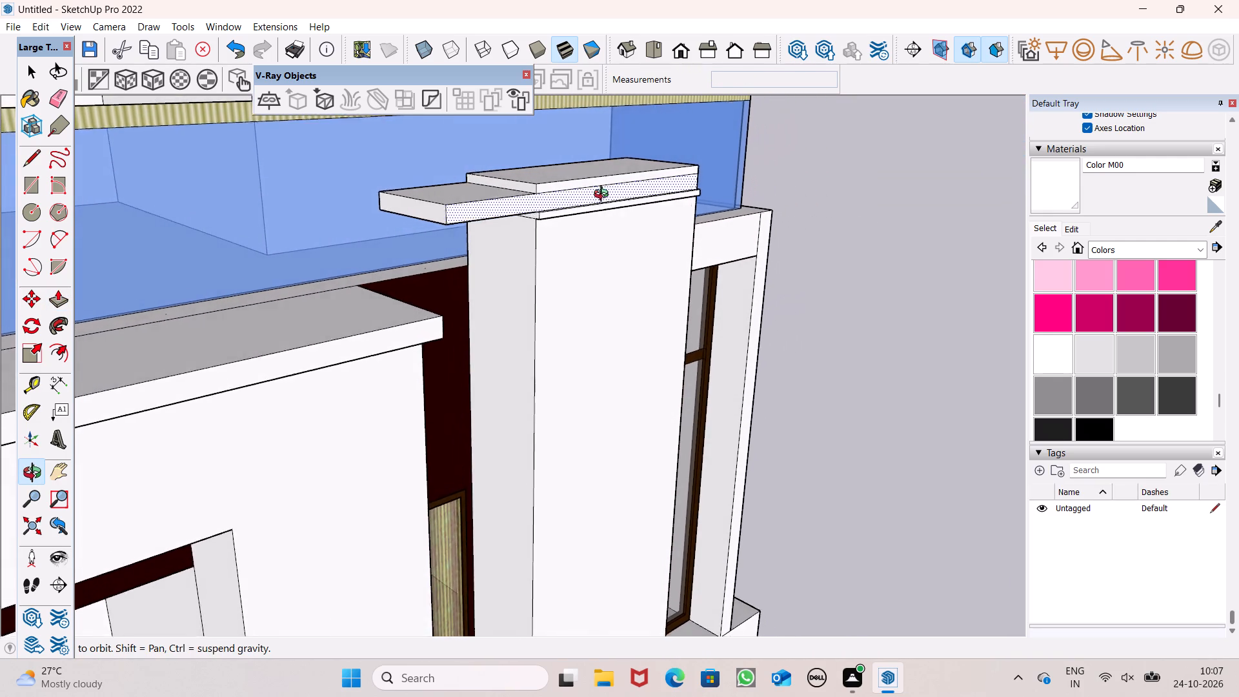
middle_drag(604, 196, 600, 211)
scroll(488, 221, up, 3)
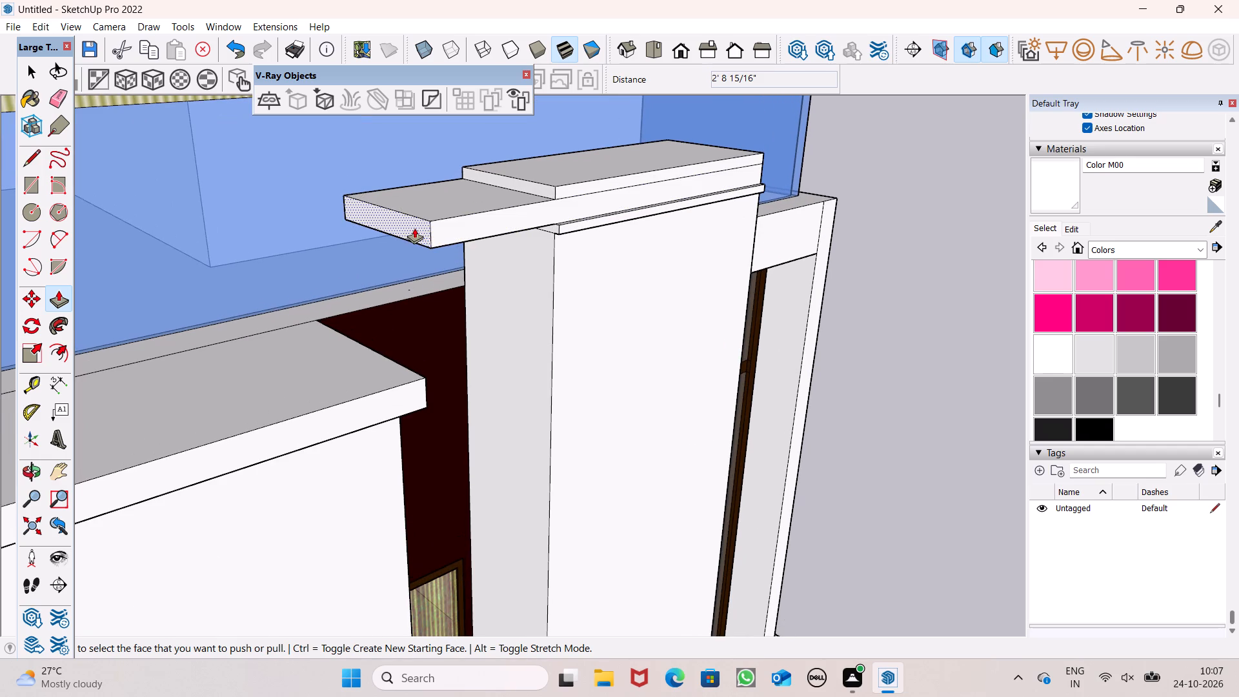
drag(415, 228, 436, 227)
Shorten the middle cap layer's side overhang by about another 2 3/16".
scroll(443, 227, down, 4)
middle_drag(441, 225, 423, 161)
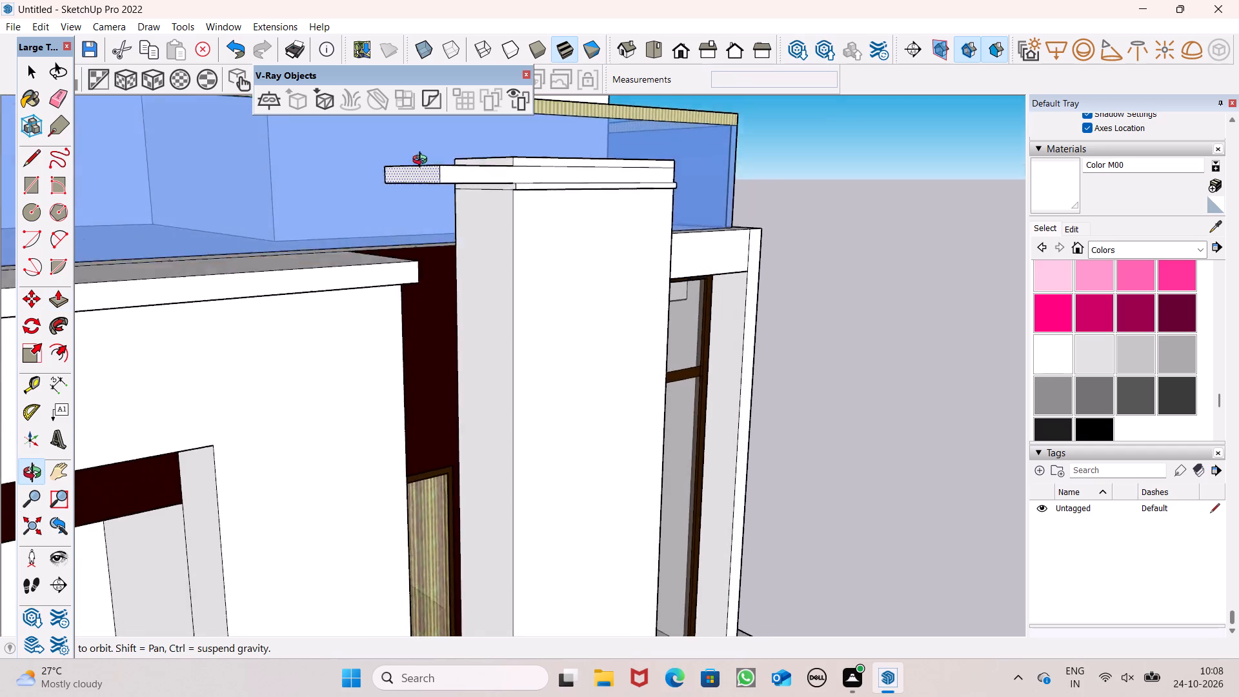
middle_drag(423, 161, 387, 133)
middle_drag(514, 195, 599, 288)
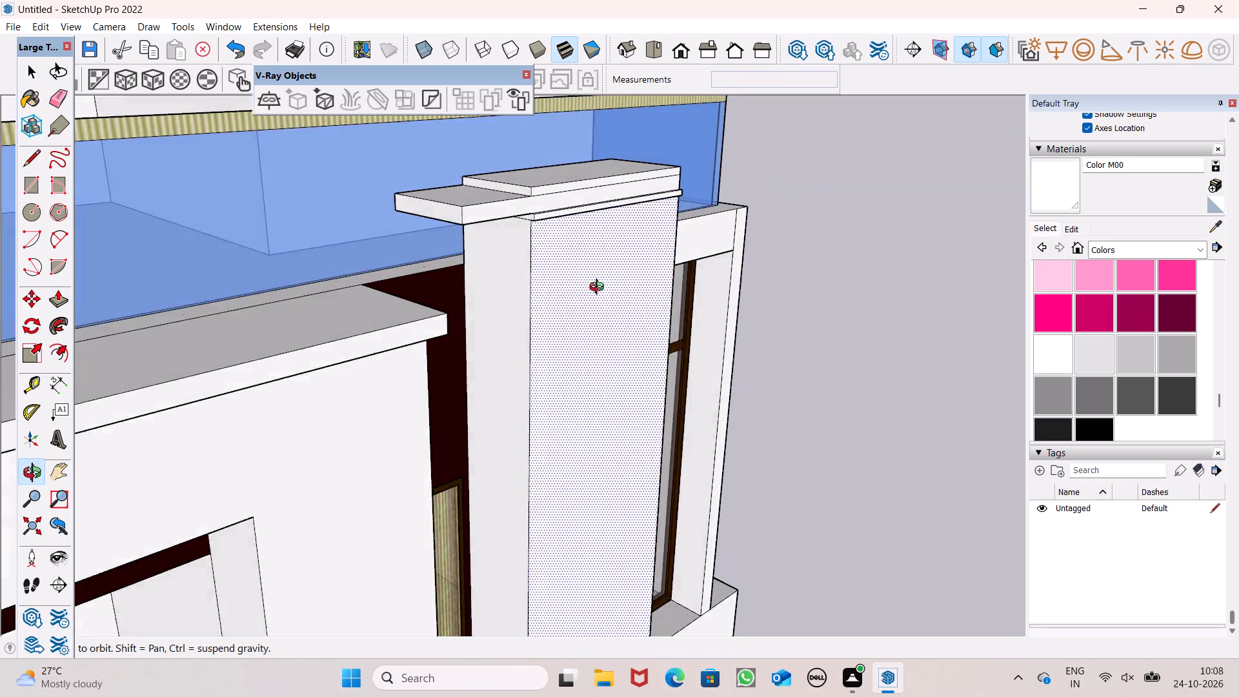
middle_drag(599, 288, 621, 304)
scroll(527, 247, up, 5)
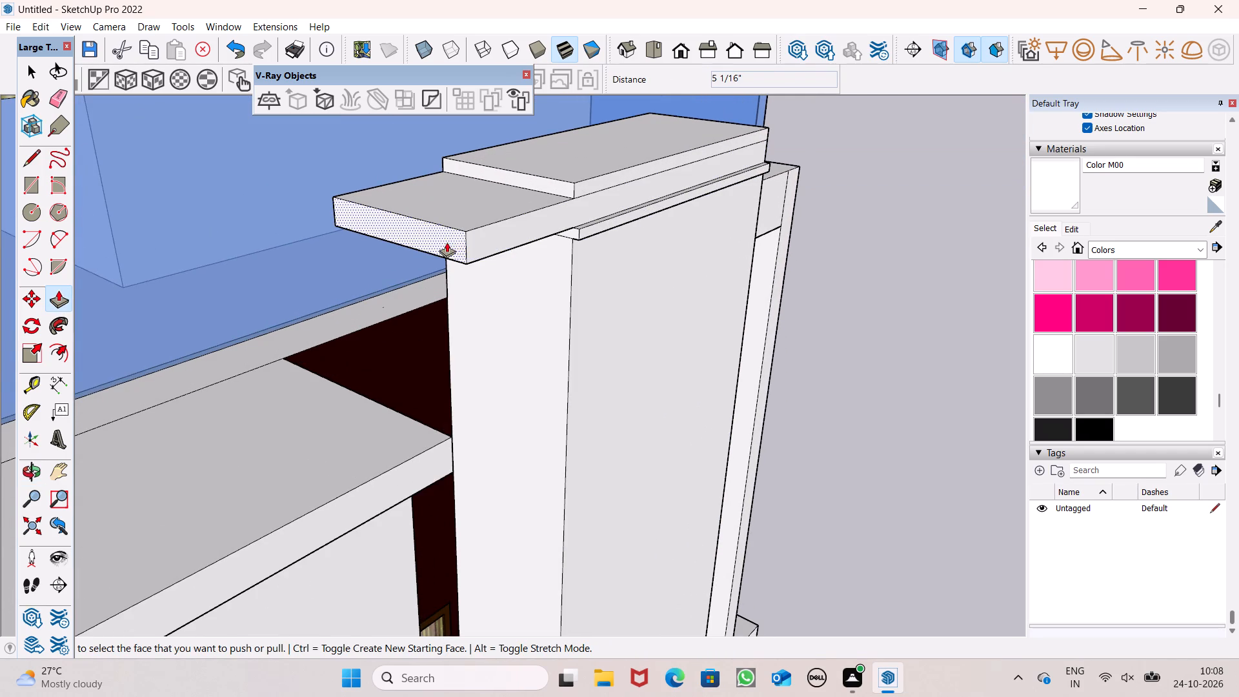
drag(447, 242, 457, 242)
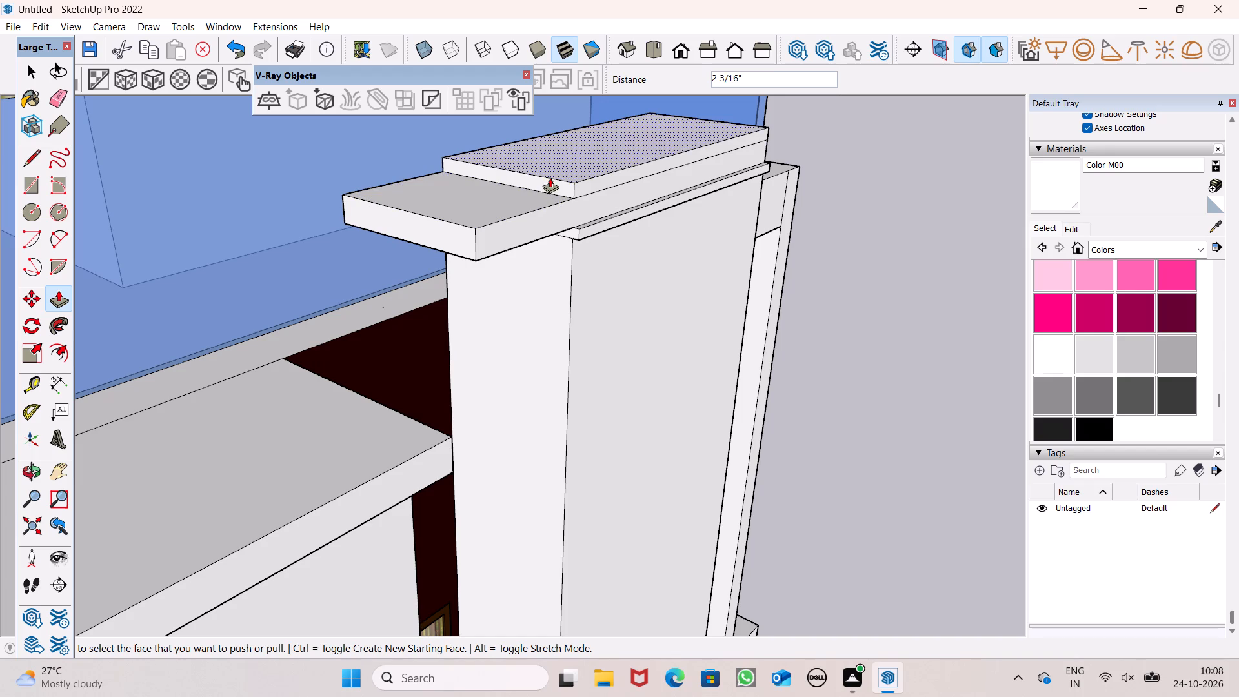
Extend the upper cap layer sideways to the middle layer's end, plus about 1 1/8" beyond it.
drag(547, 185, 454, 234)
drag(457, 213, 458, 223)
drag(463, 209, 461, 206)
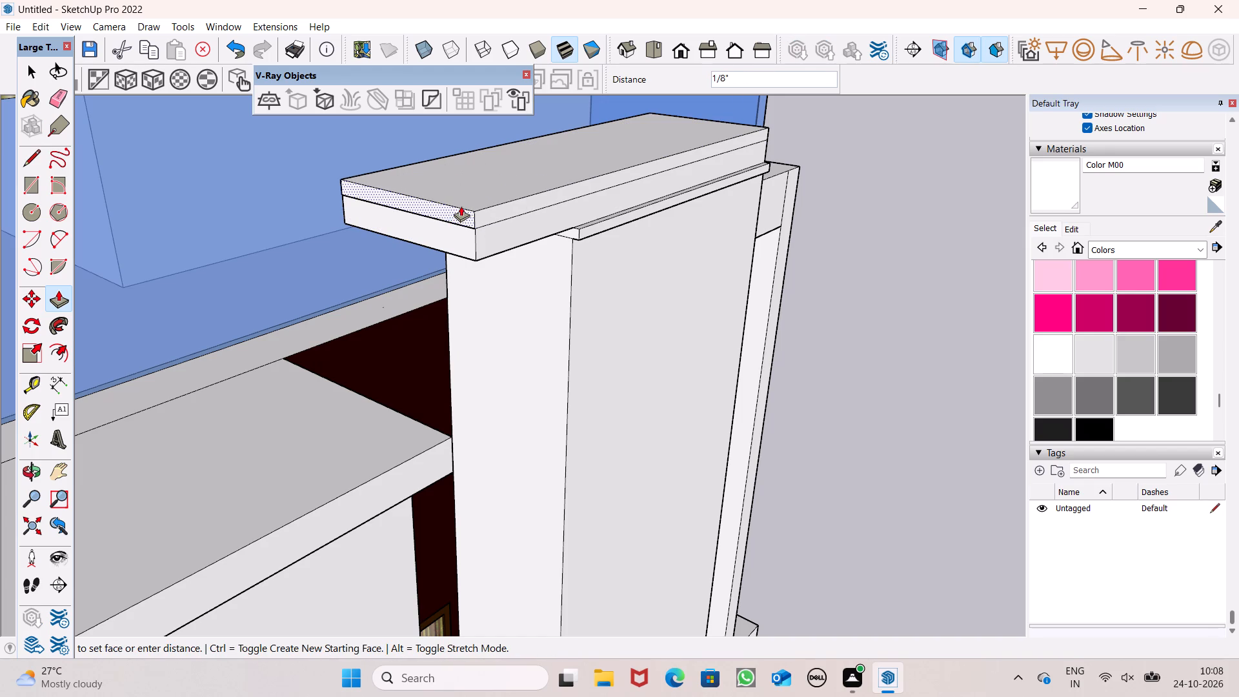
drag(461, 206, 458, 207)
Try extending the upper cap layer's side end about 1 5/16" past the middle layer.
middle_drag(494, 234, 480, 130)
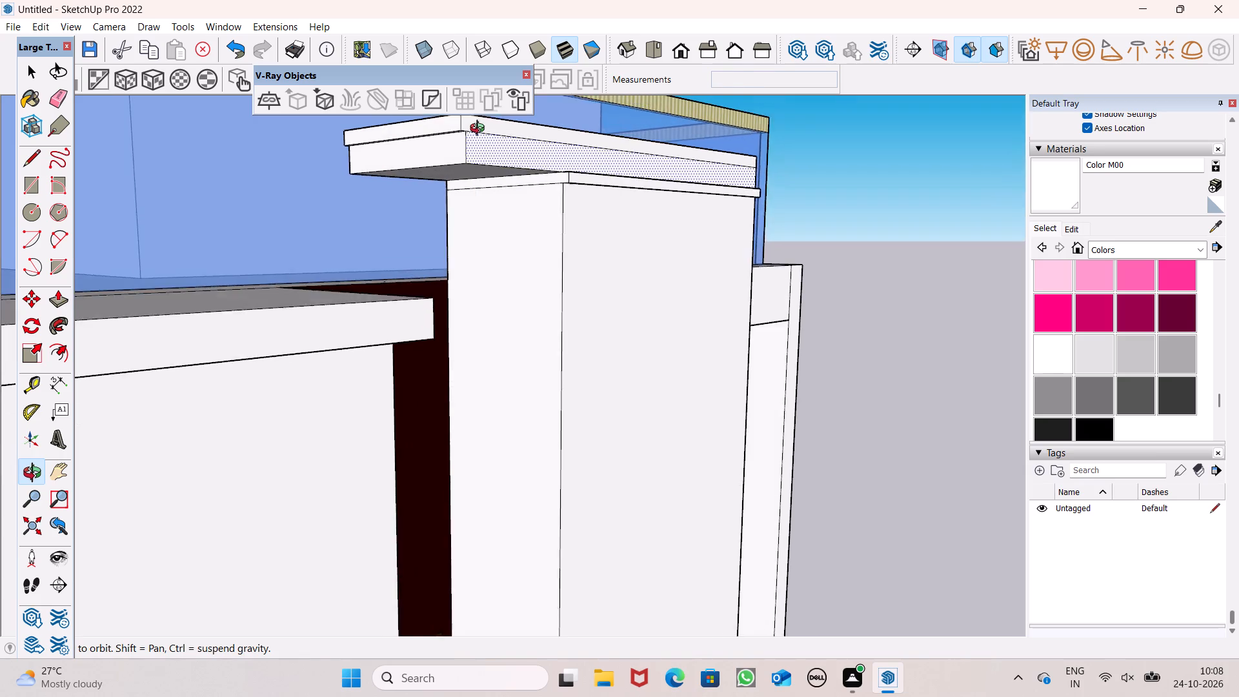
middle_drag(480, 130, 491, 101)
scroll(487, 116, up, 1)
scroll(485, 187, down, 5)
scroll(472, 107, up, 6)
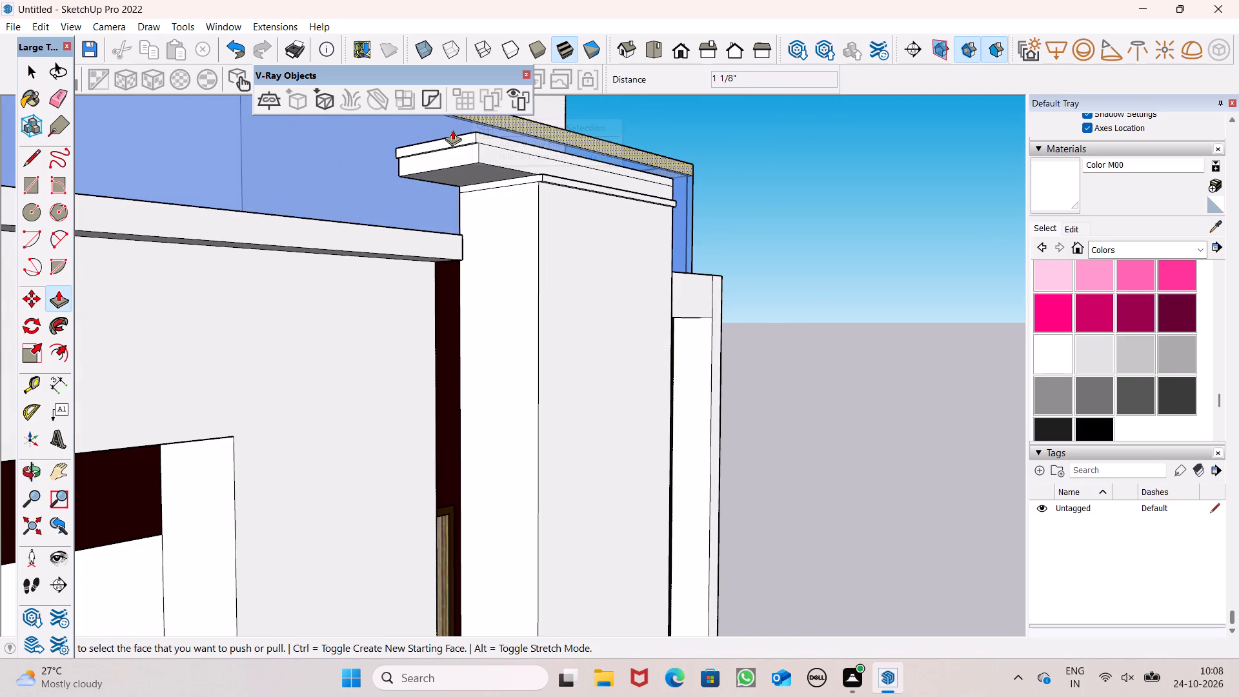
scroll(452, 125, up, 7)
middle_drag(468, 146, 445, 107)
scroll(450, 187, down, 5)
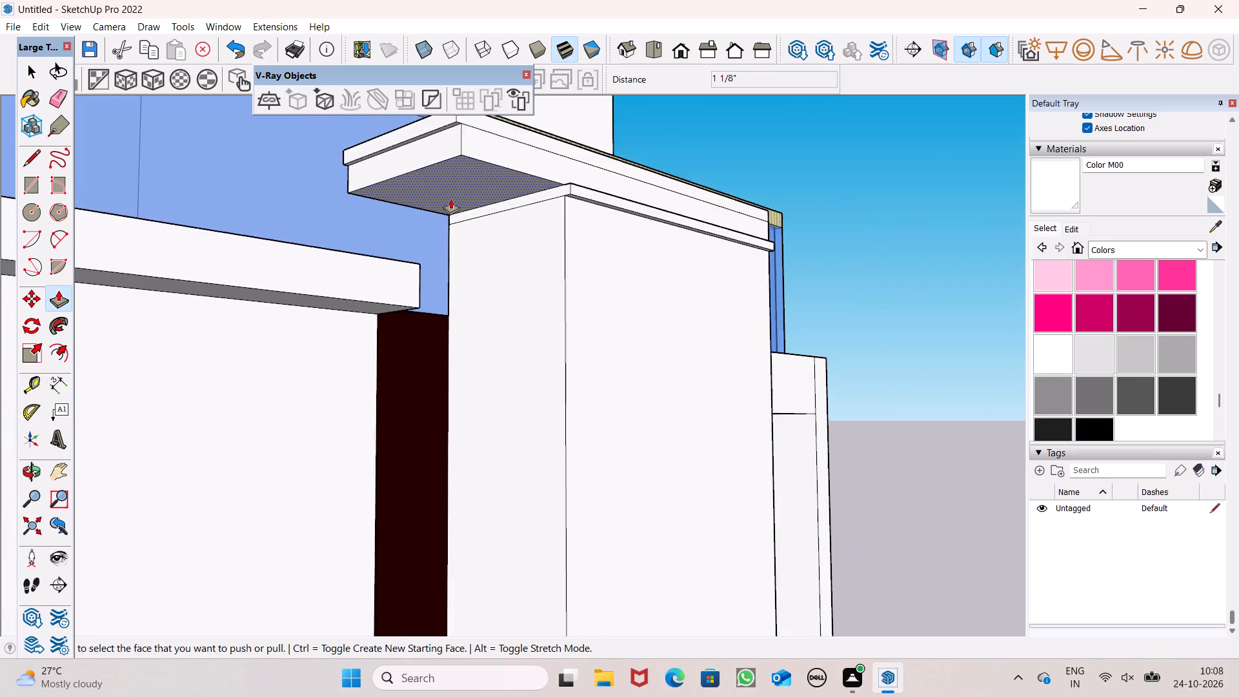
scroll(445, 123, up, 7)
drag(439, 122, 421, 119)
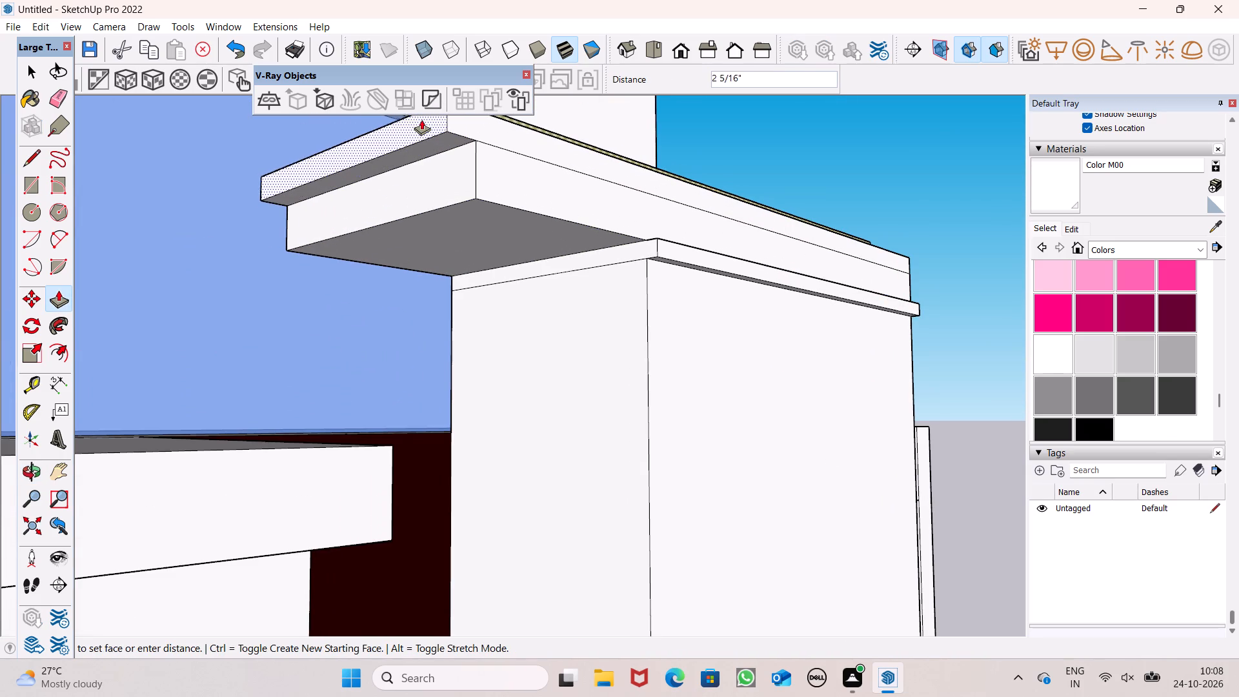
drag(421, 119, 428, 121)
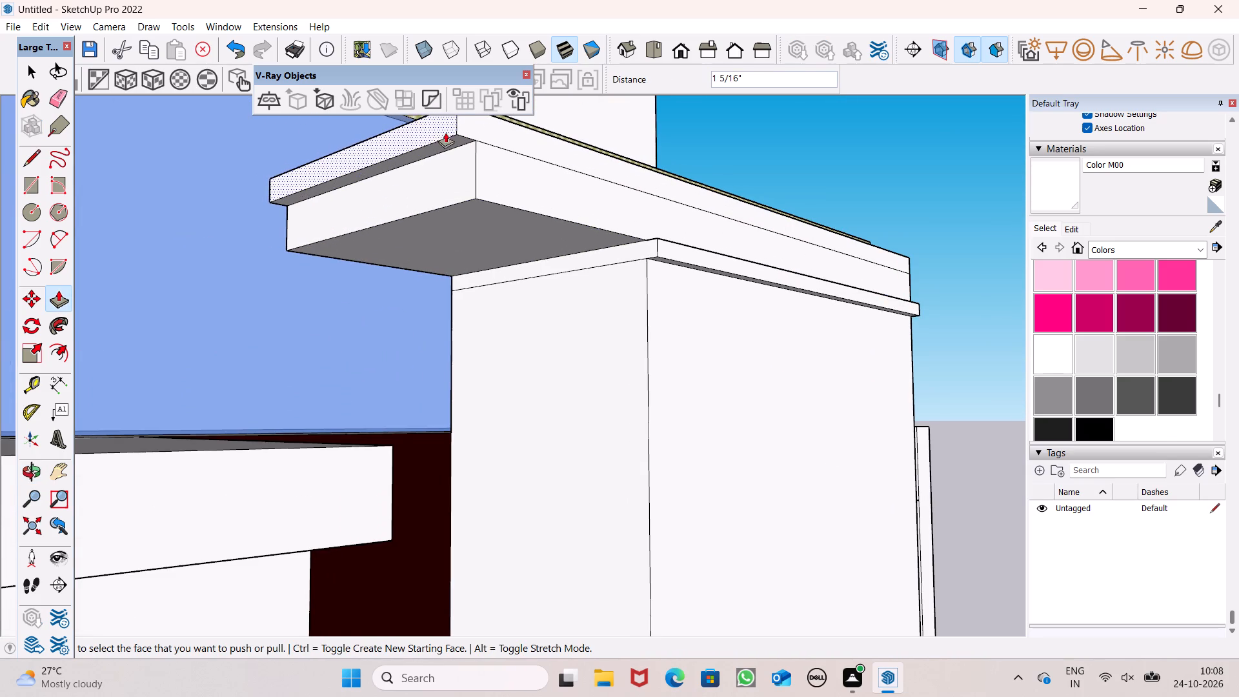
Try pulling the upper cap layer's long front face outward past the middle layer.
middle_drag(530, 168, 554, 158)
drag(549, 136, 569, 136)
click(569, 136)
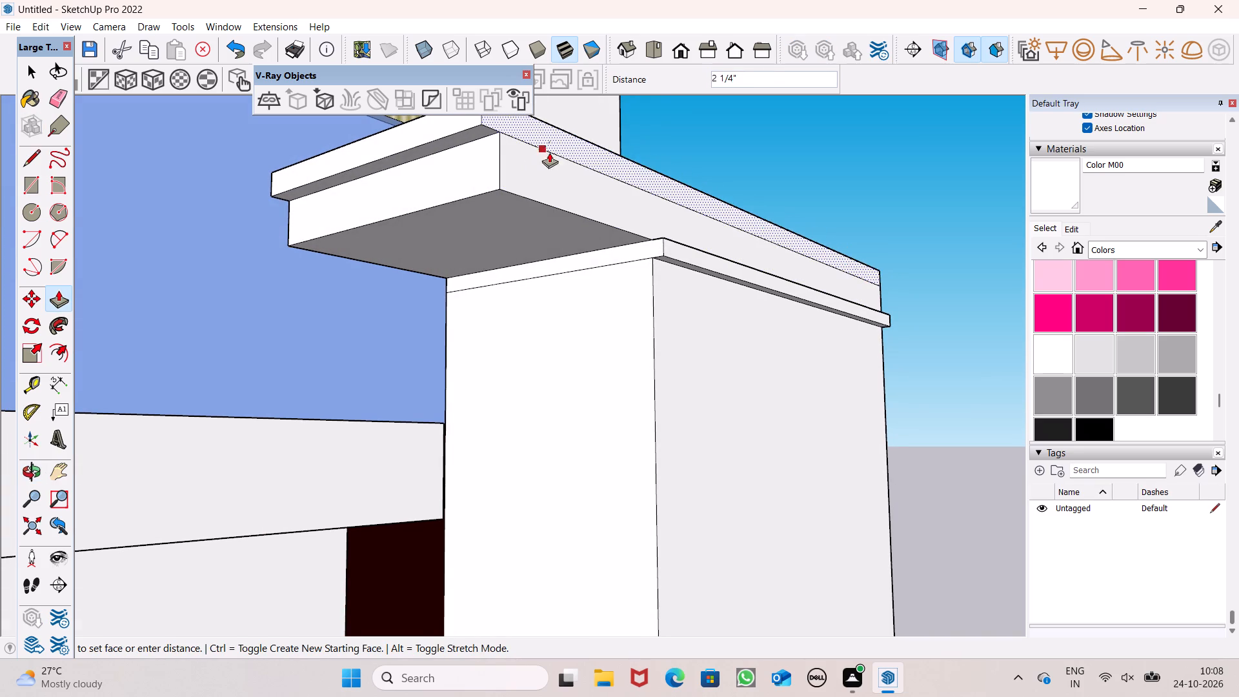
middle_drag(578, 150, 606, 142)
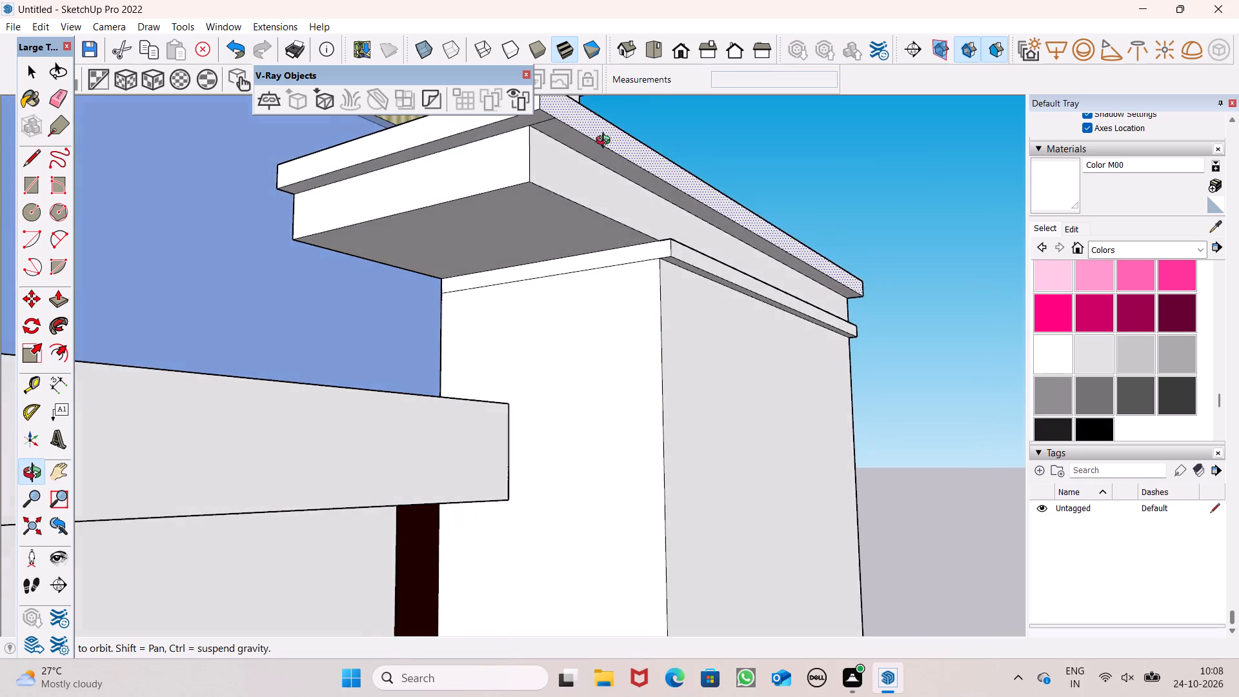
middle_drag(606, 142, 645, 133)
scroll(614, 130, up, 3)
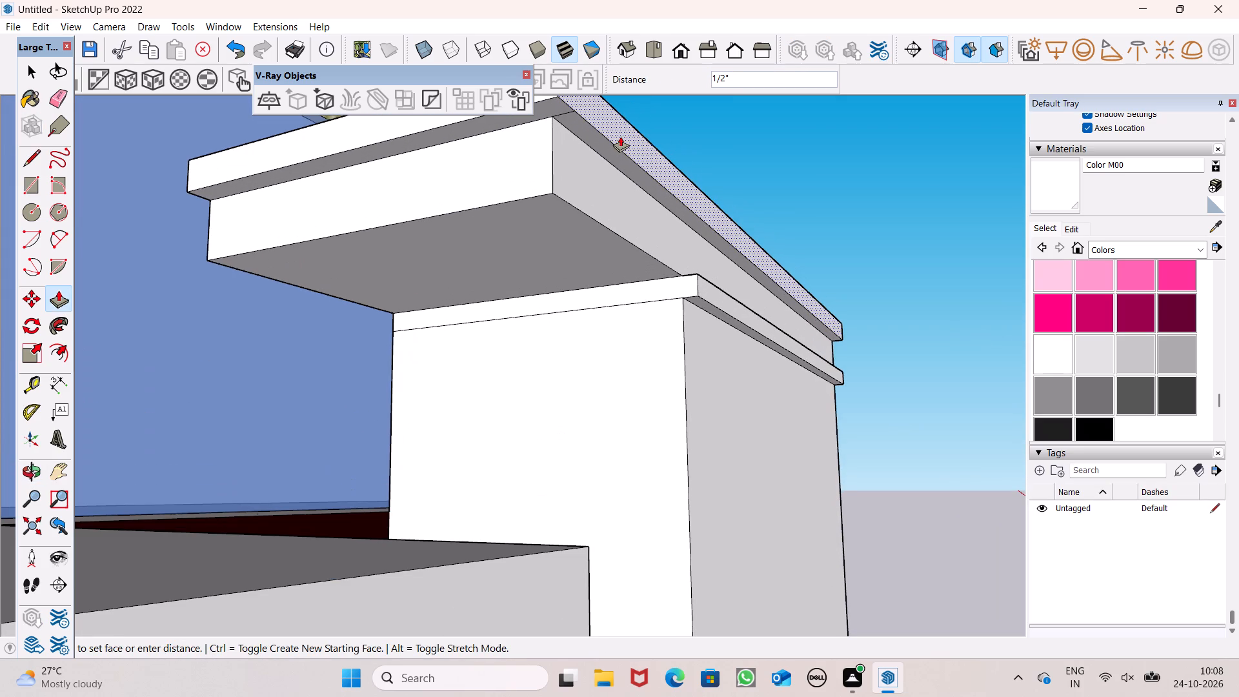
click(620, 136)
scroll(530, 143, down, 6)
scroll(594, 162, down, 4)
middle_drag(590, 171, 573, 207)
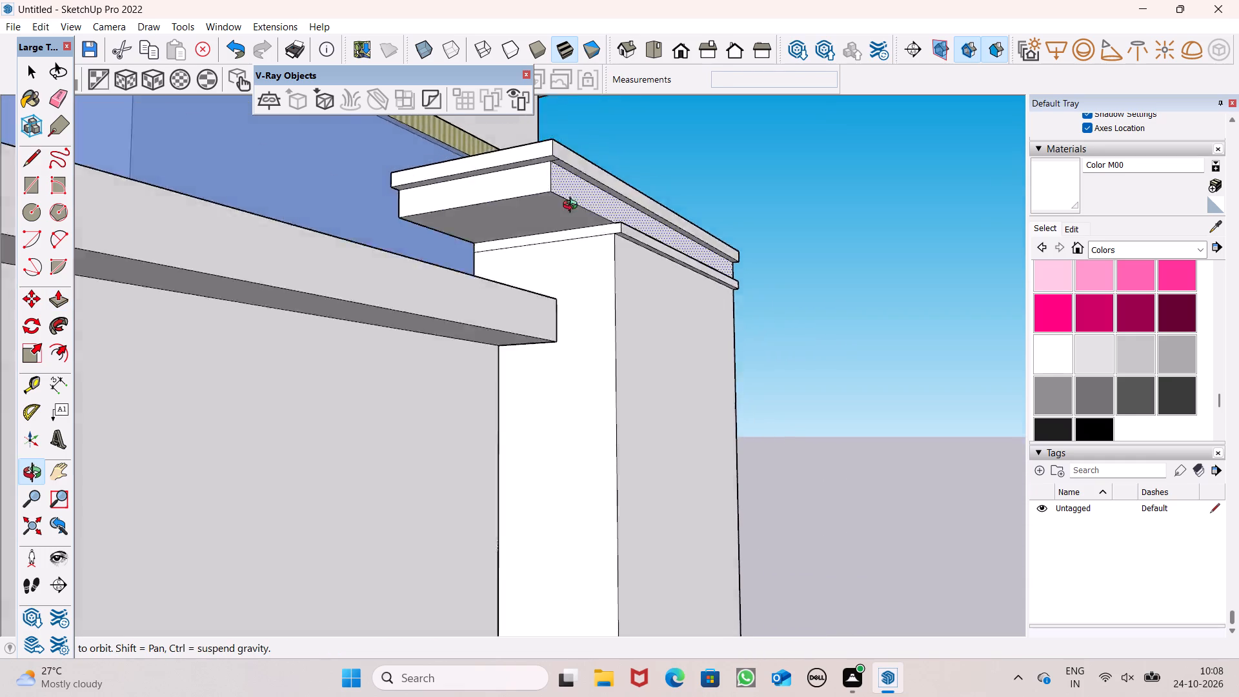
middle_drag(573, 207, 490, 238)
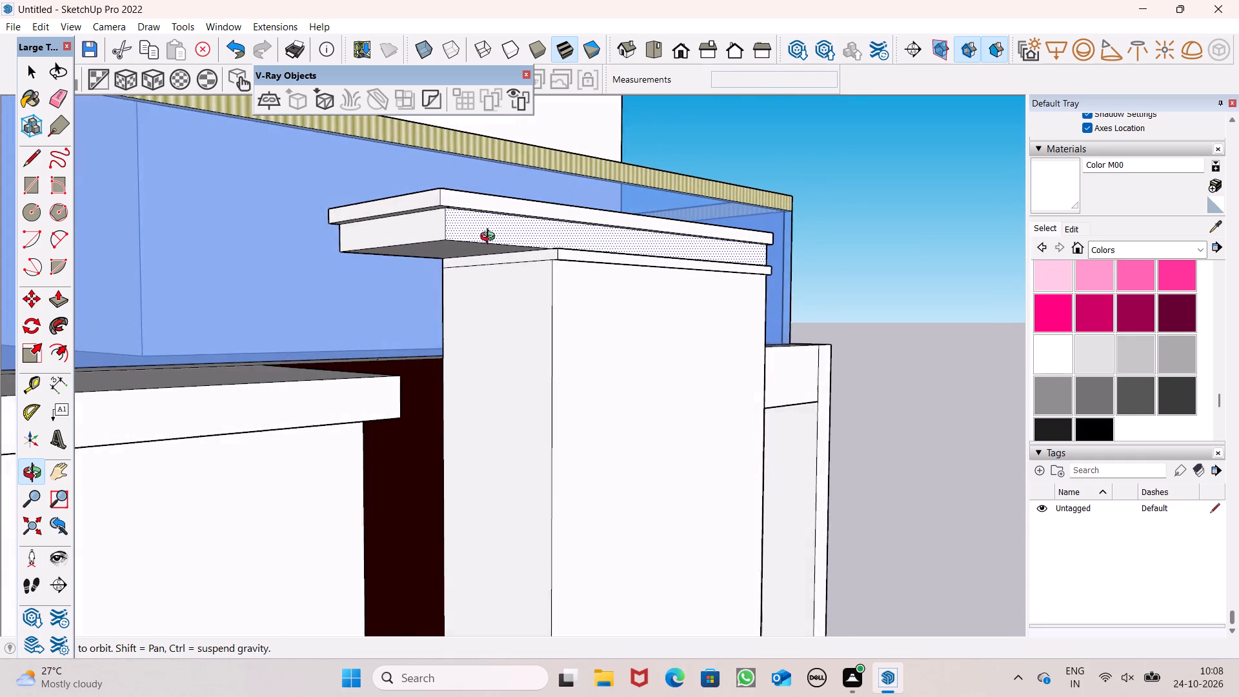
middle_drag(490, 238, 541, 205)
Undo the cap edits step by step until the column keeps only its thin, flush lowest cap layer.
key(ctrl+z)
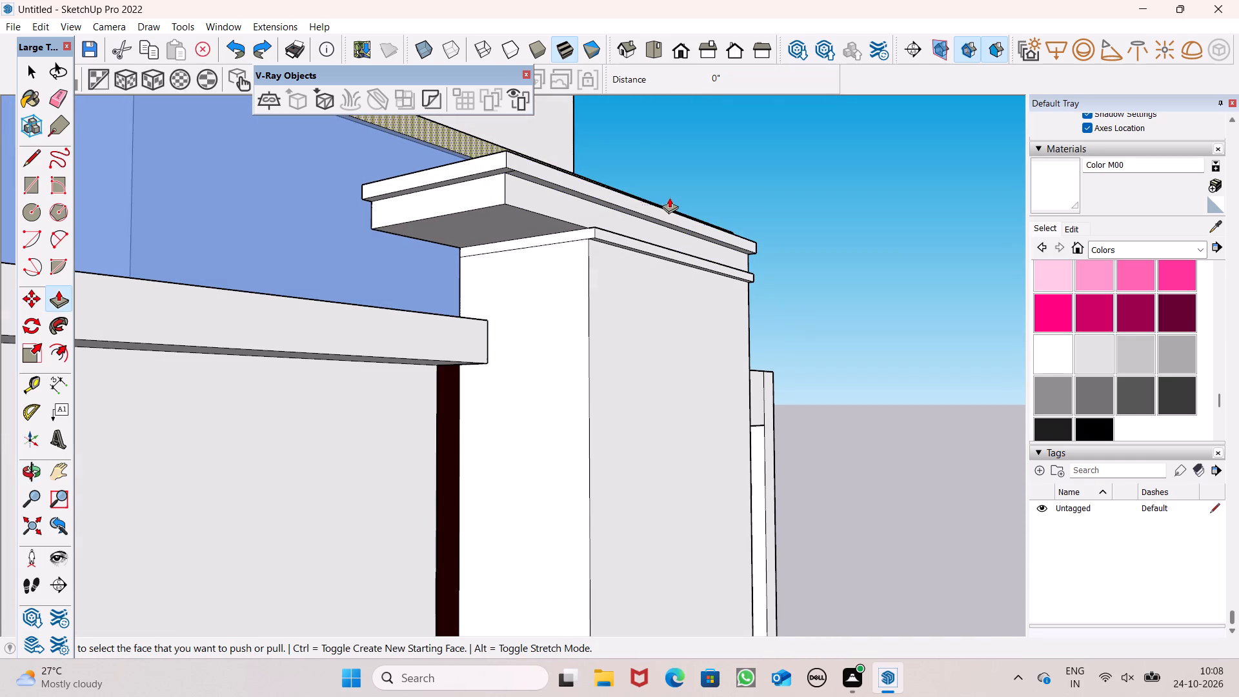
key(ctrl+z)
key(ctrl+z)
key(ctrl+z)
key(ctrl+z)
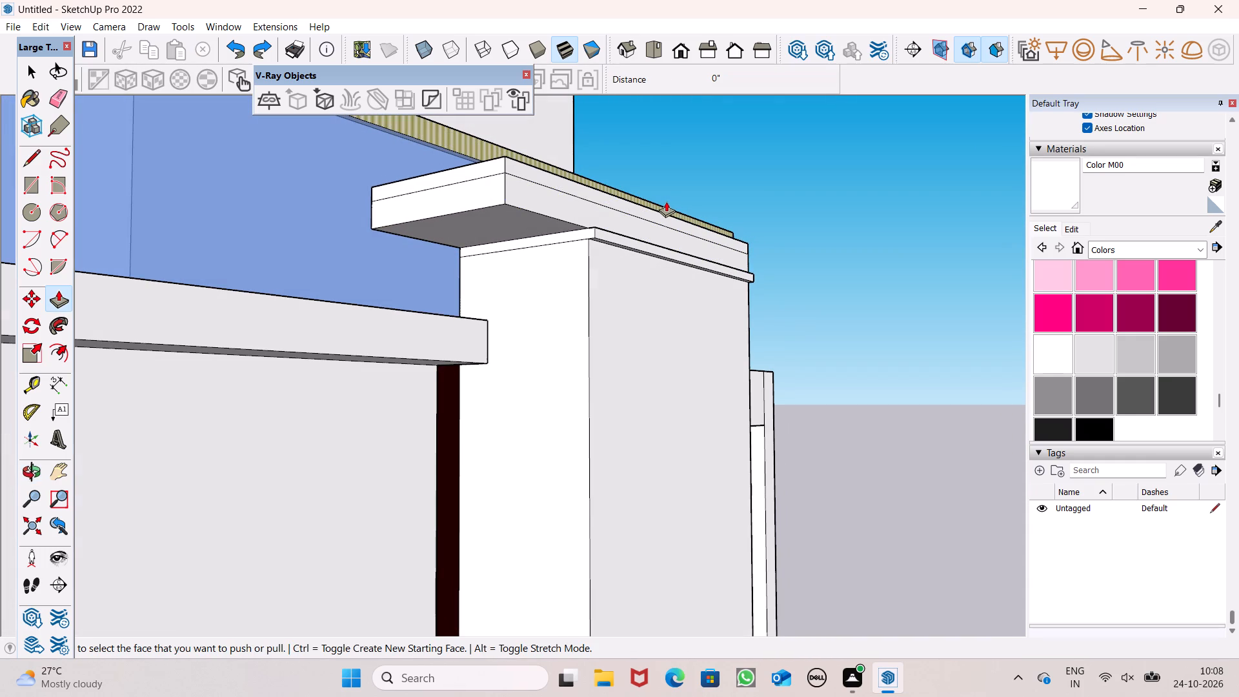
key(ctrl+x)
key(z)
key(ctrl+z)
key(ctrl+z)
key(ctrl+z)
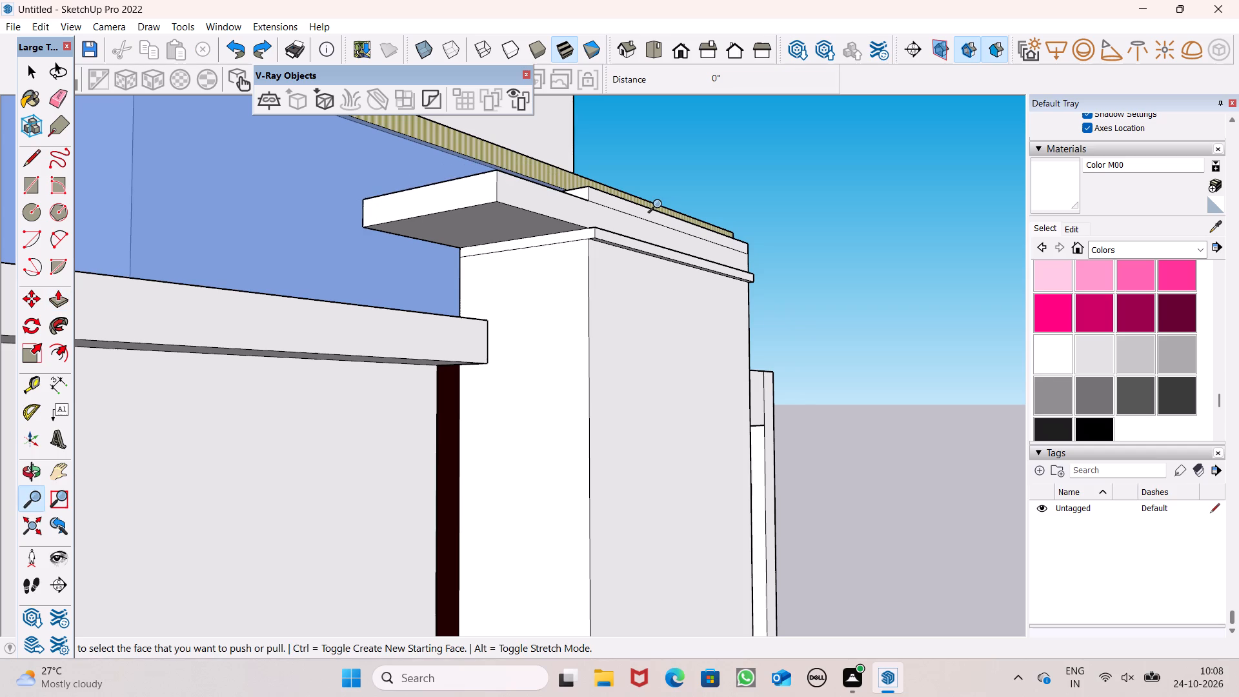
key(ctrl+z)
key(ctrl+z)
key(space)
key(ctrl+z)
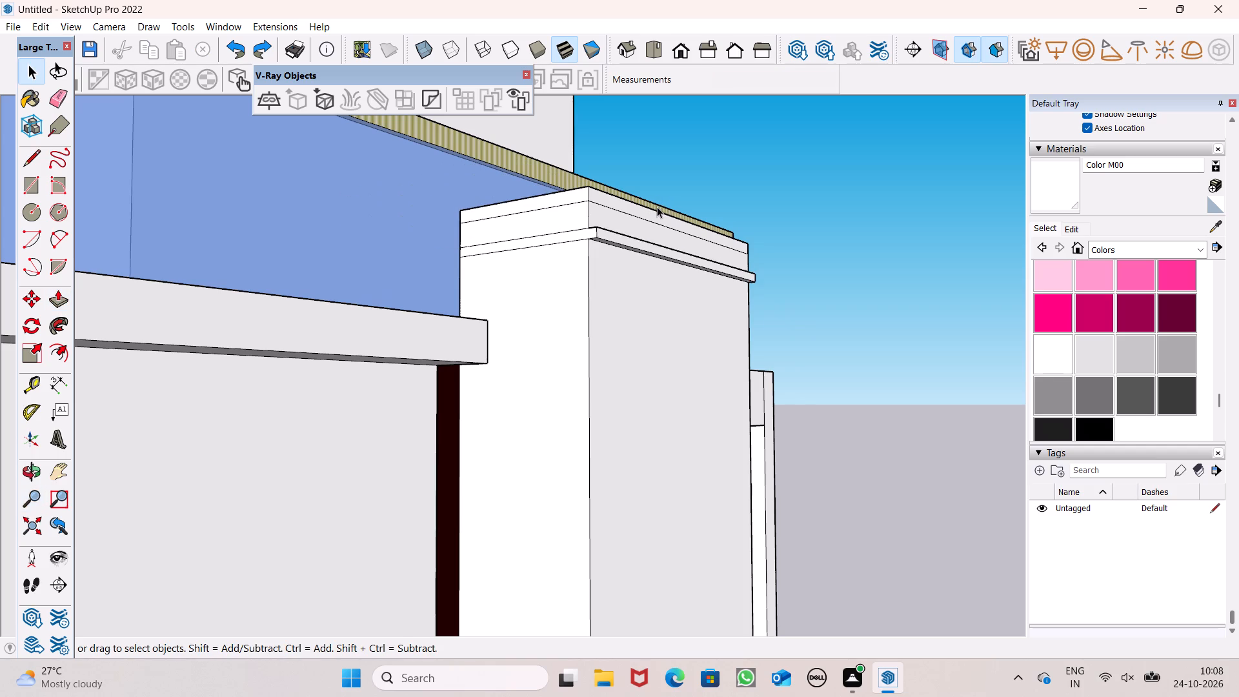
key(ctrl+z)
key(ctrl+z)
key(ctrl+z)
middle_drag(601, 247, 593, 352)
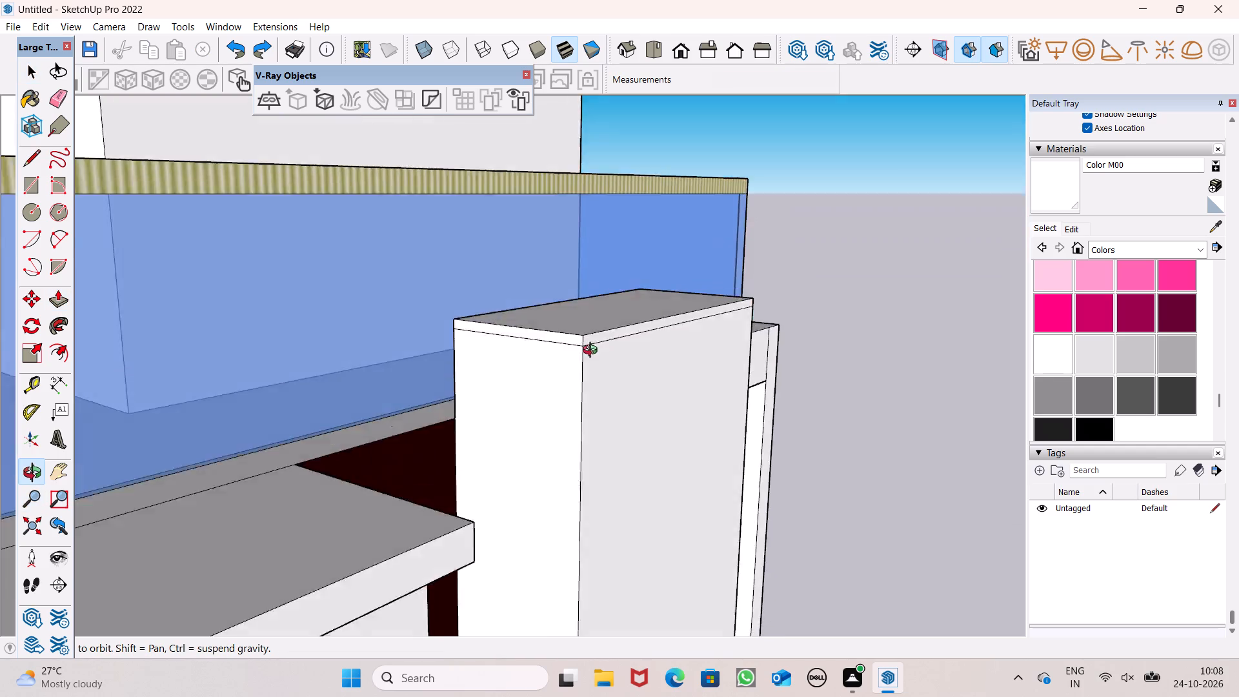
middle_drag(593, 352, 551, 394)
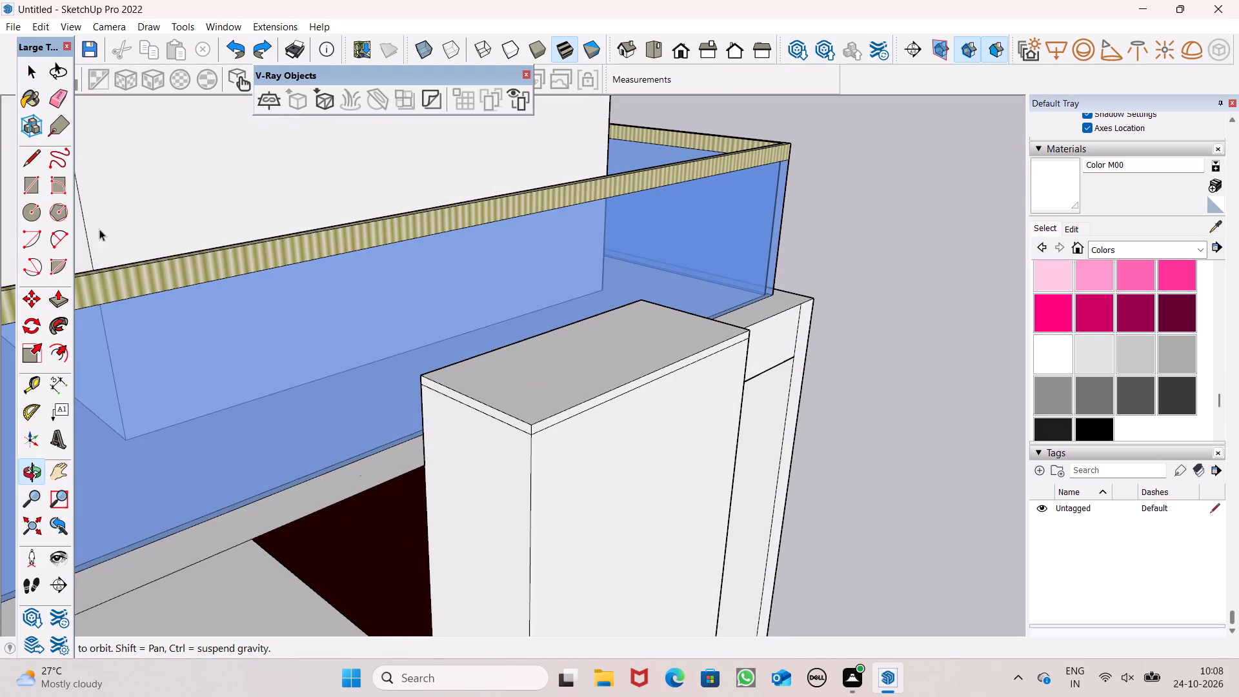
Raise two new layers on the column top, about 2 7/16" and 1 7/16" thick, each from a new starting face.
click(60, 303)
scroll(534, 196, down, 4)
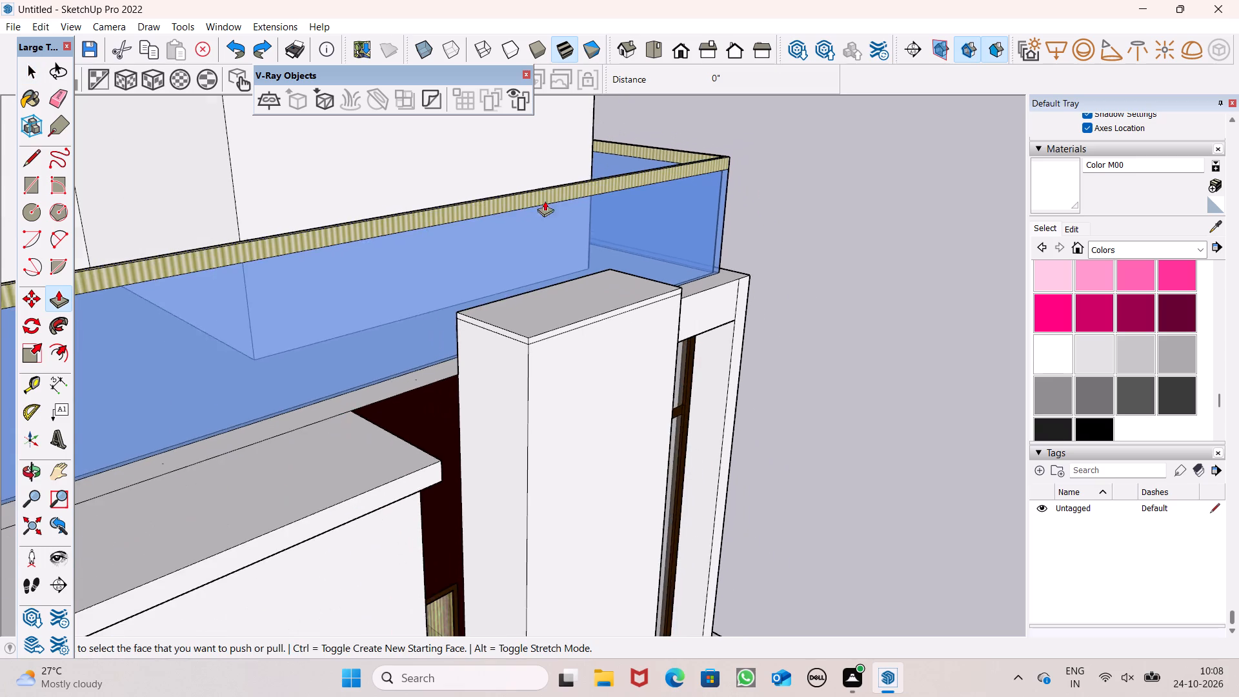
scroll(476, 287, up, 6)
drag(574, 382, 572, 380)
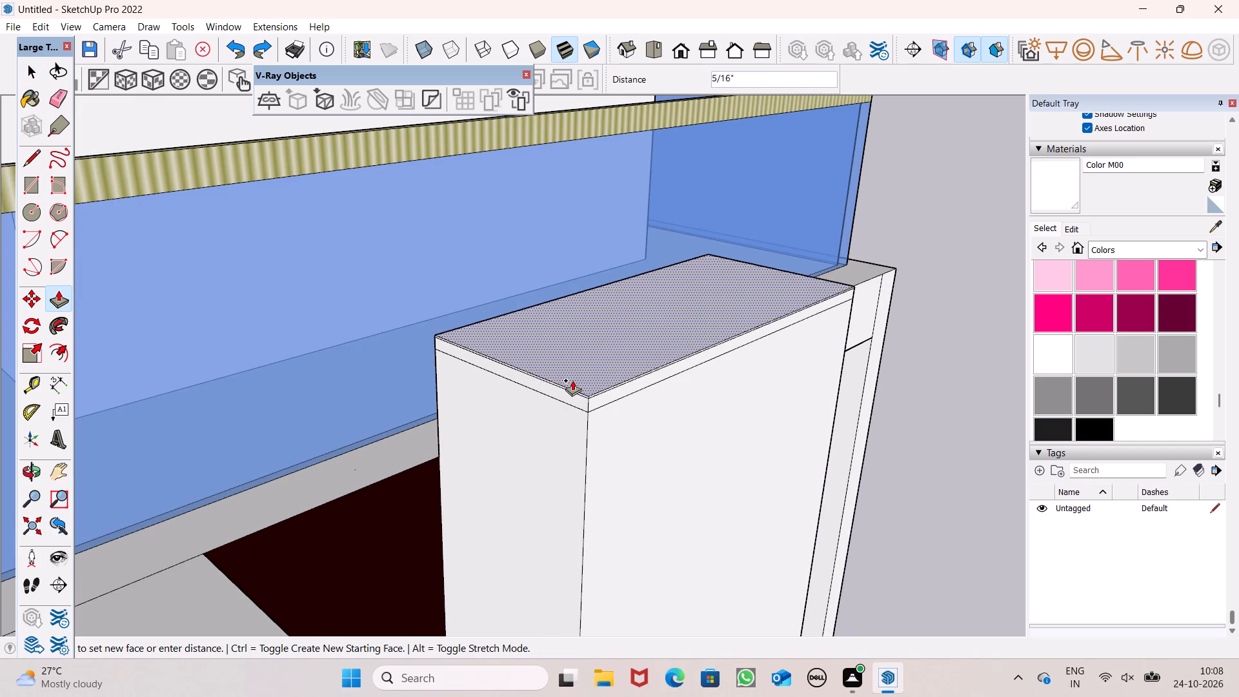
drag(572, 380, 570, 367)
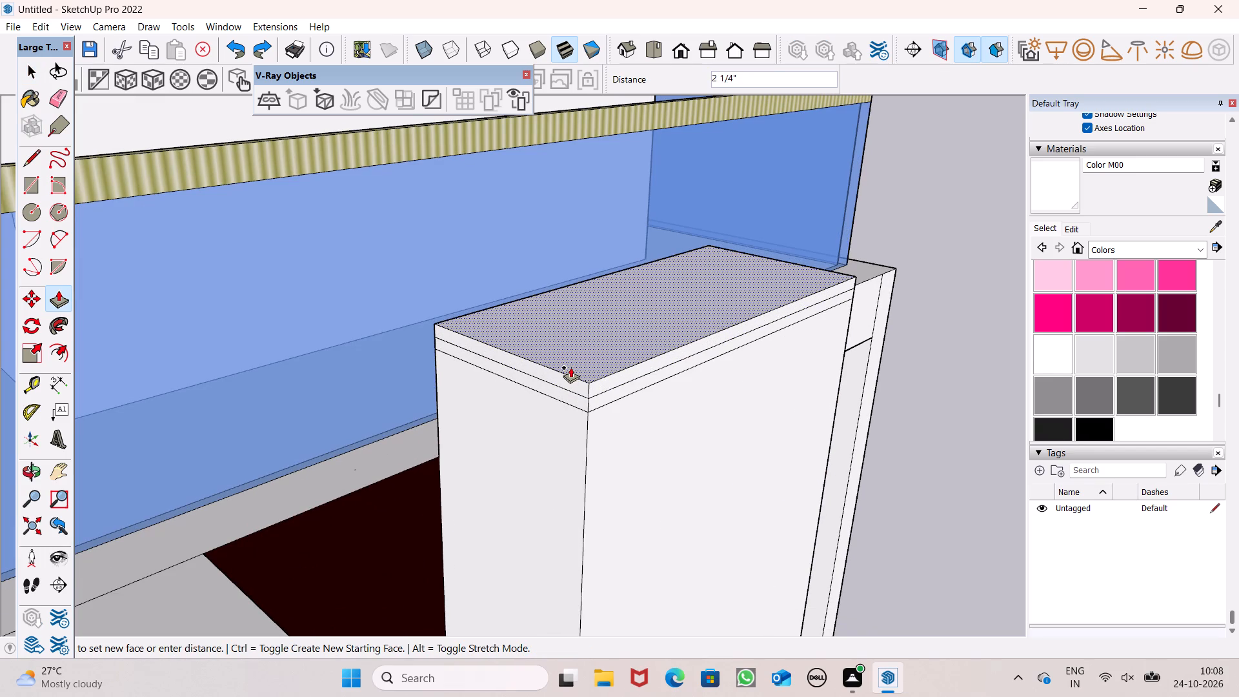
drag(570, 367, 570, 366)
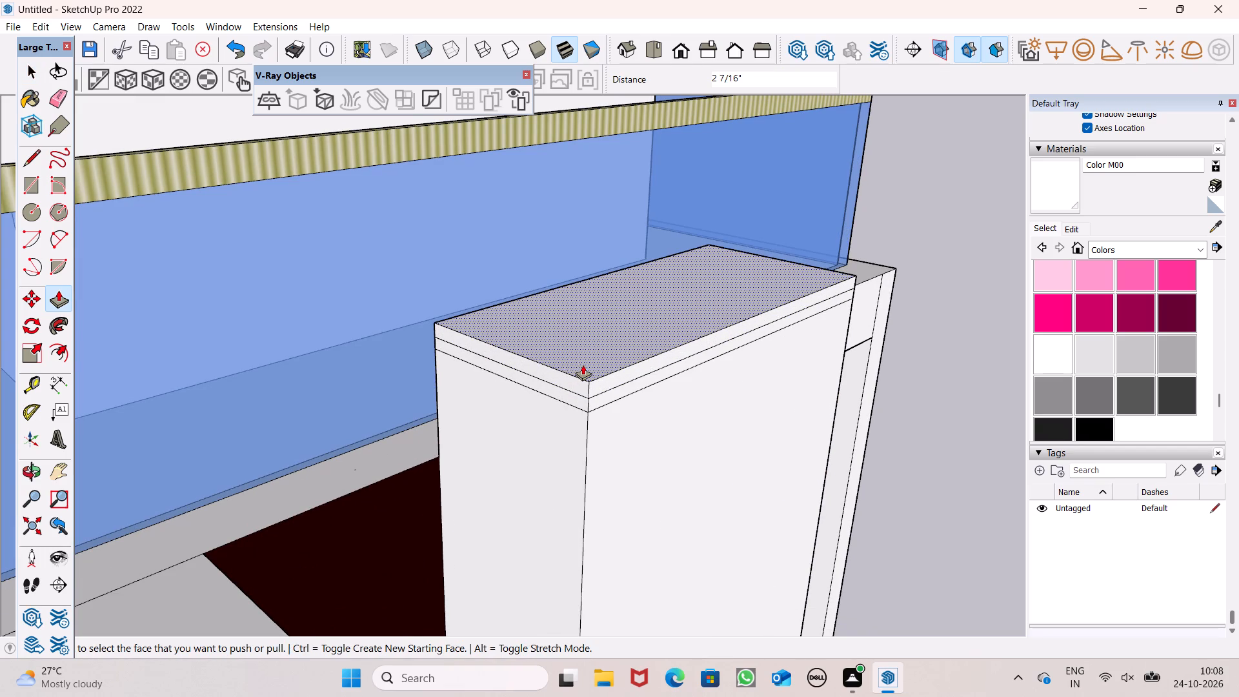
drag(583, 365, 583, 356)
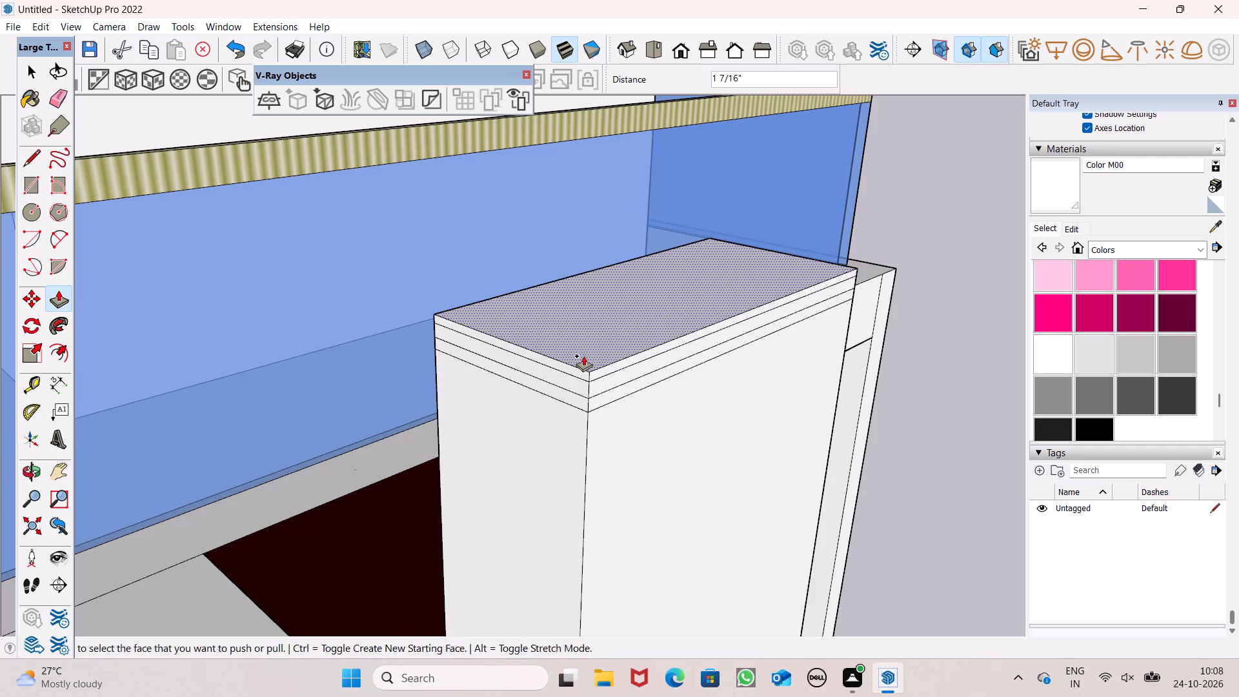
click(583, 356)
key(space)
scroll(583, 338, down, 3)
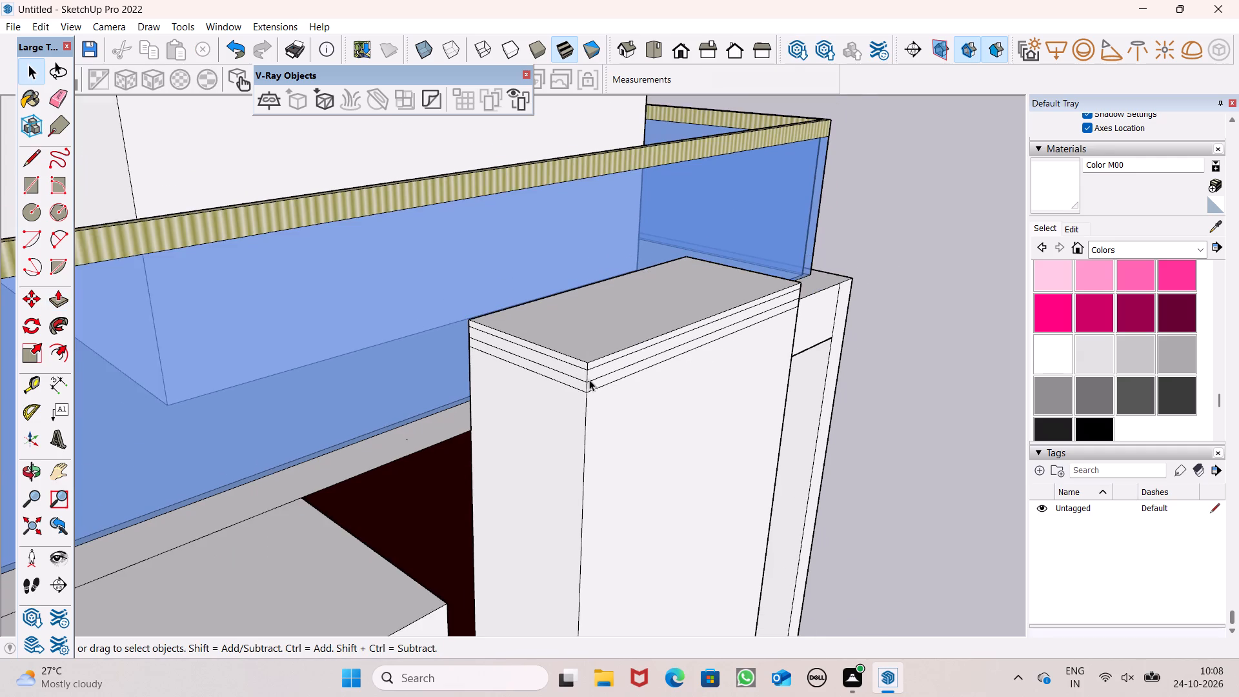
Pull the lowest cap layer's front face slightly outward from the column.
scroll(589, 379, up, 1)
middle_drag(588, 378, 552, 317)
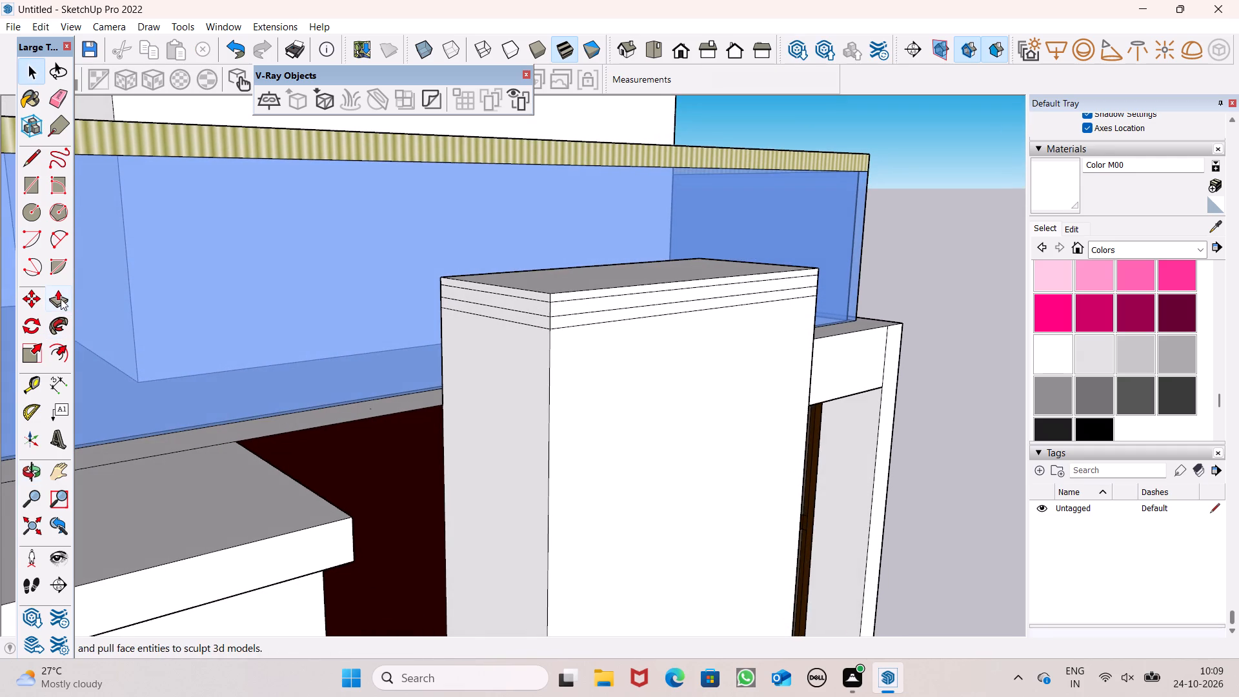
click(61, 299)
middle_drag(459, 360, 528, 393)
scroll(617, 373, up, 7)
drag(671, 349, 673, 349)
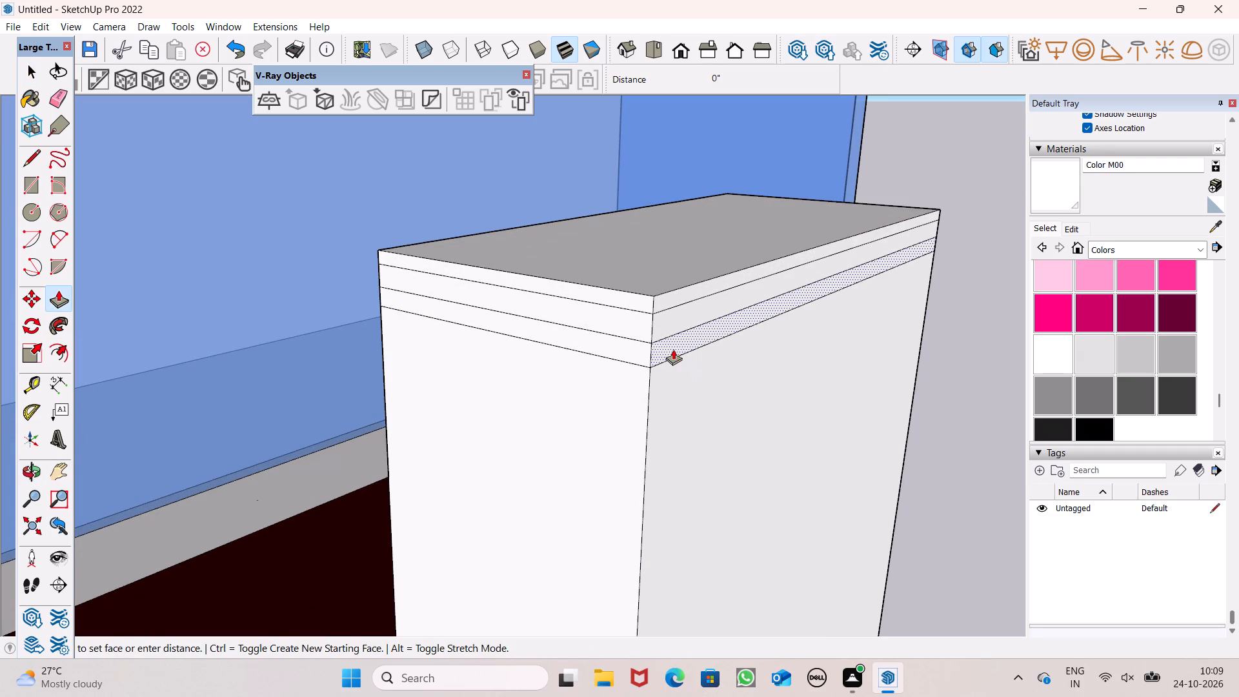
drag(673, 349, 678, 350)
Extend the middle cap layer sideways over the dark red recess, then lengthen the overhang by about another 4 3/4".
drag(641, 328, 559, 369)
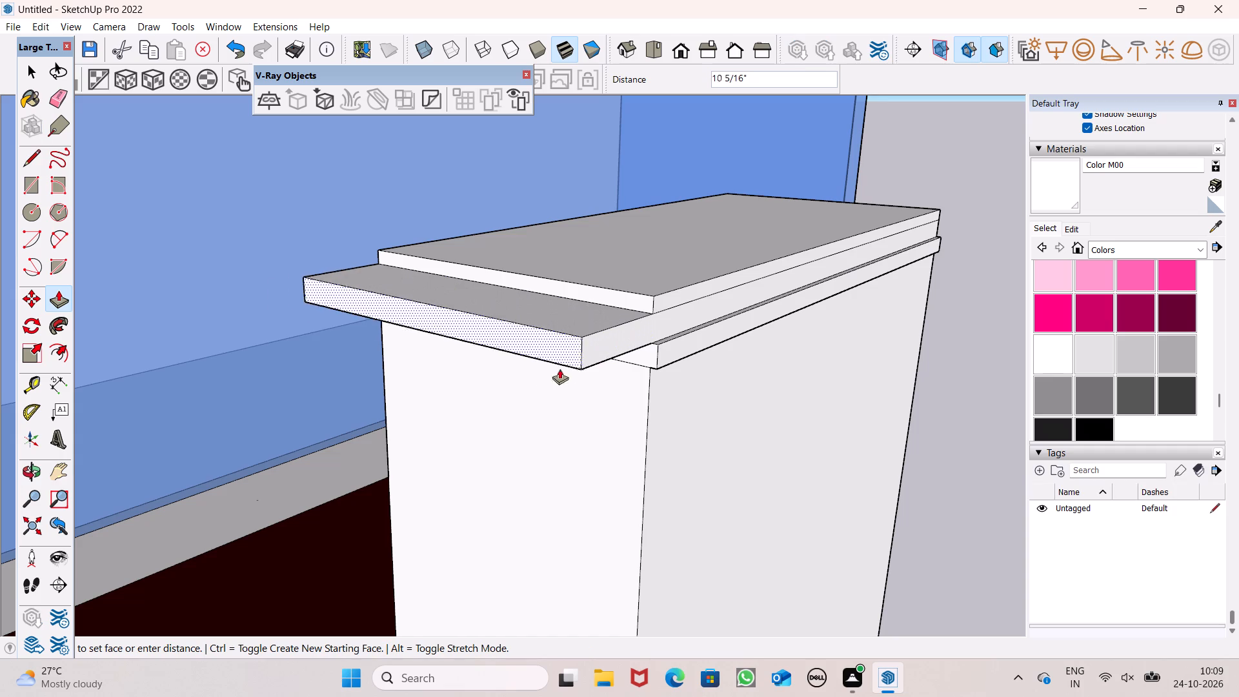
drag(559, 369, 521, 399)
scroll(605, 349, down, 5)
middle_drag(616, 358, 567, 368)
scroll(696, 312, down, 5)
middle_drag(706, 323, 718, 186)
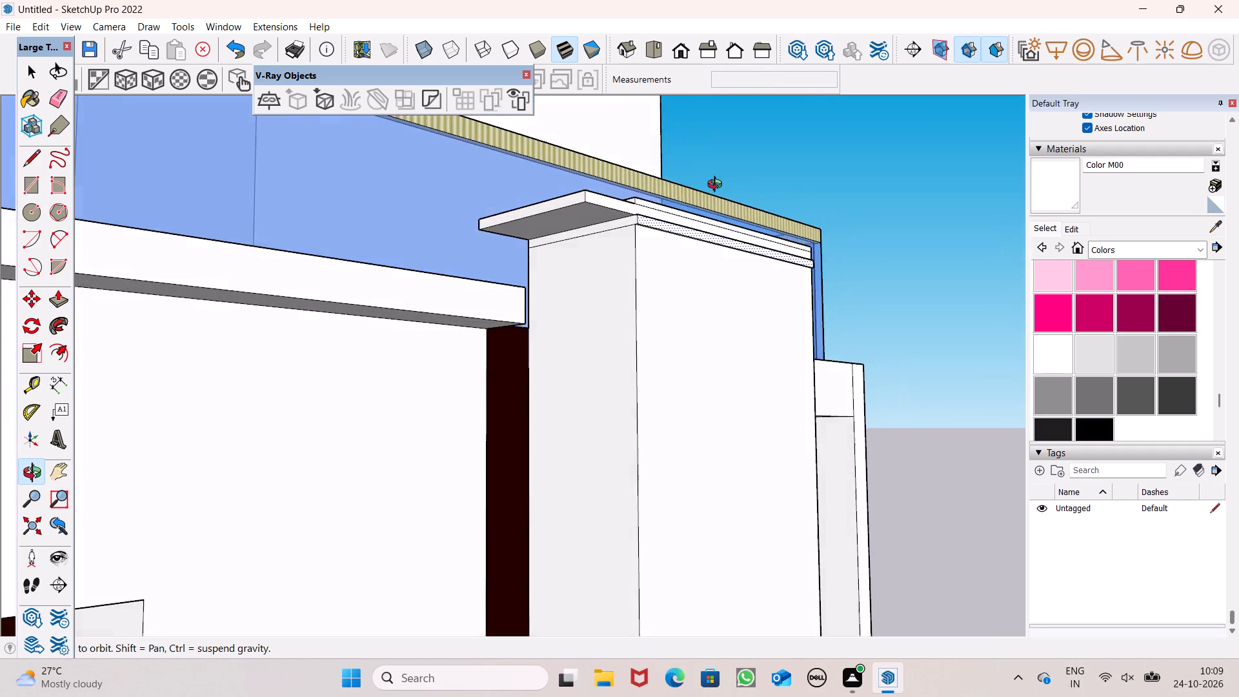
middle_drag(718, 186, 742, 374)
drag(589, 399, 591, 400)
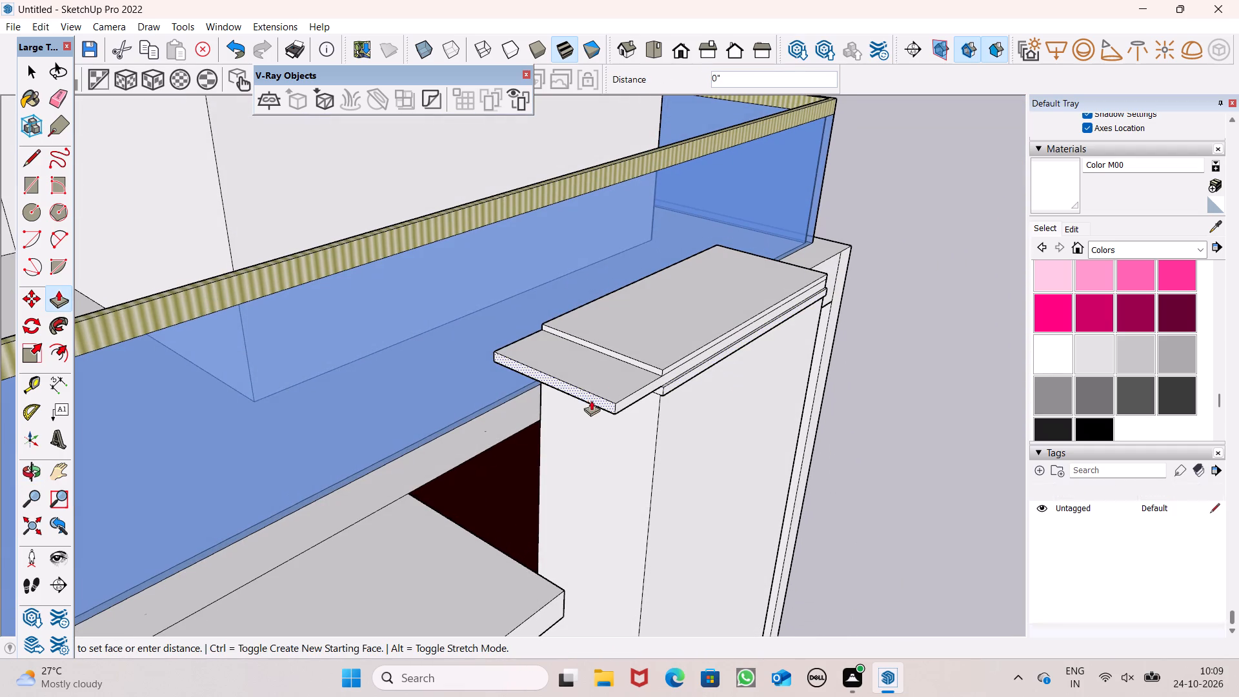
drag(591, 400, 579, 416)
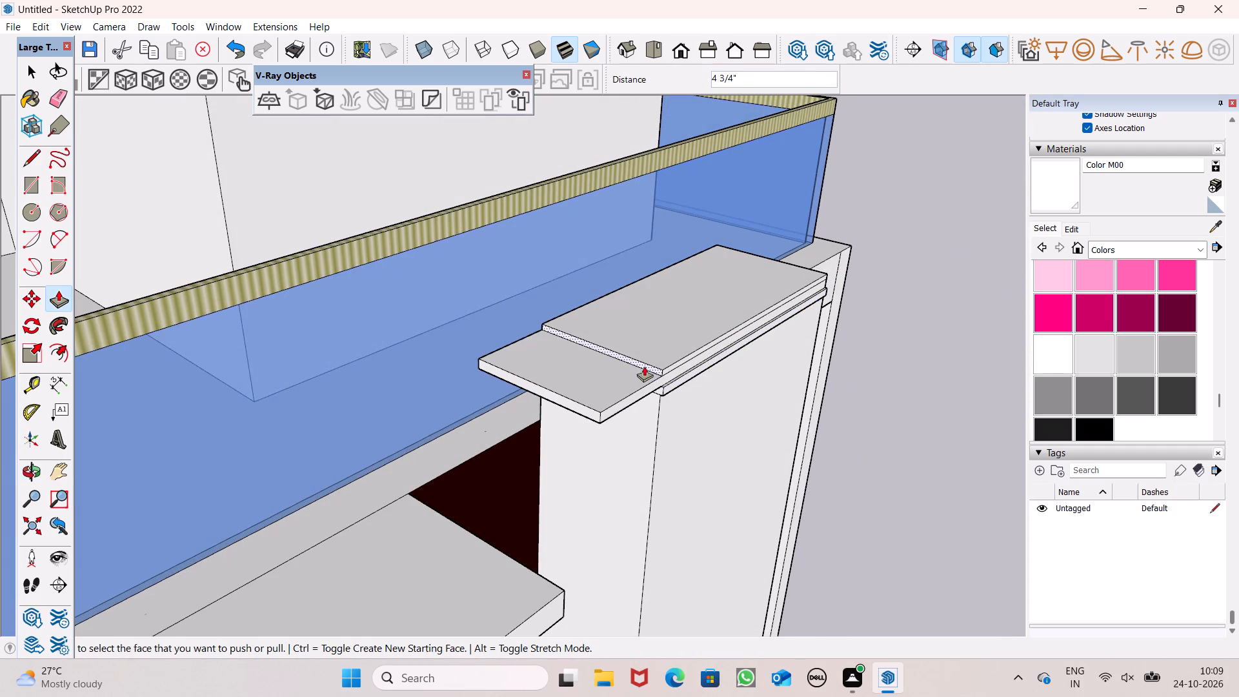
Extend the upper cap layer sideways by about 1' 10 3/8", slightly past the middle layer's end.
drag(644, 366, 579, 409)
Pull the middle cap layer's front face forward past the lowest layer, finishing with a pull of about 13/16".
middle_drag(615, 405, 615, 403)
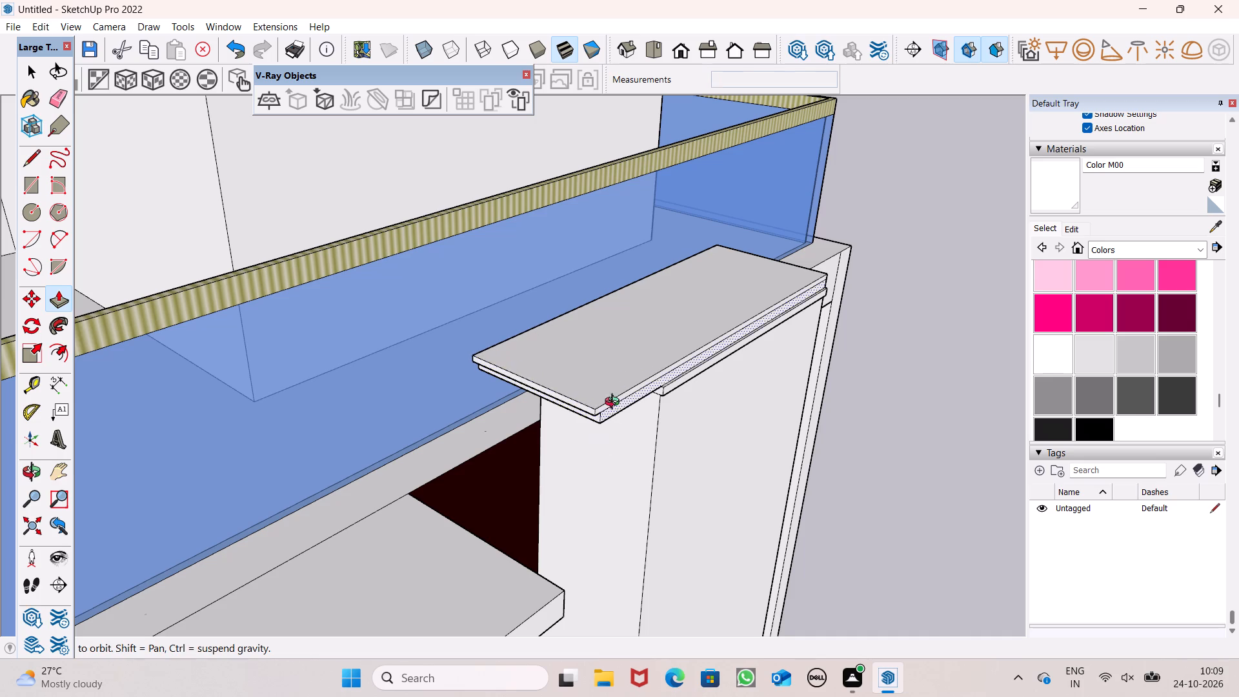
middle_drag(615, 403, 631, 178)
scroll(636, 172, up, 2)
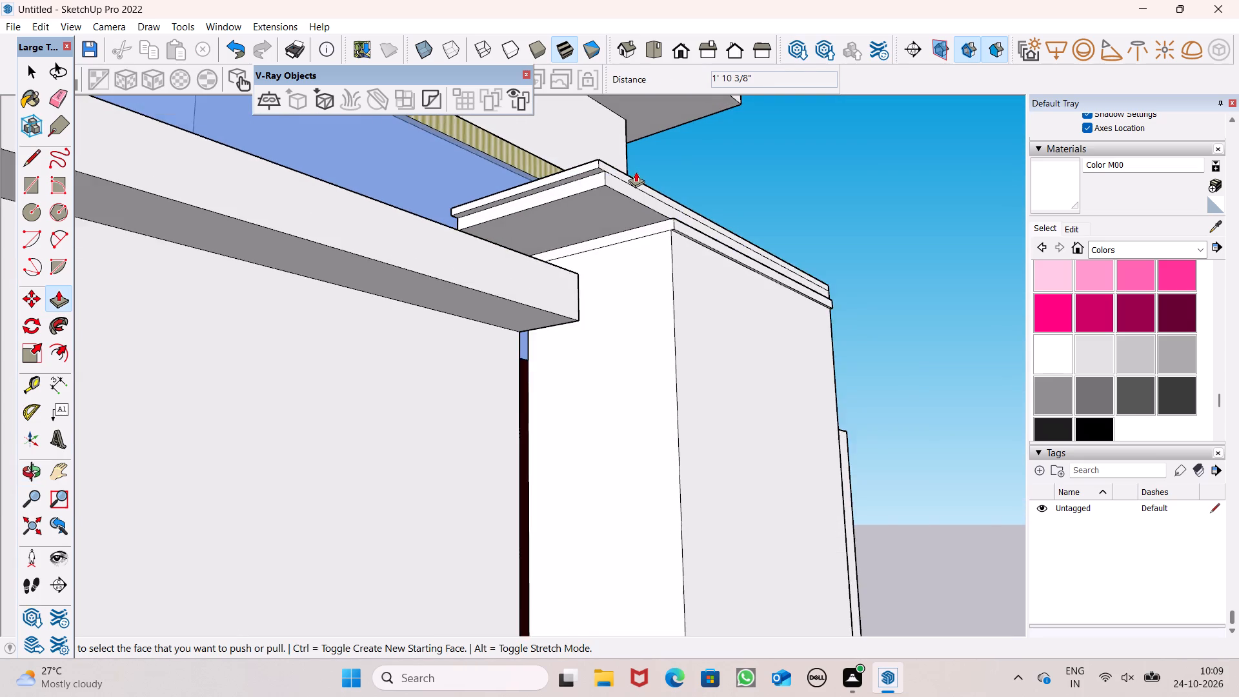
scroll(636, 172, up, 2)
scroll(649, 201, down, 4)
middle_drag(666, 244, 707, 352)
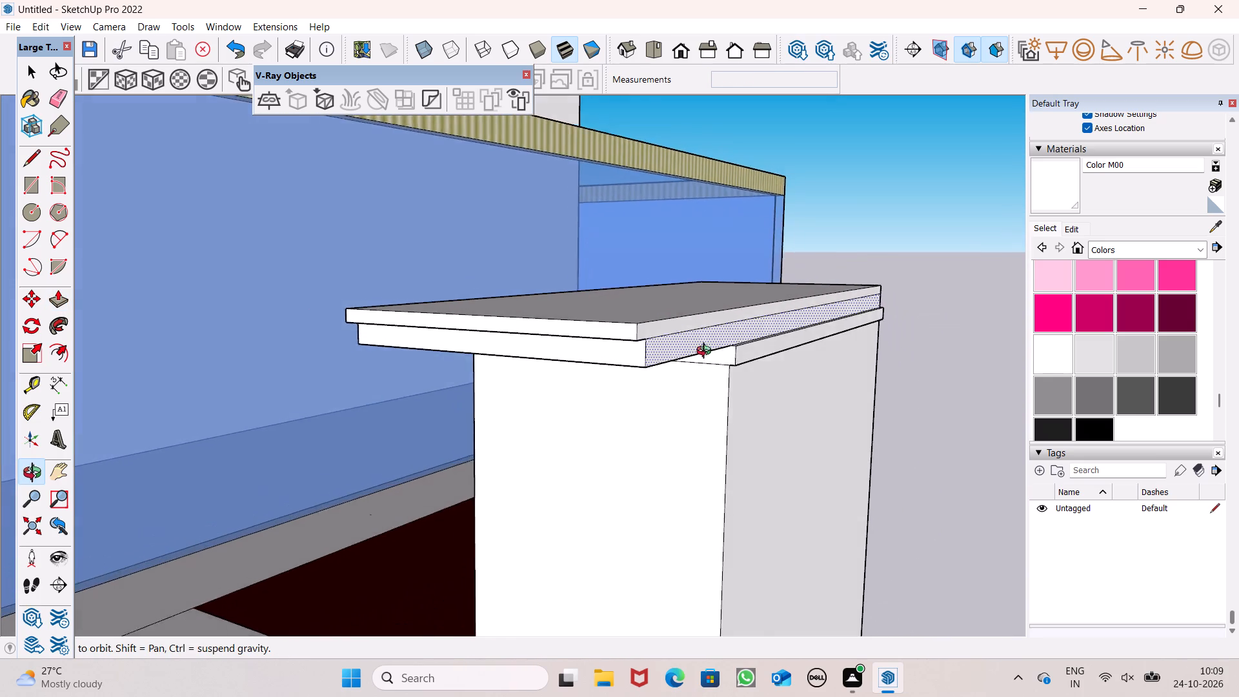
middle_drag(707, 352, 709, 354)
scroll(707, 352, up, 6)
drag(741, 320, 769, 330)
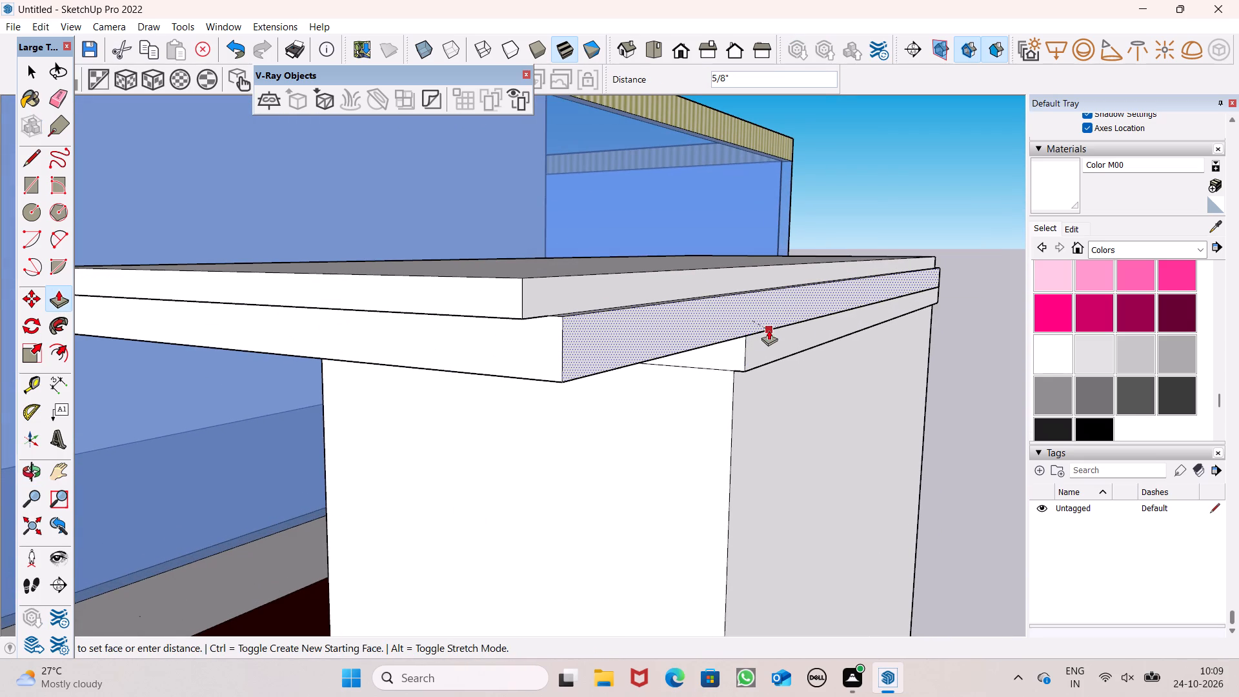
drag(769, 330, 769, 330)
drag(727, 323, 742, 329)
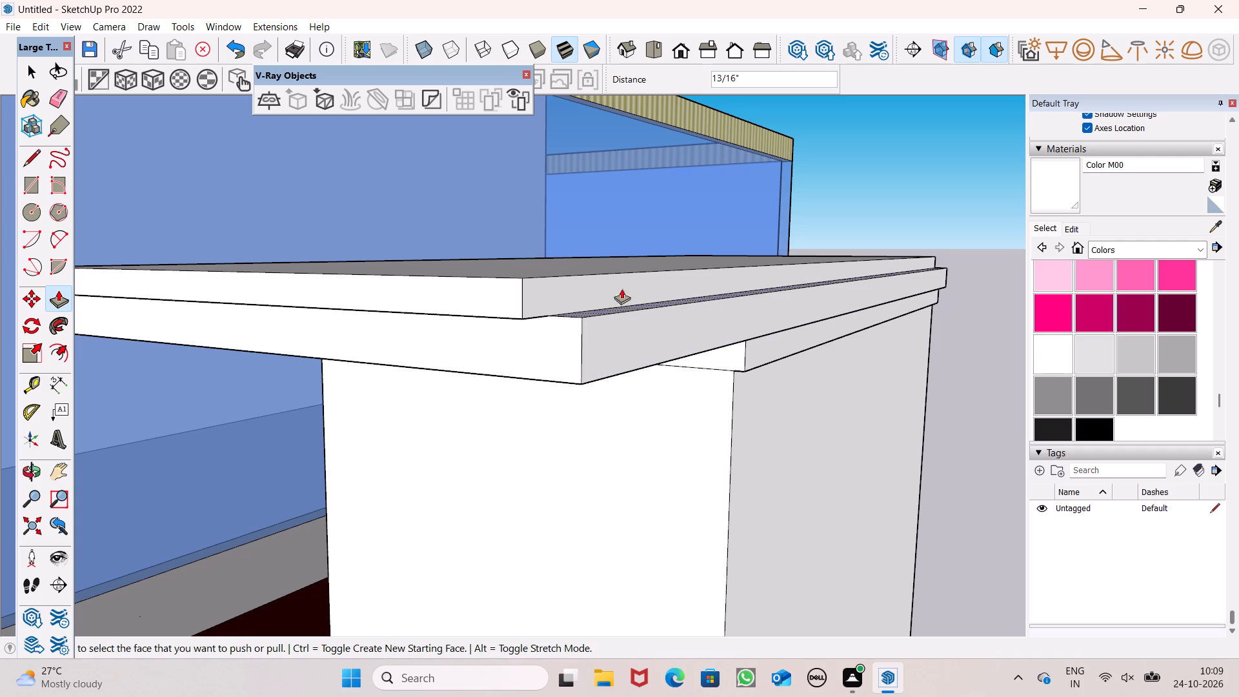
Pull the upper cap layer's front face forward past the middle layer, finishing with a pull of about 3/4".
drag(606, 283, 633, 318)
drag(599, 299, 609, 302)
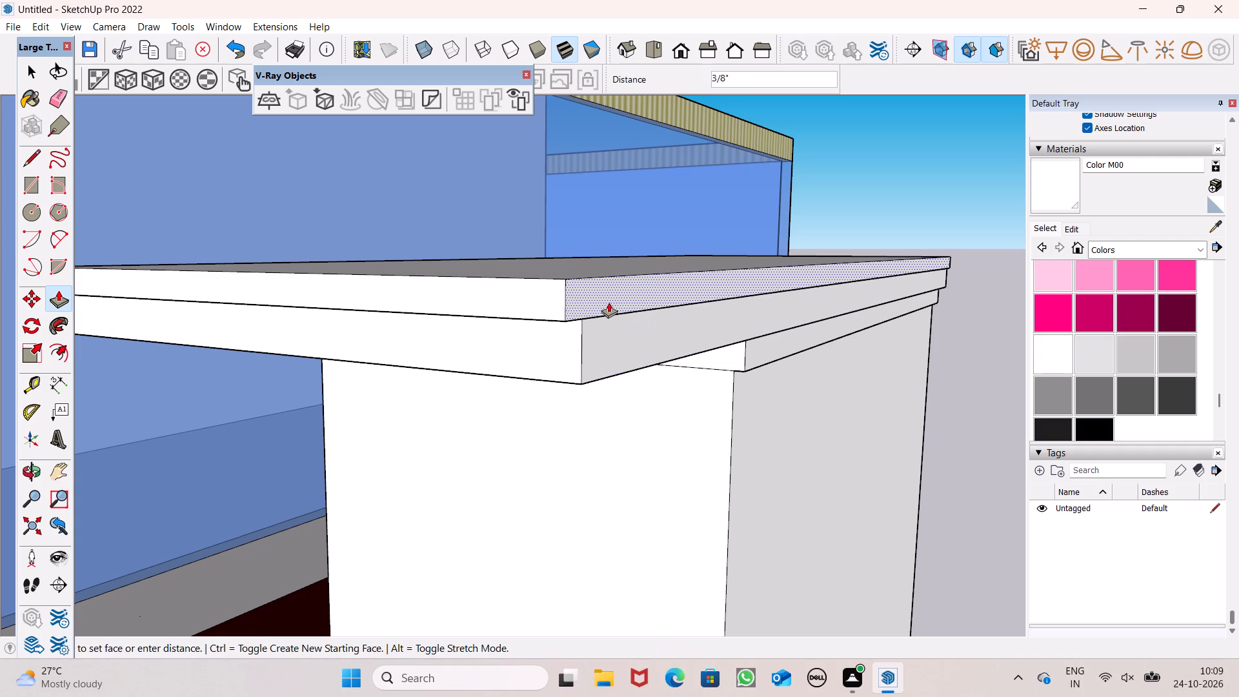
drag(609, 302, 617, 305)
Examine the stepped column cap and its overhang above the dark red recess from the front and from below.
scroll(627, 315, down, 6)
middle_drag(687, 314, 570, 143)
scroll(572, 236, down, 2)
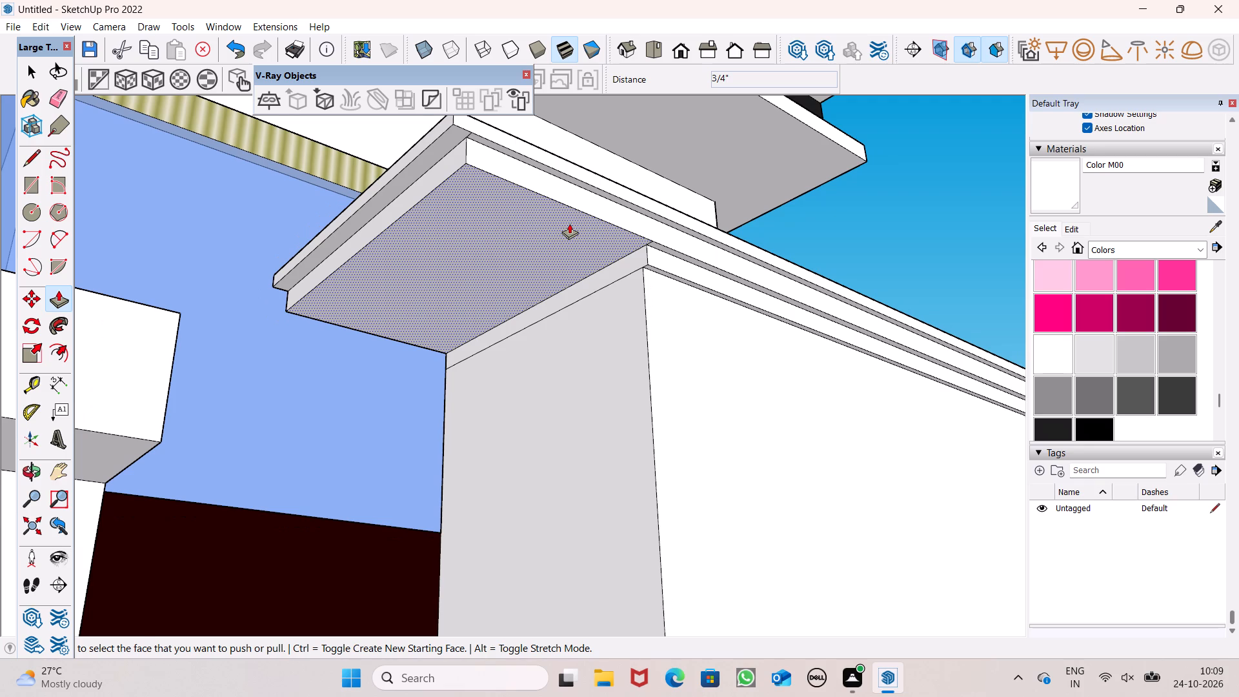
key(space)
scroll(574, 238, down, 4)
scroll(608, 299, up, 1)
middle_drag(604, 315, 357, 372)
scroll(690, 194, down, 3)
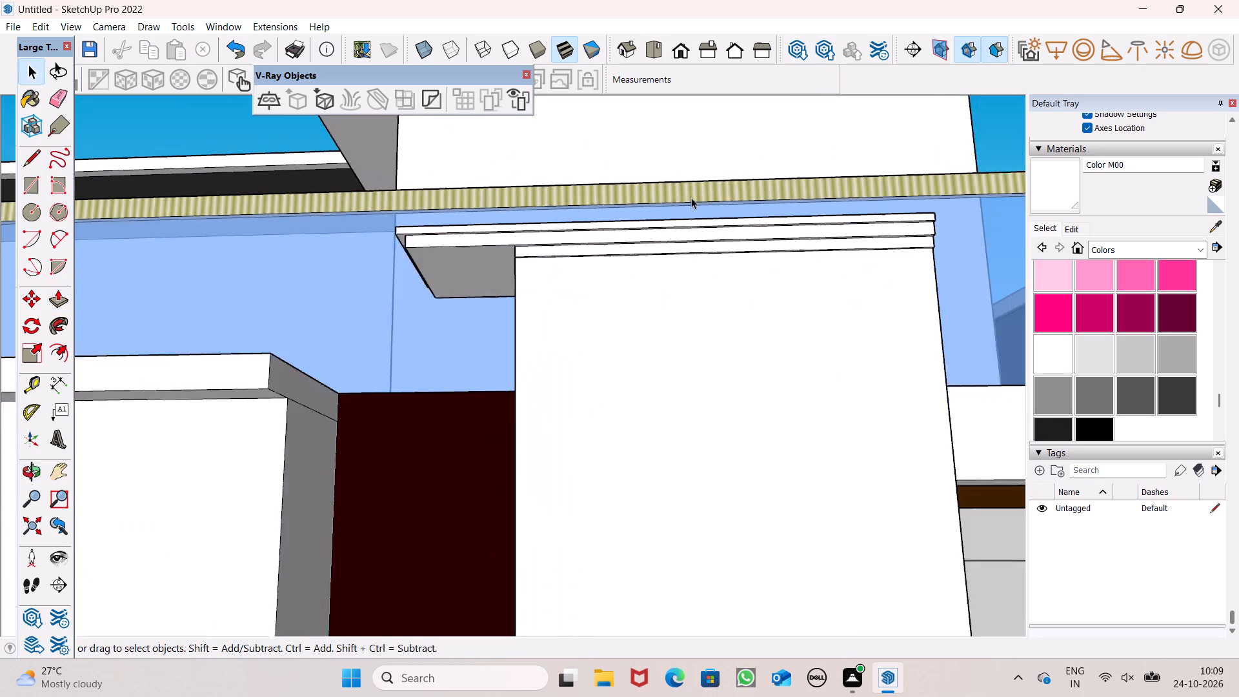
scroll(691, 197, down, 2)
middle_drag(689, 259, 805, 327)
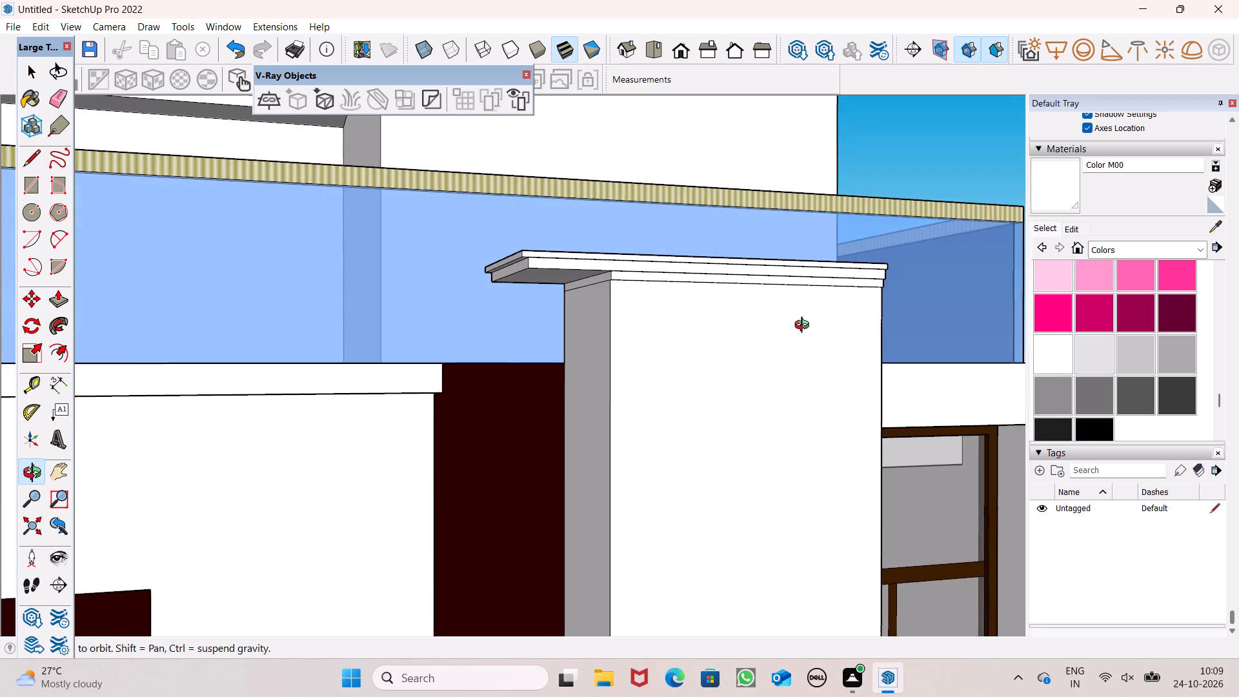
middle_drag(805, 327, 803, 327)
scroll(765, 293, down, 1)
scroll(645, 303, down, 1)
middle_drag(648, 303, 553, 283)
scroll(592, 272, up, 5)
middle_drag(687, 292, 670, 145)
scroll(683, 292, up, 1)
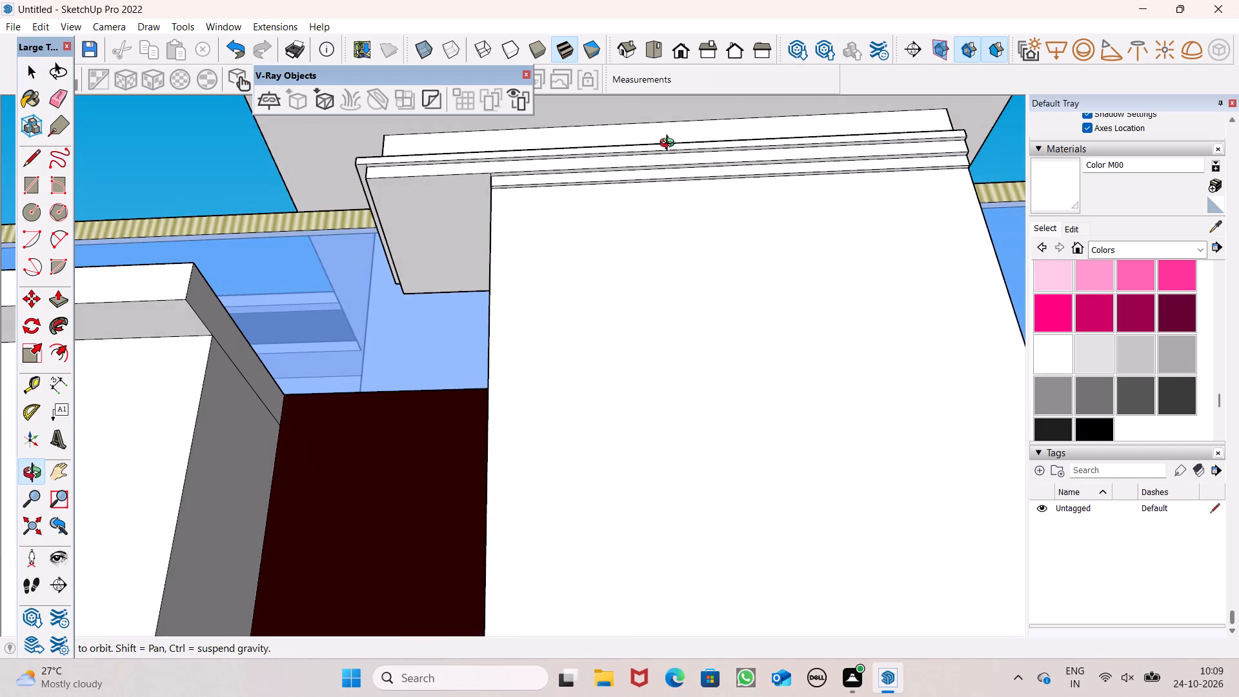
middle_drag(670, 145, 709, 157)
scroll(716, 148, down, 2)
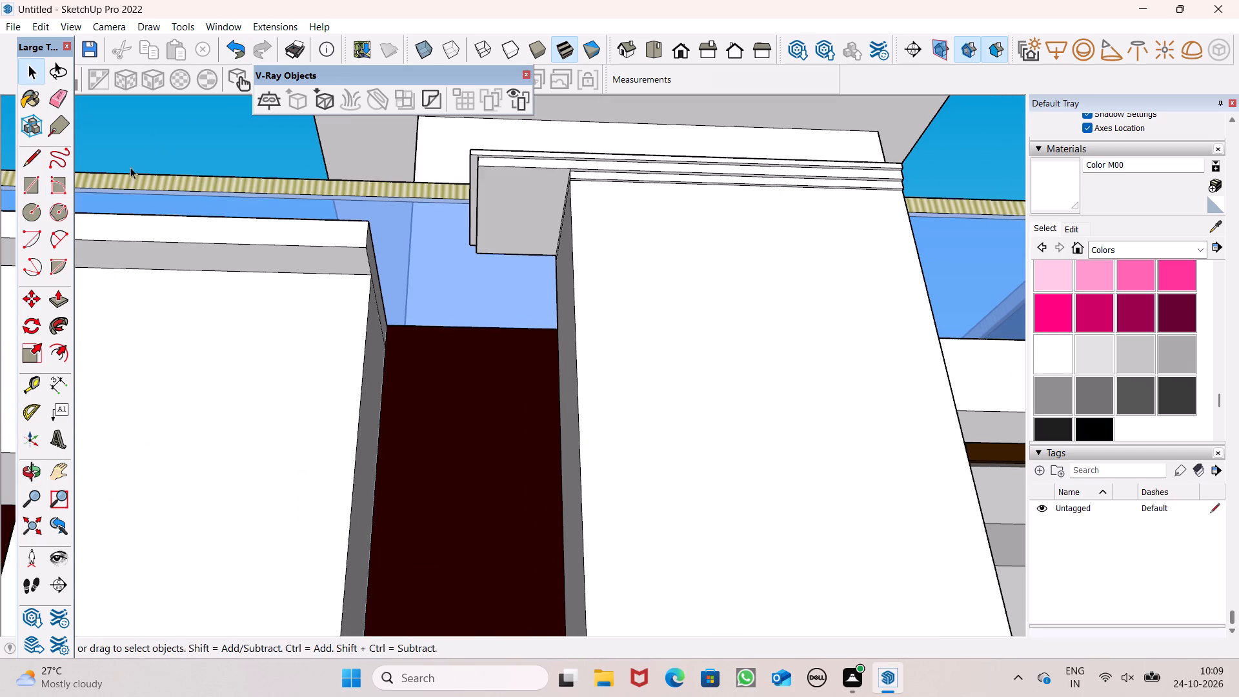
Start the Rectangle tool with the underside of the column cap's overhang in view.
click(37, 182)
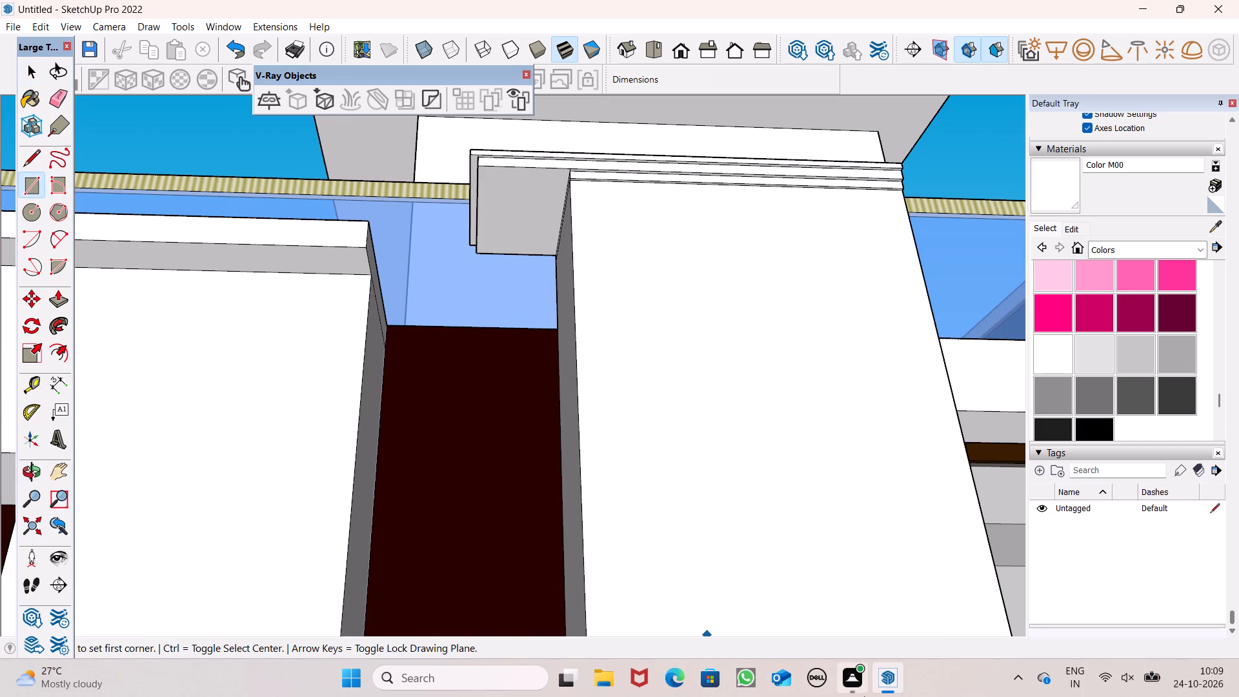
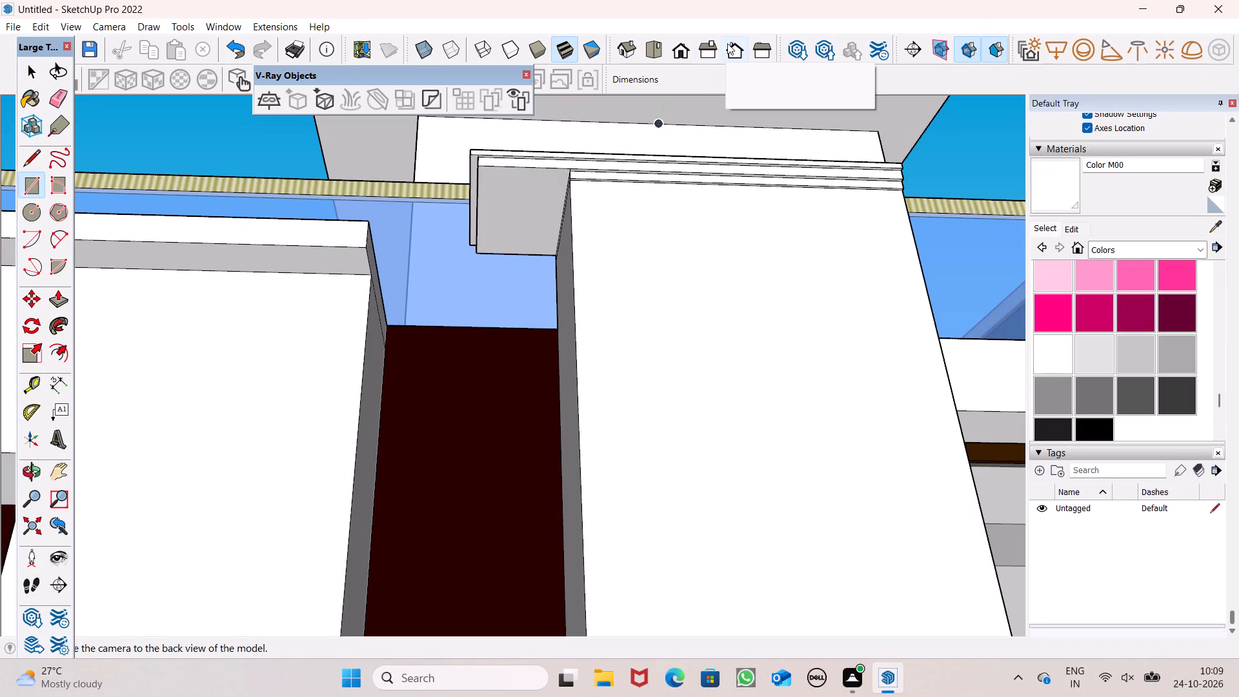
Draw a tall narrow rectangle, about 38' 2 13/16" by 1 15/16", on the front column's face from below the cap to its base.
middle_drag(596, 210, 644, 236)
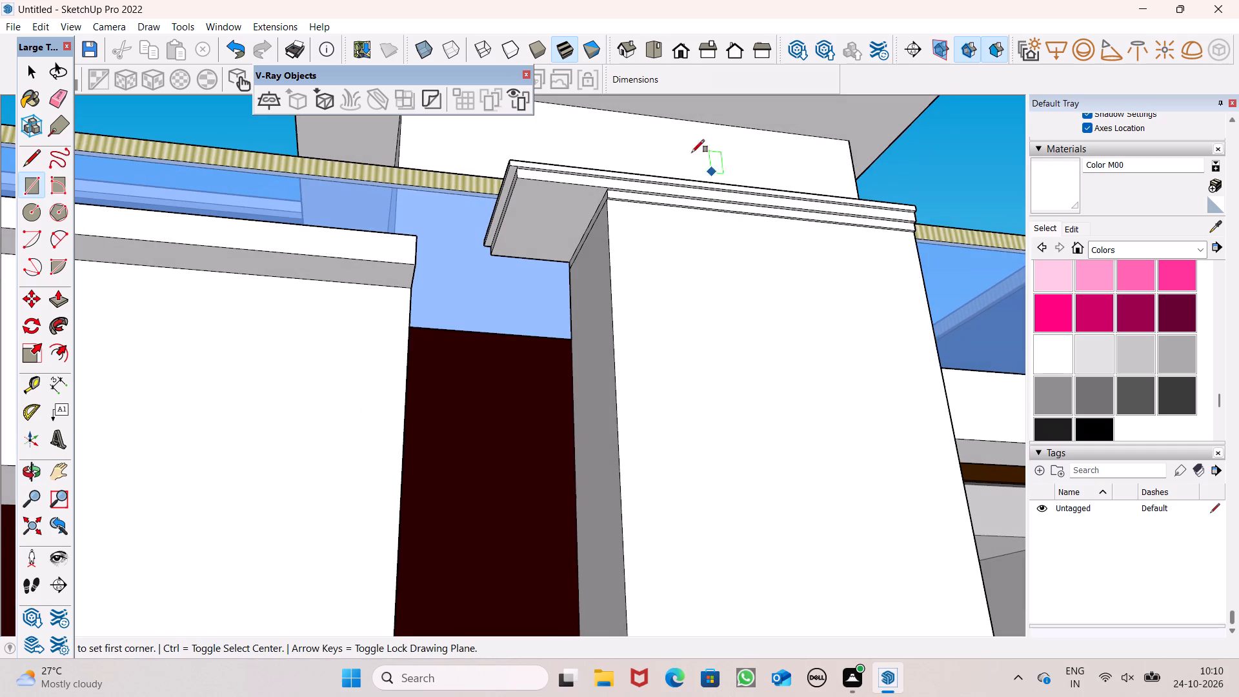
scroll(670, 139, down, 4)
middle_drag(732, 185, 619, 223)
scroll(613, 209, up, 4)
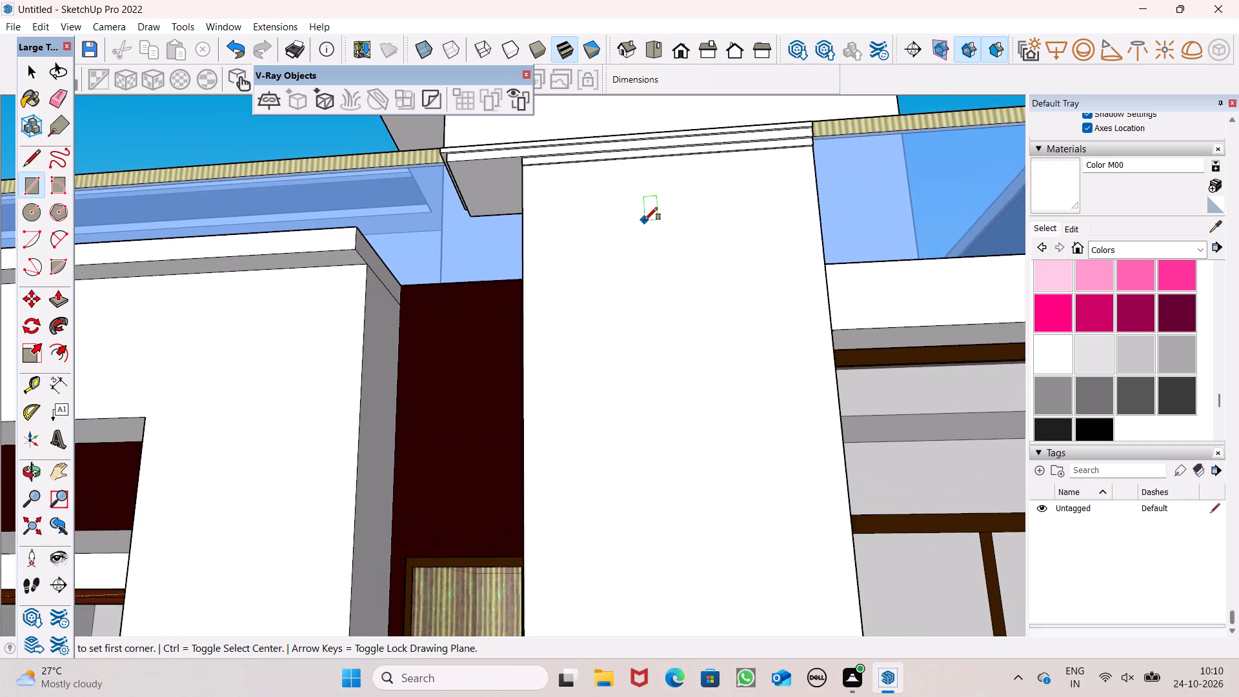
click(654, 221)
scroll(676, 268, down, 4)
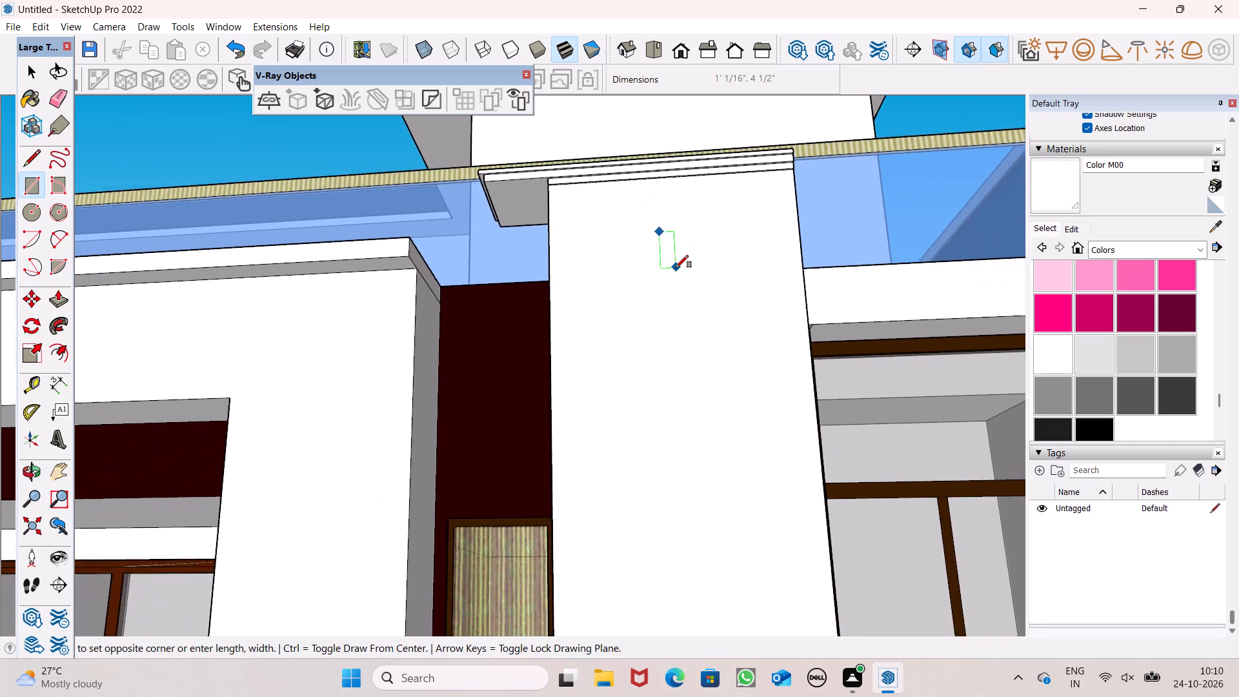
scroll(677, 257, down, 5)
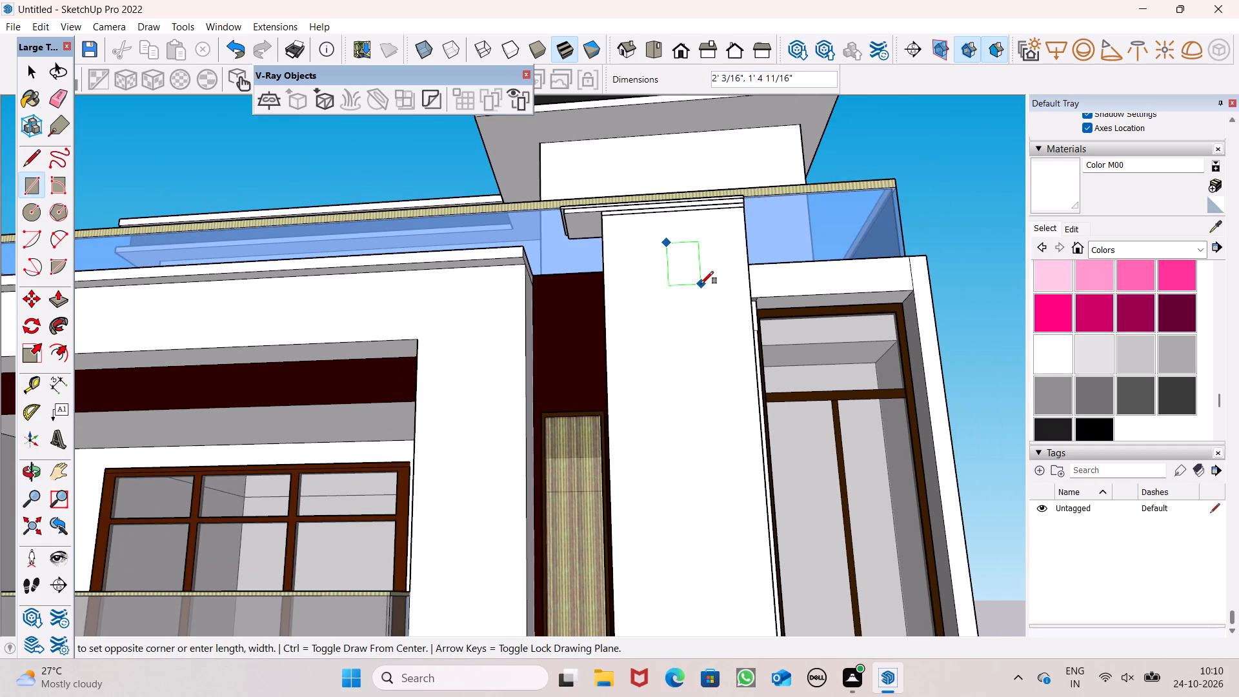
scroll(701, 284, down, 4)
scroll(725, 343, up, 1)
middle_drag(725, 347, 740, 461)
scroll(730, 327, down, 2)
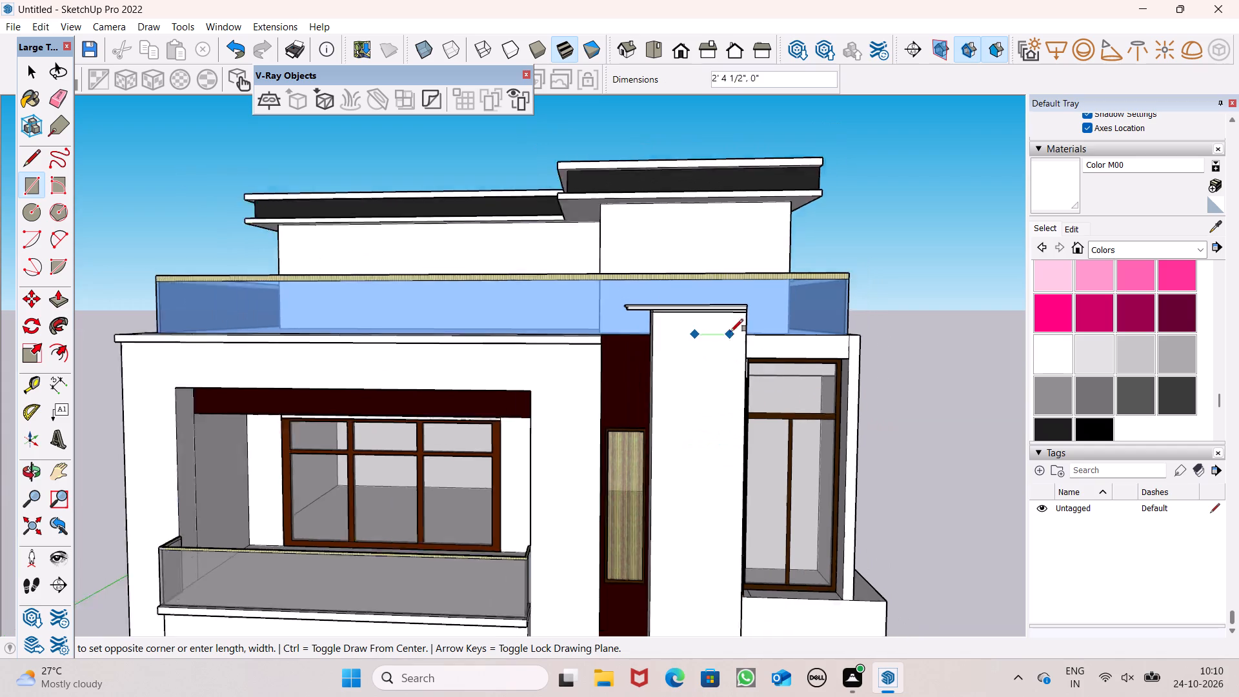
scroll(730, 332, down, 2)
scroll(719, 385, down, 5)
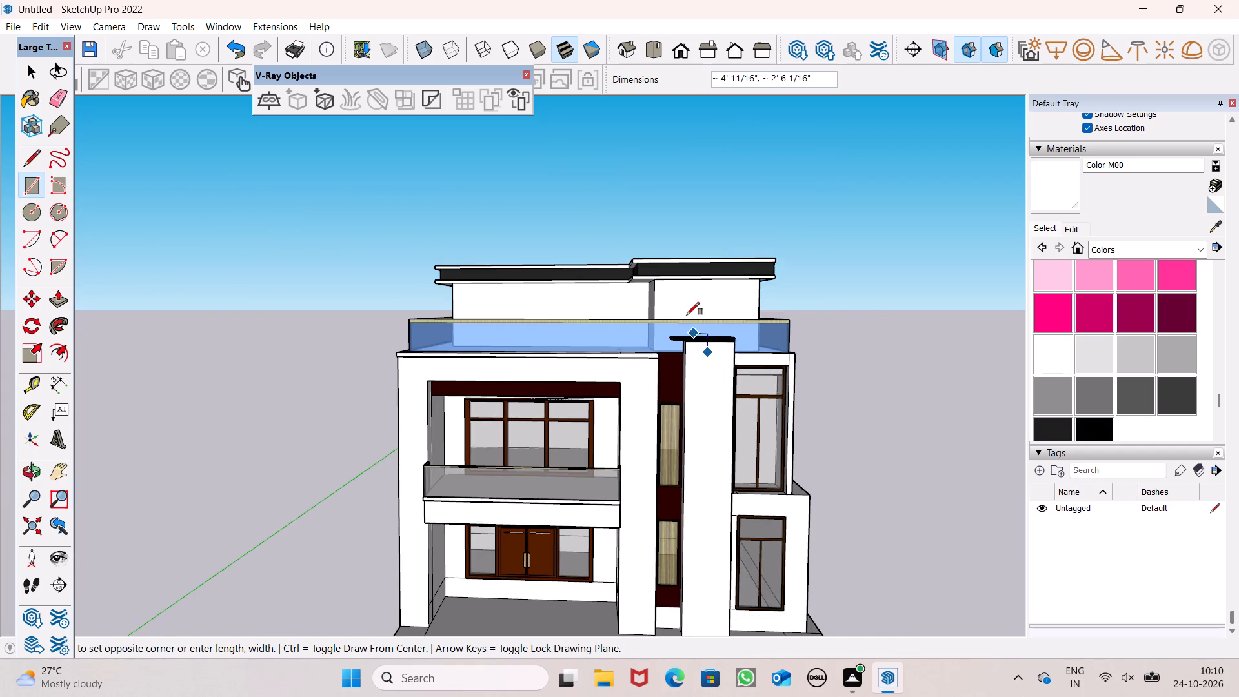
scroll(687, 315, down, 3)
scroll(701, 551, up, 4)
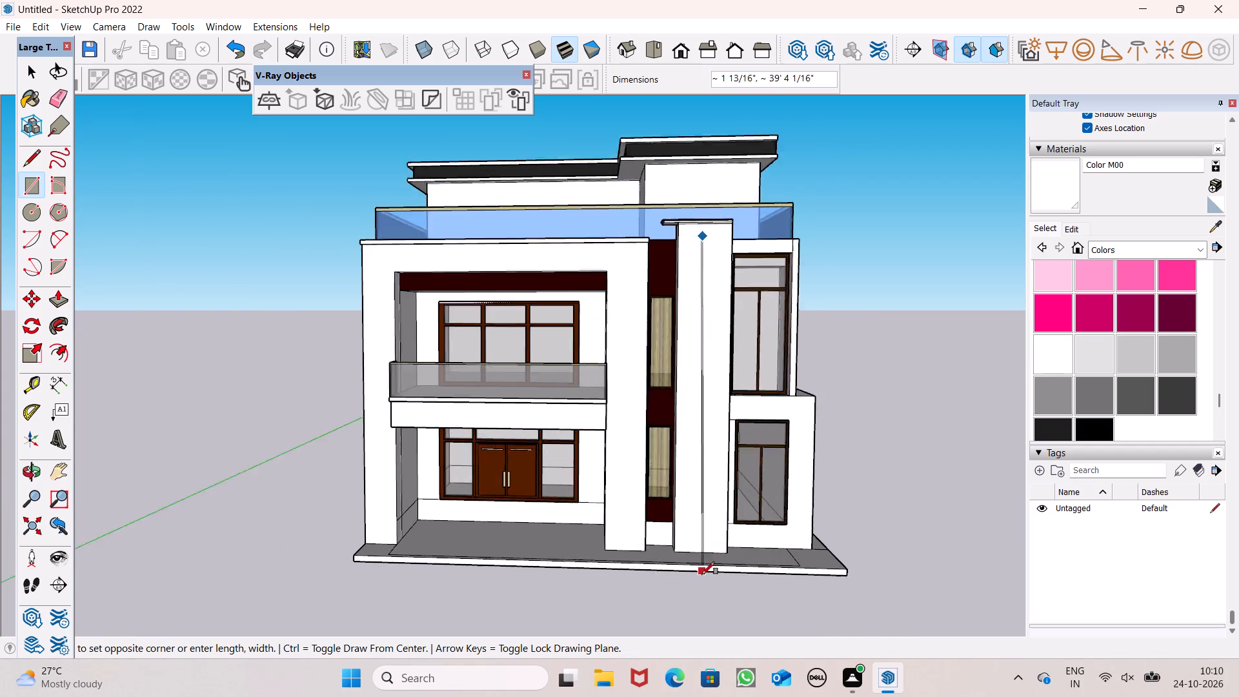
scroll(702, 574, up, 19)
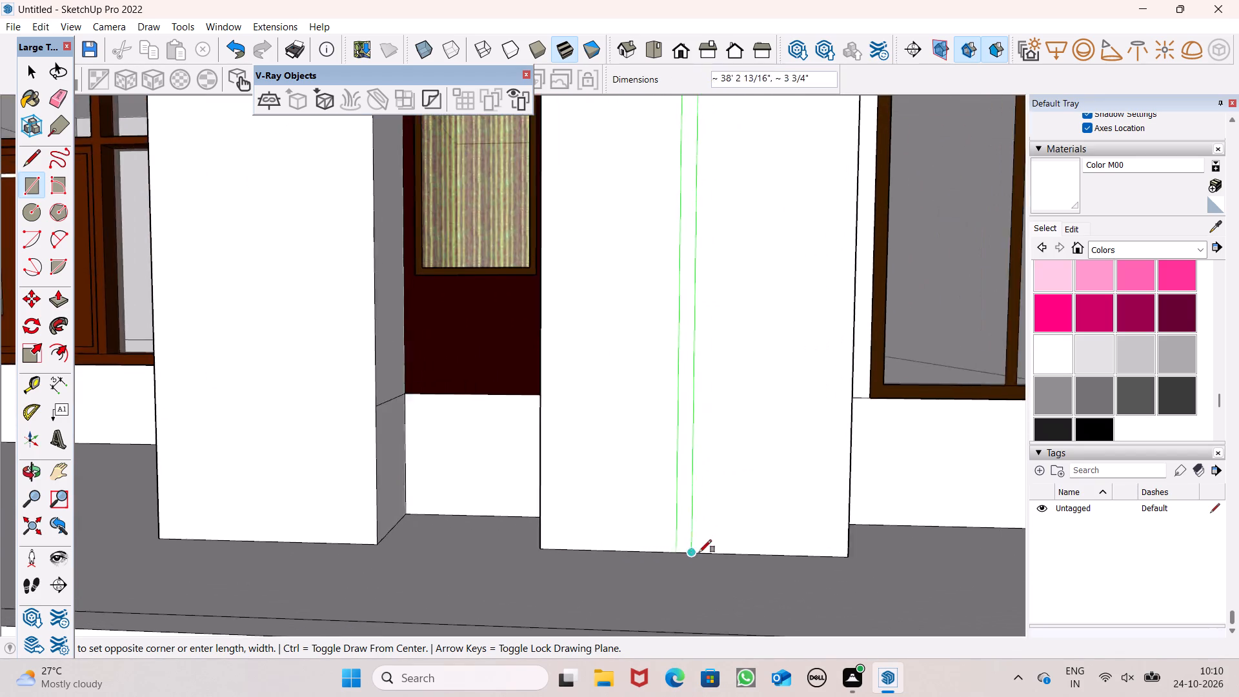
middle_click(699, 553)
scroll(699, 552, up, 4)
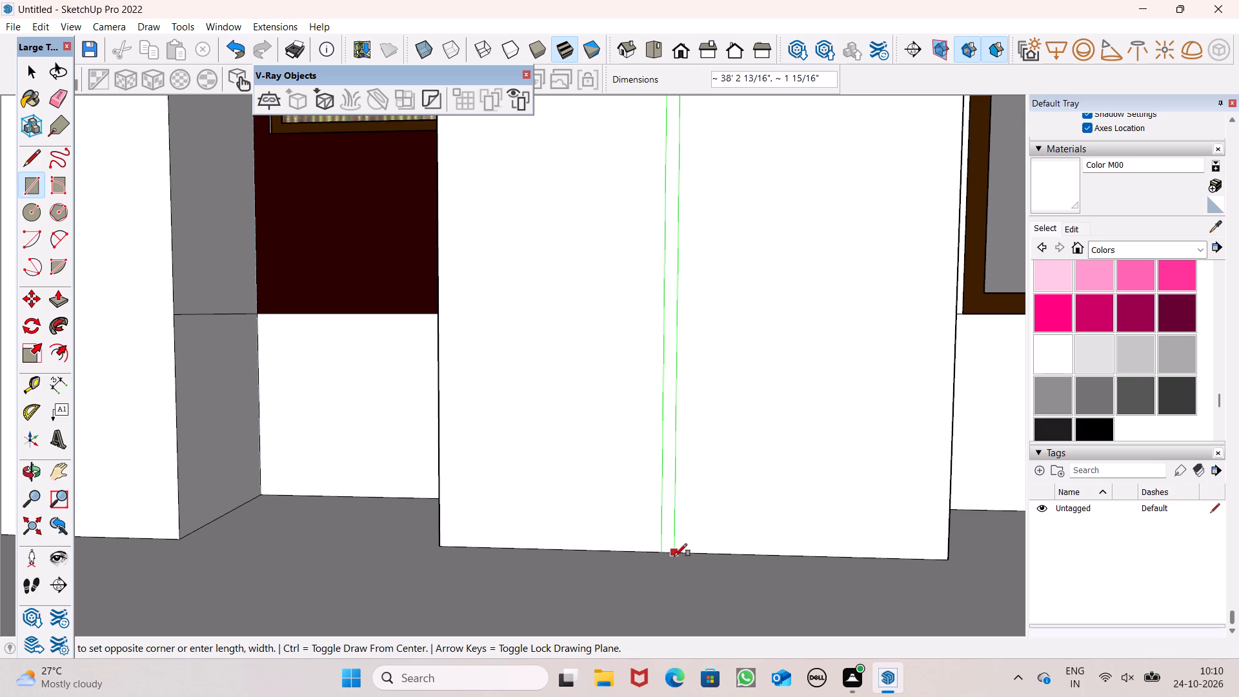
click(674, 556)
scroll(650, 557, down, 14)
scroll(660, 527, down, 7)
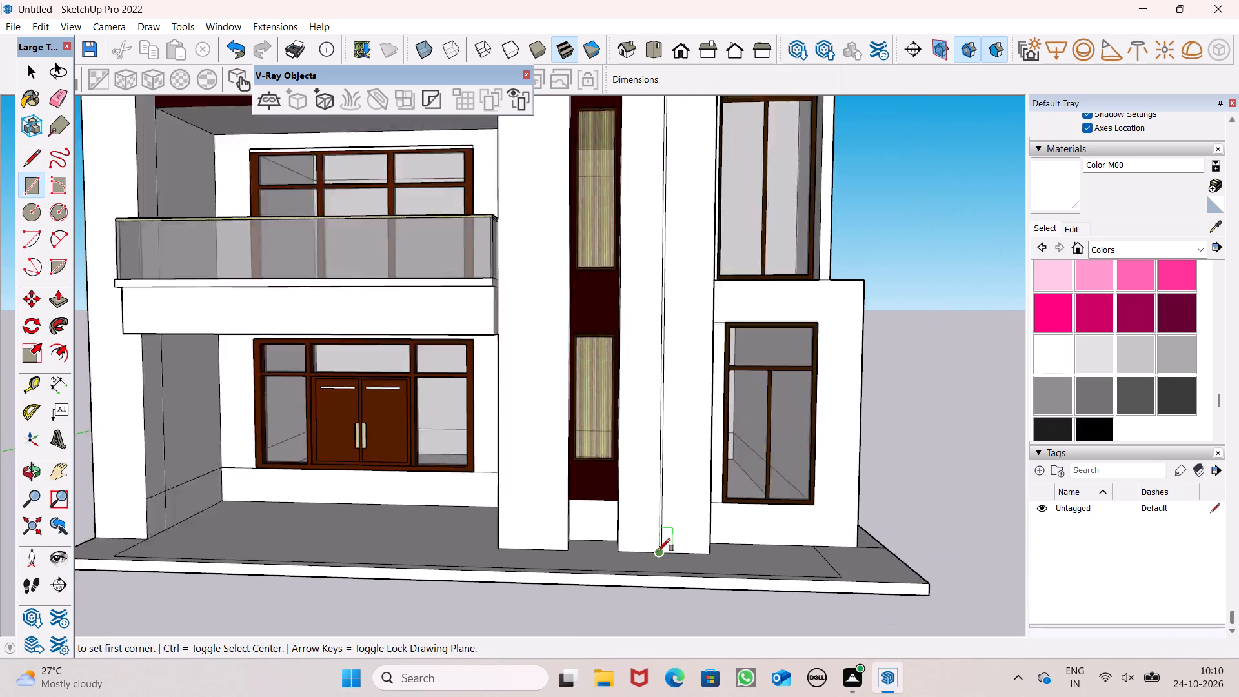
key(space)
Move the narrow strip sideways so it runs down the middle of the front column's face.
scroll(657, 516, down, 6)
scroll(663, 294, up, 8)
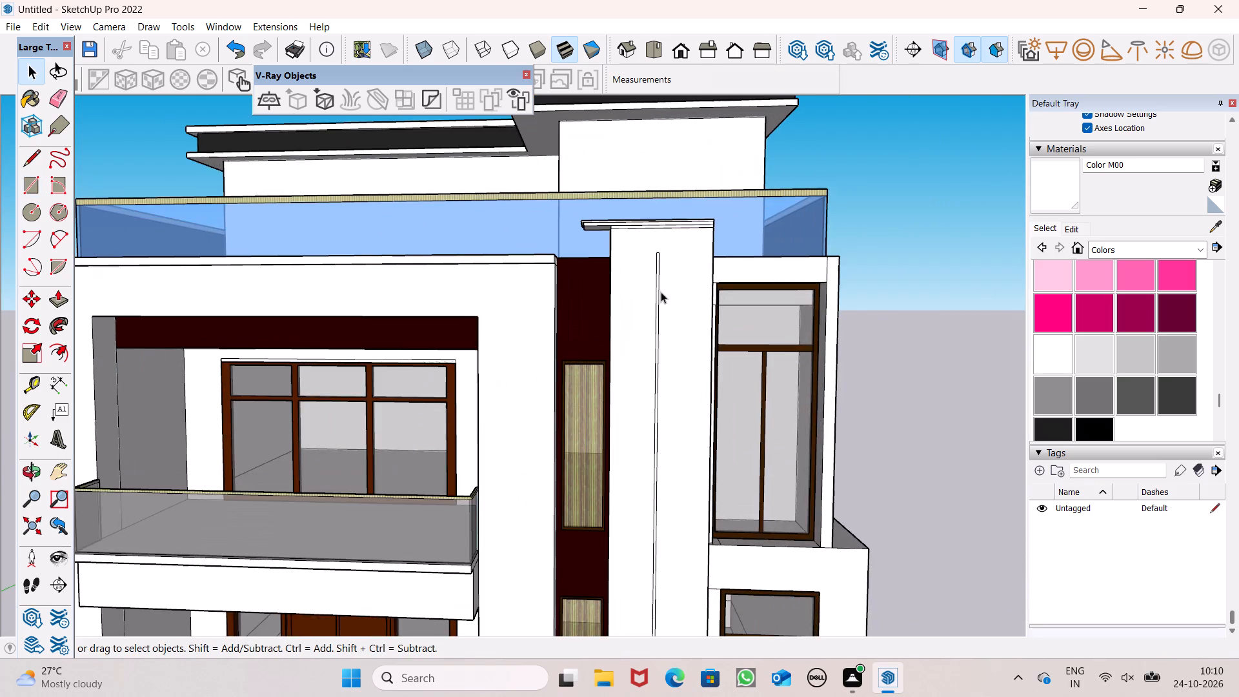
scroll(663, 253, up, 8)
scroll(641, 220, down, 14)
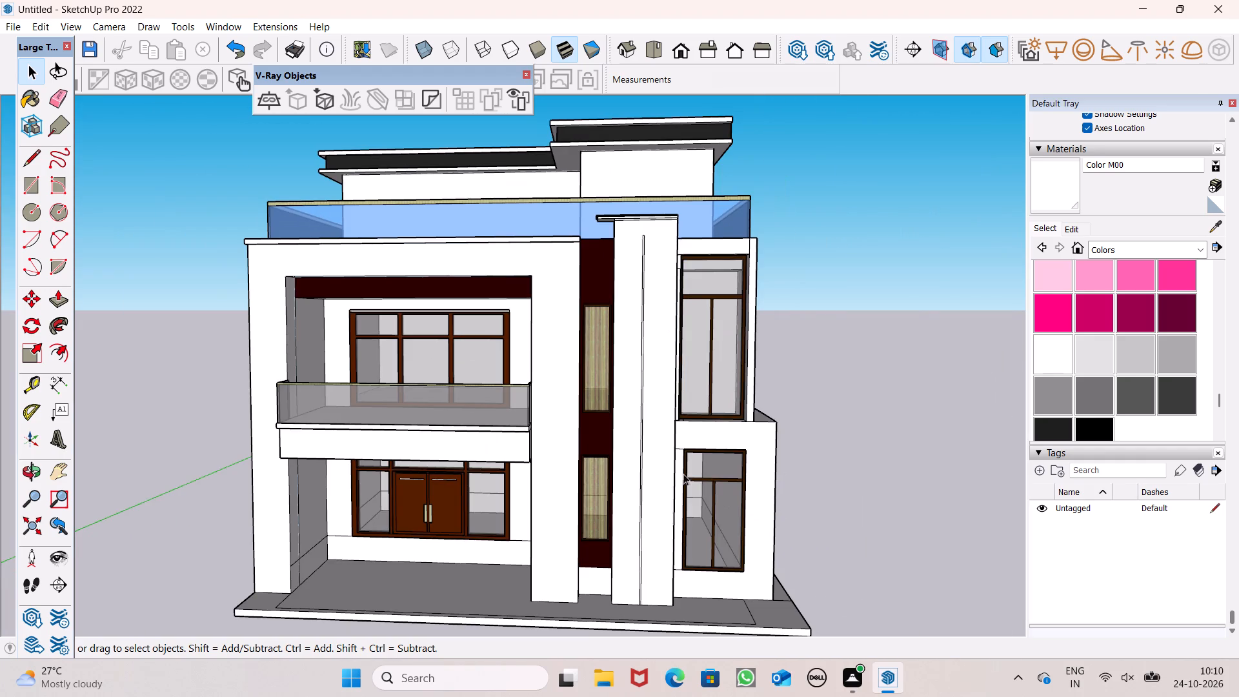
scroll(647, 470, down, 4)
scroll(654, 614, up, 6)
scroll(663, 497, up, 7)
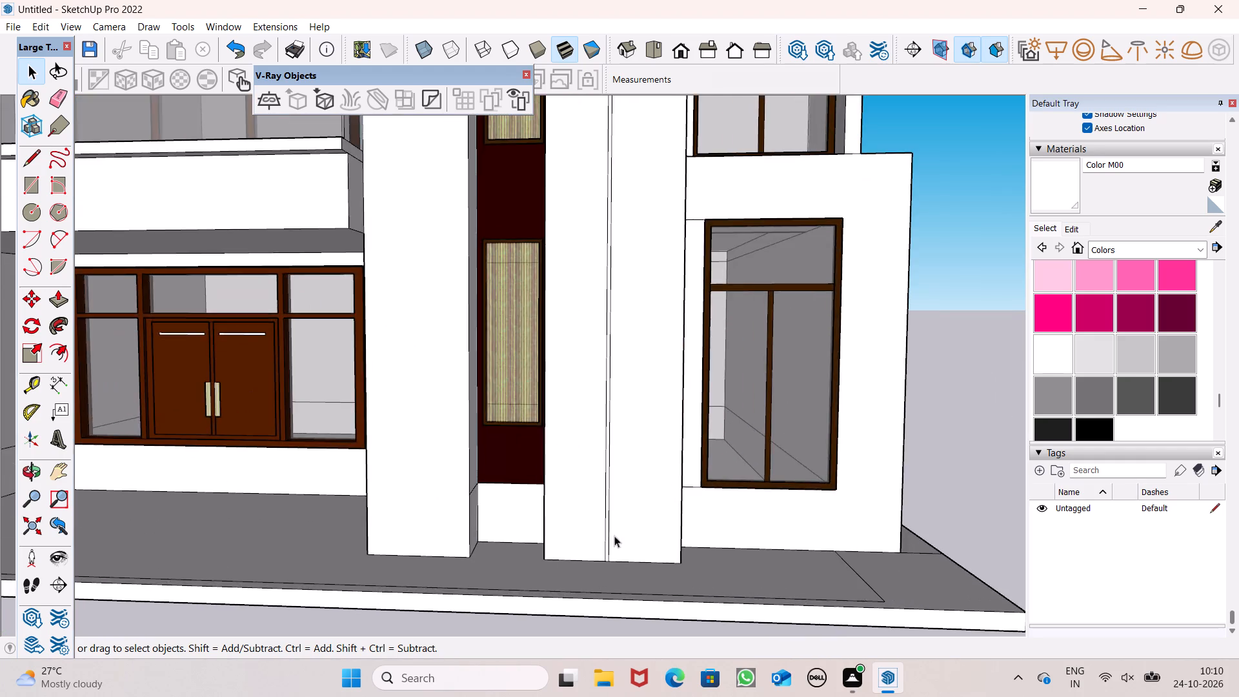
scroll(561, 558, up, 14)
double_click(627, 549)
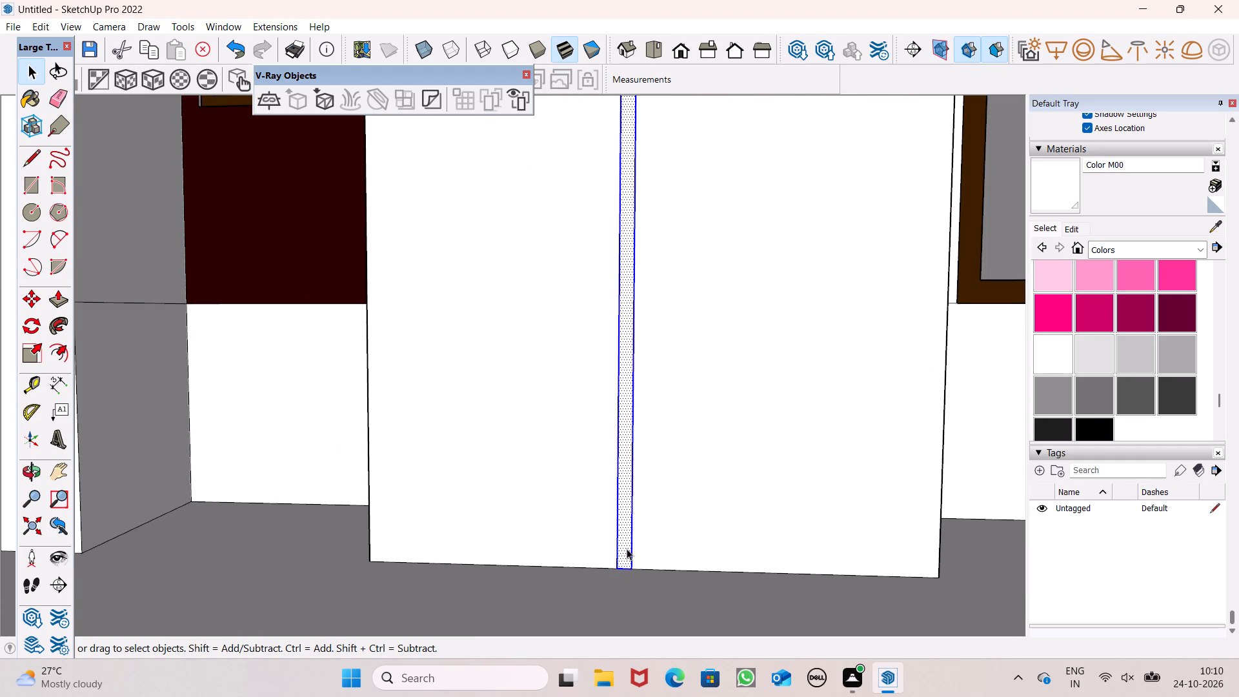
key(m)
key(Return)
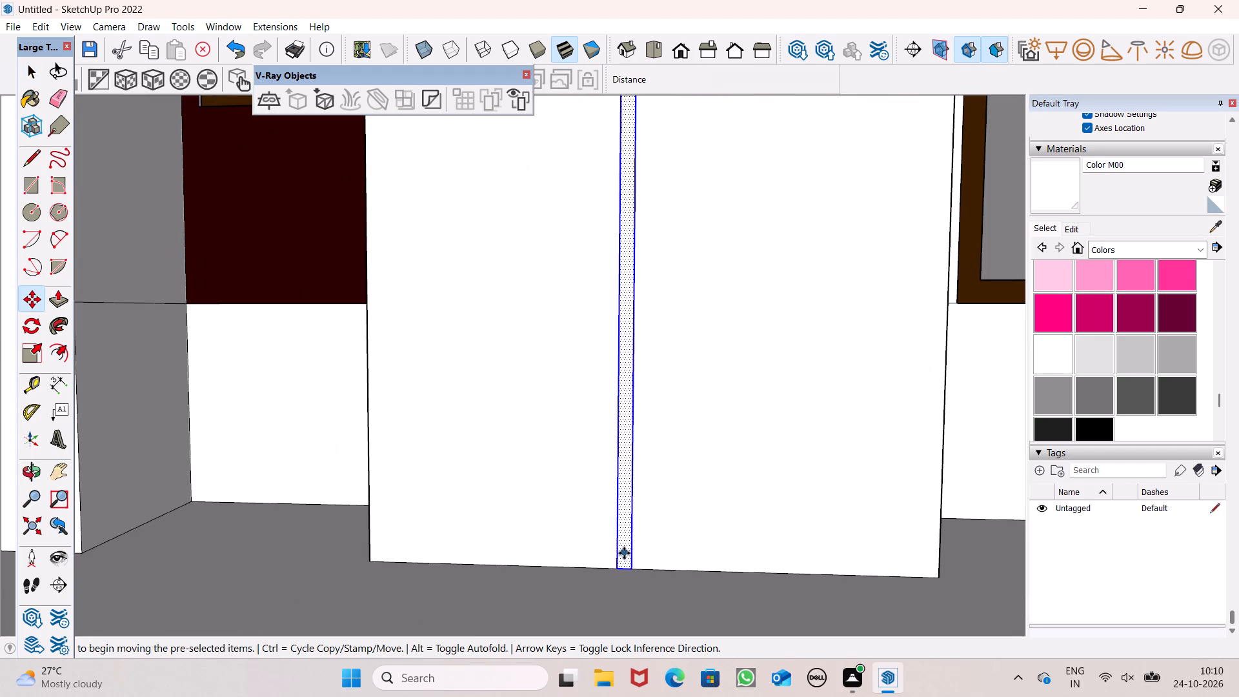
drag(624, 553, 646, 554)
scroll(660, 486, down, 20)
scroll(660, 486, down, 1)
key(space)
click(652, 603)
scroll(630, 420, down, 4)
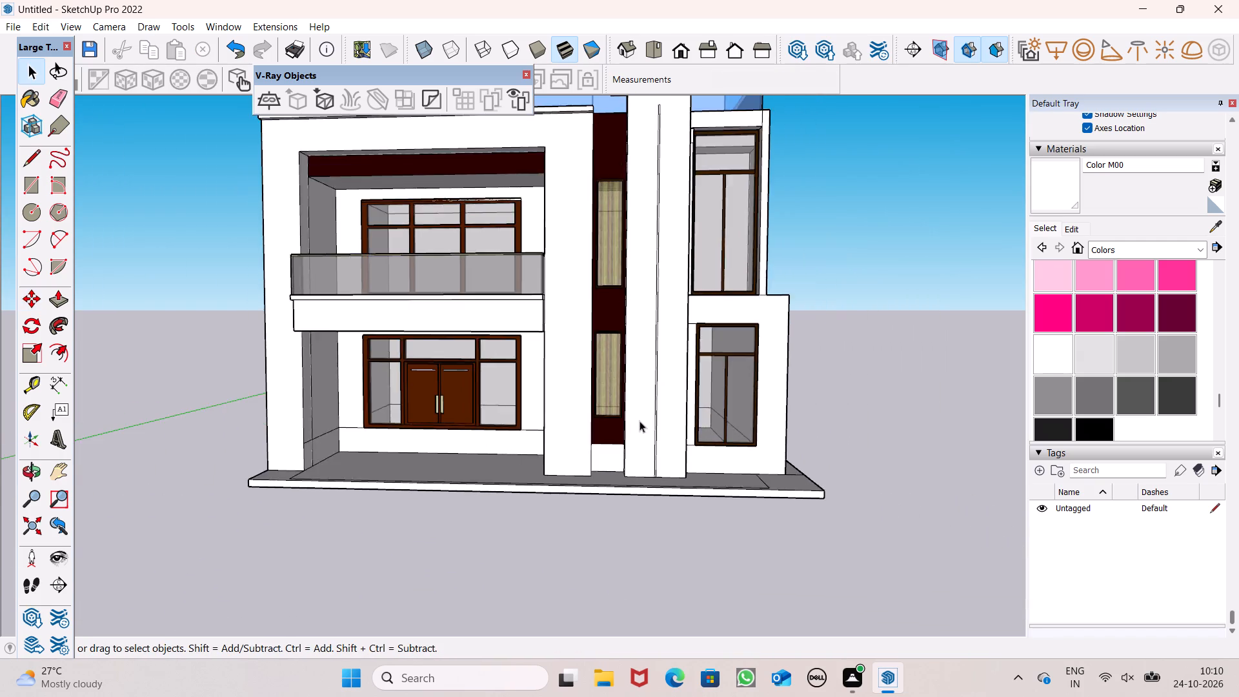
Paint the narrow strip on the front column with dark grey Color M07.
middle_drag(640, 427, 661, 458)
click(1185, 398)
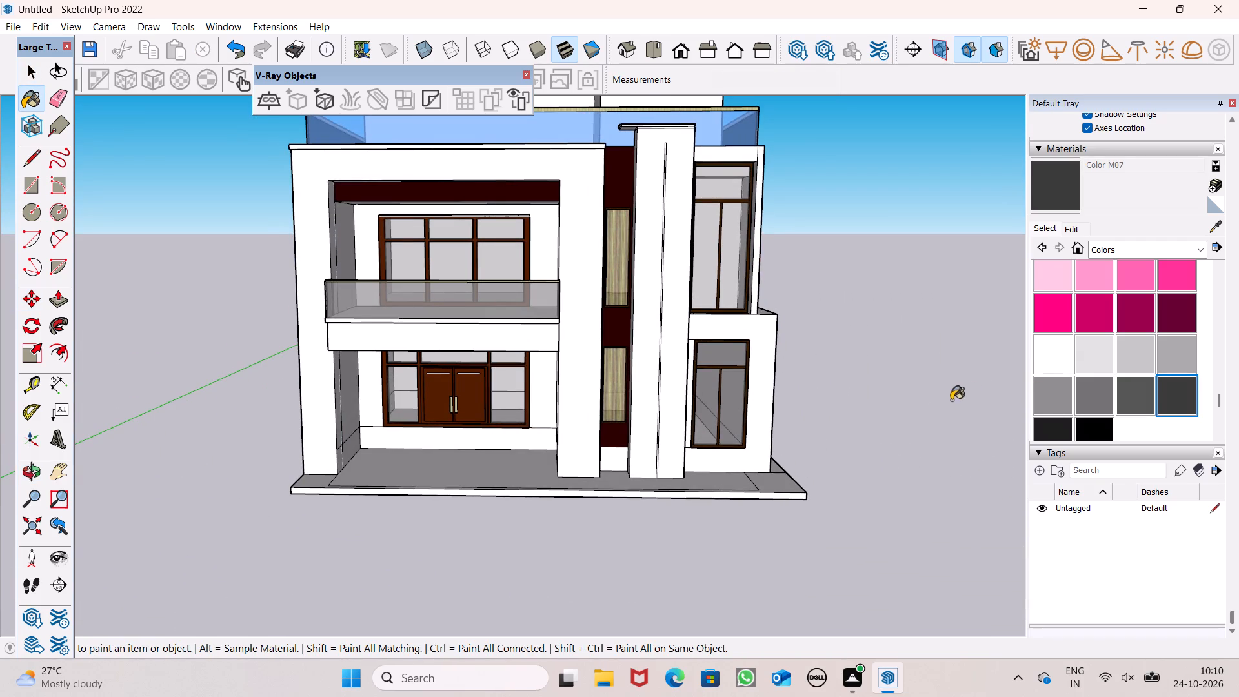
scroll(691, 384, up, 6)
scroll(666, 456, up, 14)
click(663, 452)
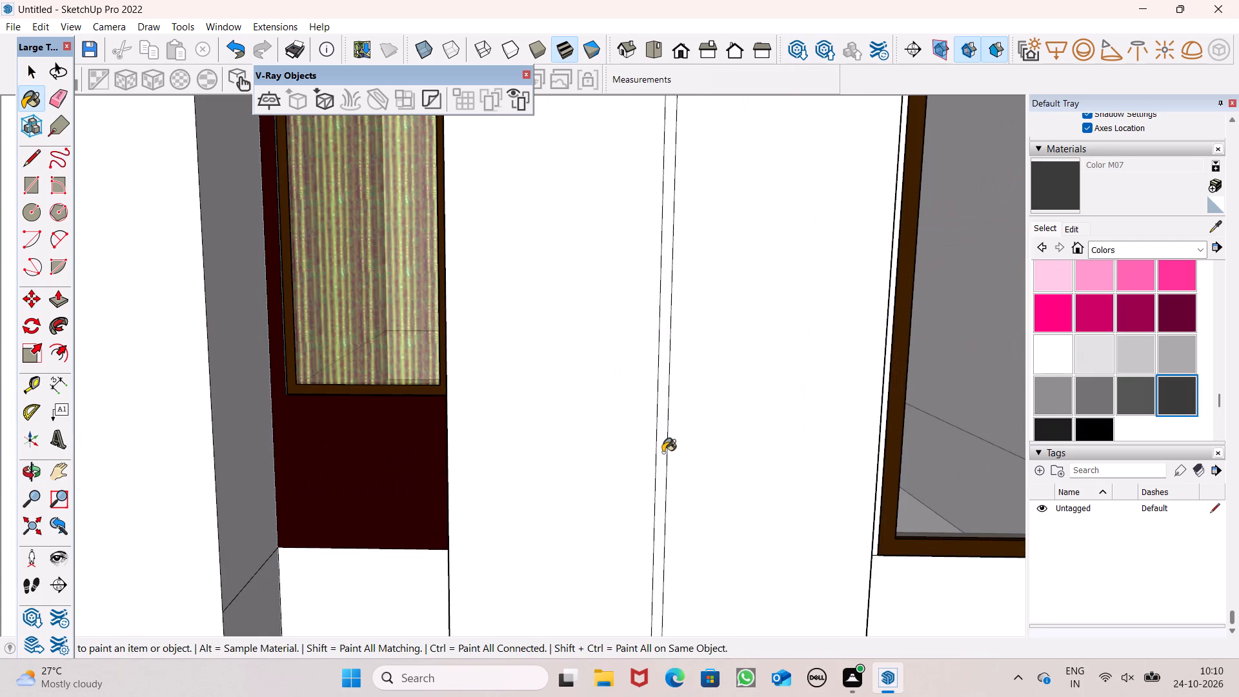
scroll(695, 423, down, 20)
scroll(695, 423, down, 1)
key(space)
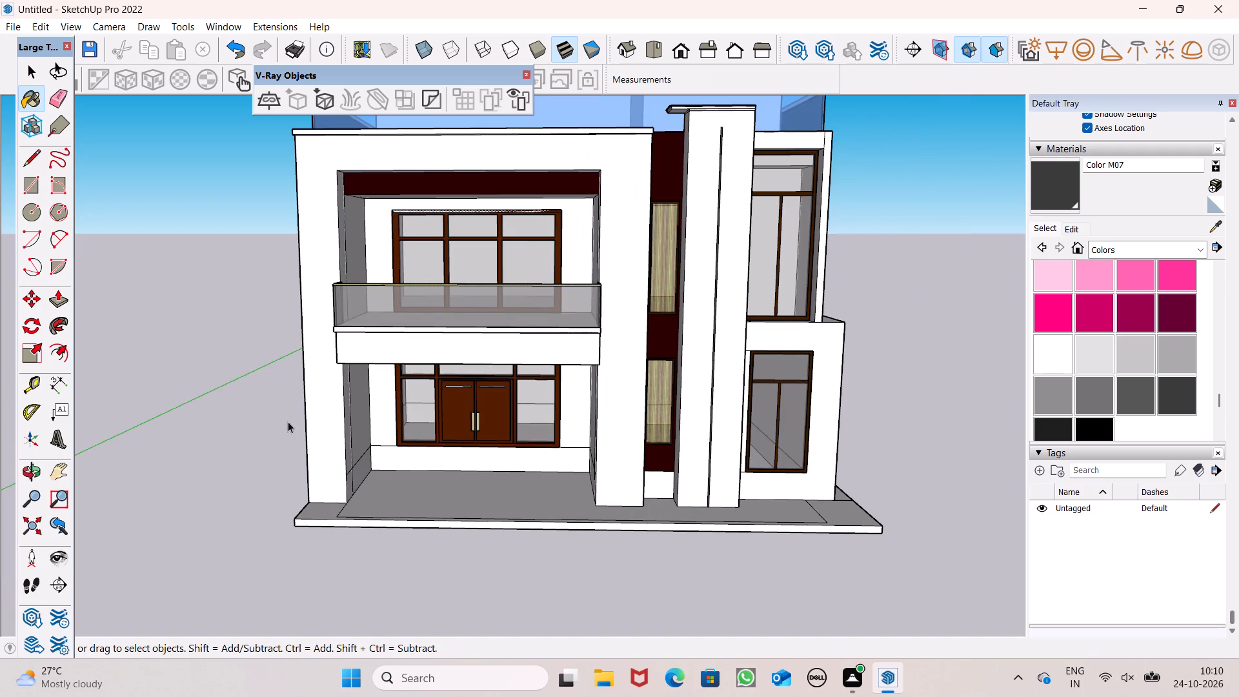
Pull the dark grey strip outward from the column's face by about 3 1/16".
click(59, 290)
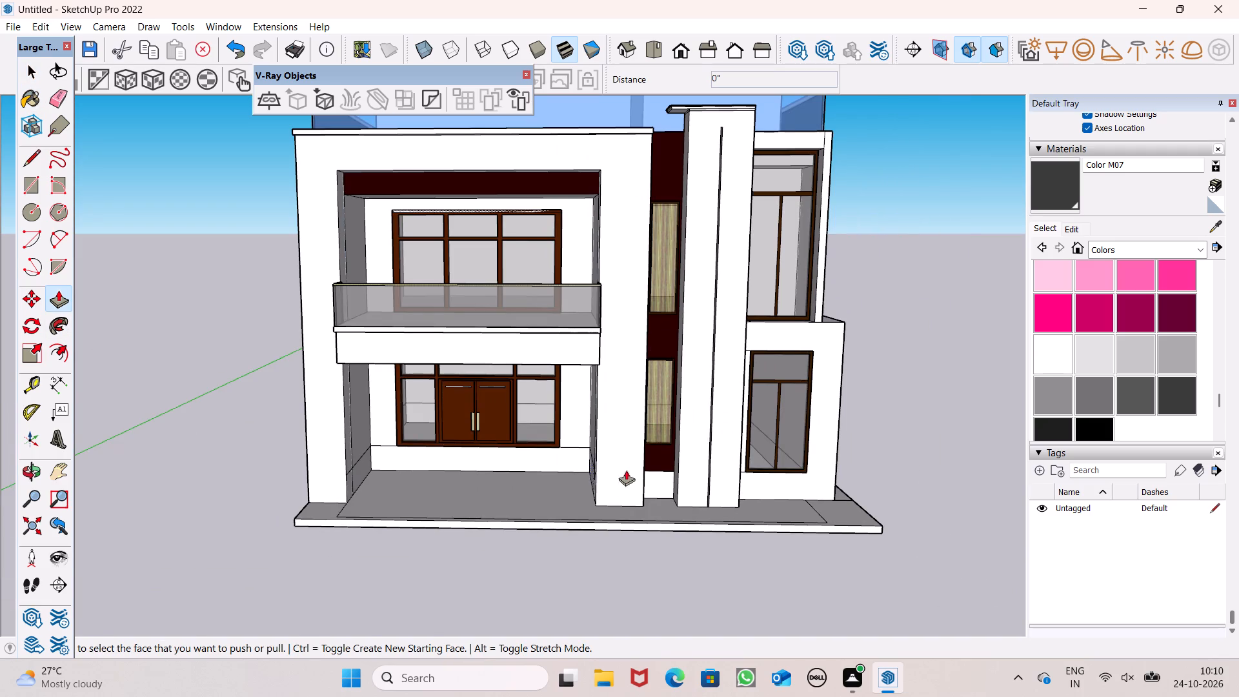
scroll(655, 479, up, 4)
middle_drag(791, 560, 872, 643)
scroll(824, 618, up, 1)
scroll(676, 507, up, 7)
scroll(752, 484, up, 7)
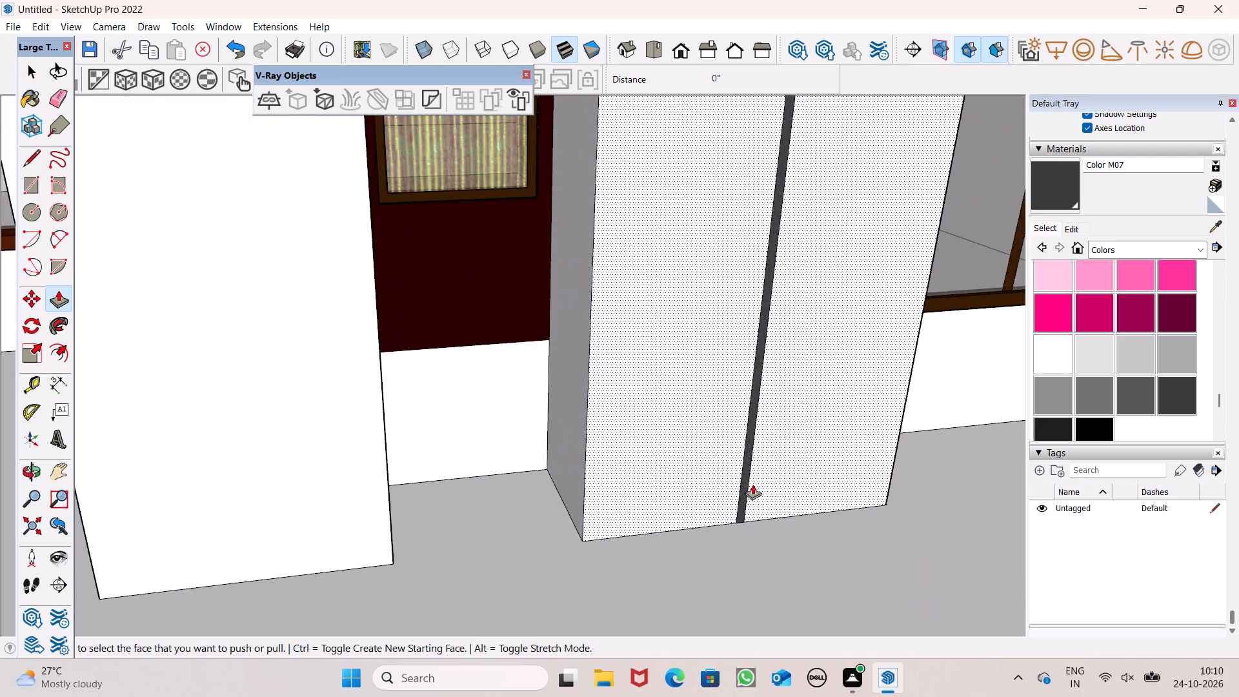
scroll(752, 484, up, 7)
drag(760, 514, 765, 536)
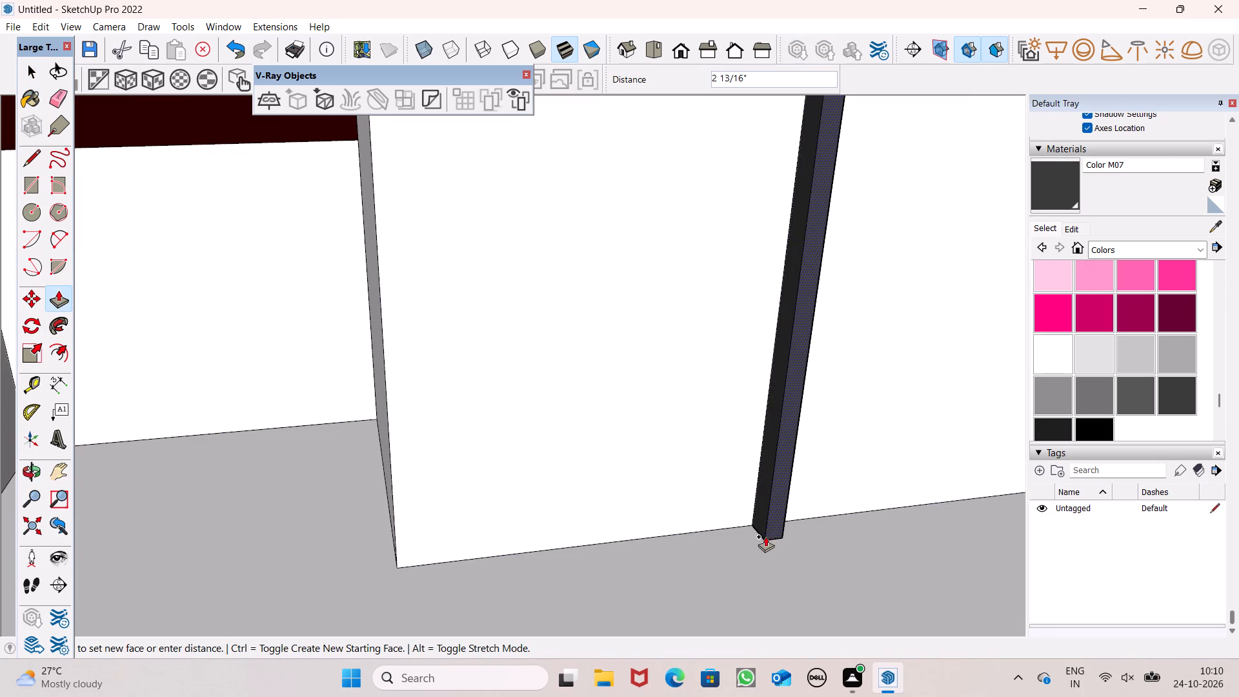
drag(765, 536, 765, 538)
scroll(680, 458, down, 20)
scroll(680, 458, down, 7)
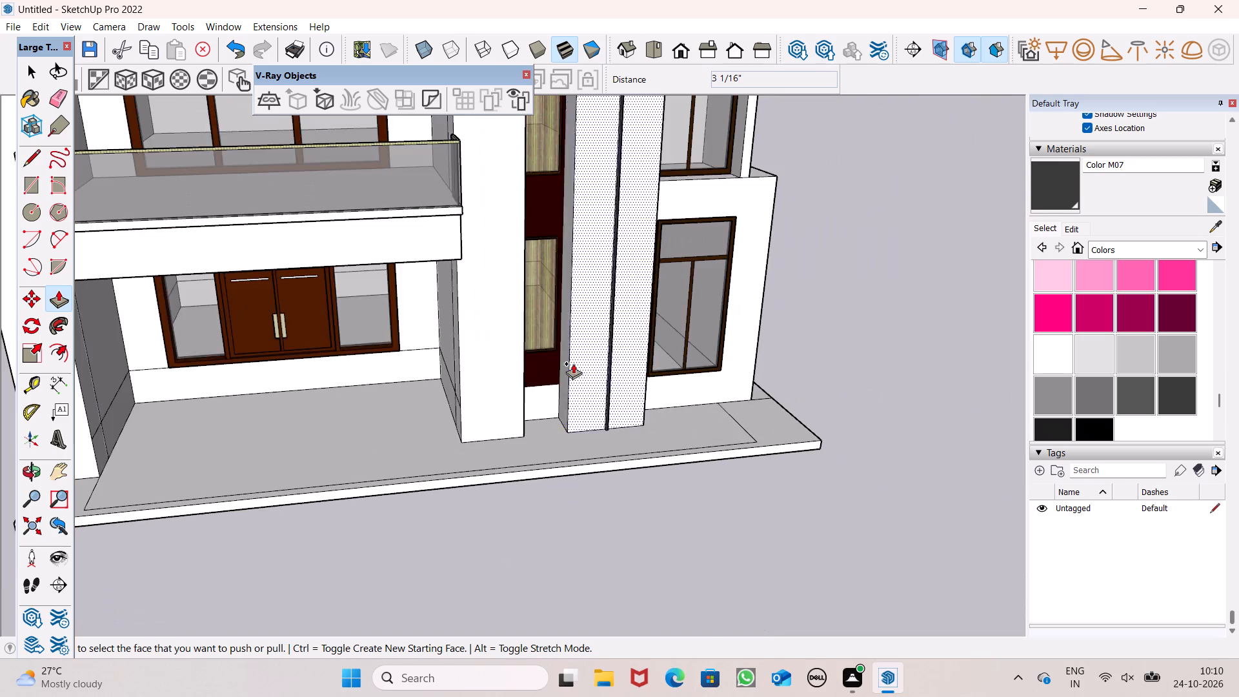
scroll(573, 363, down, 3)
middle_drag(654, 429, 459, 442)
scroll(464, 452, up, 1)
key(space)
Examine the whole house with the column's dark strip from eye level, from the side and from above.
scroll(472, 425, down, 6)
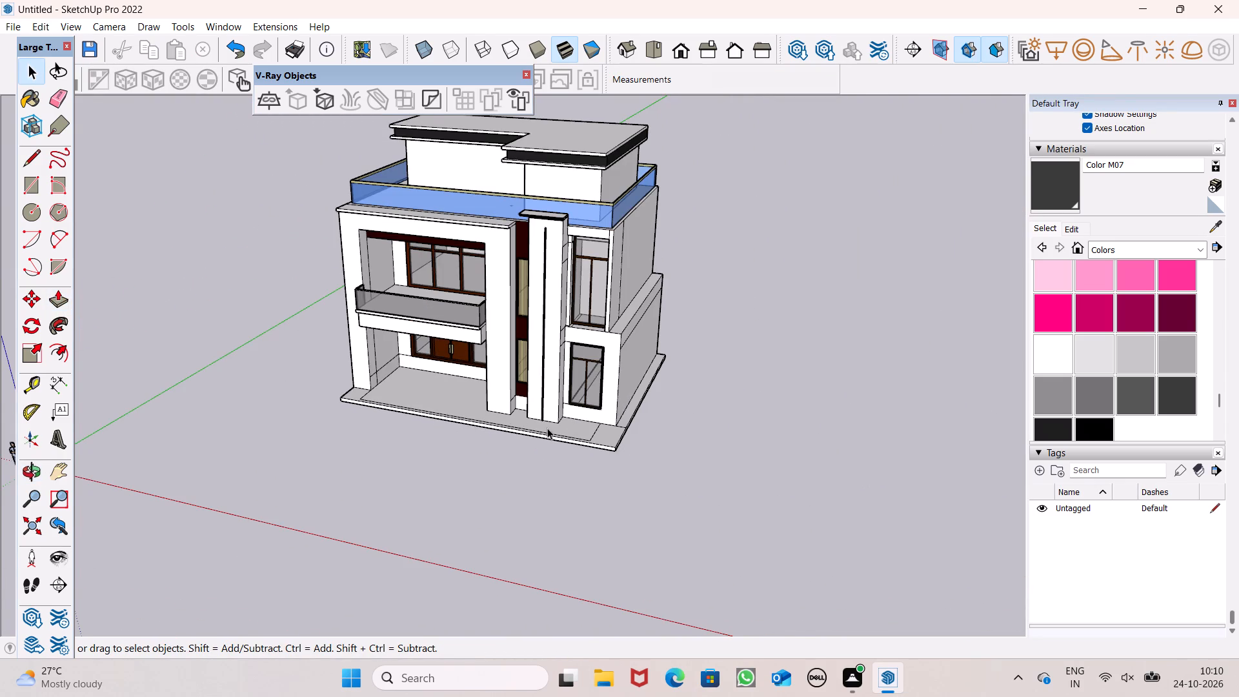
middle_drag(547, 428, 574, 283)
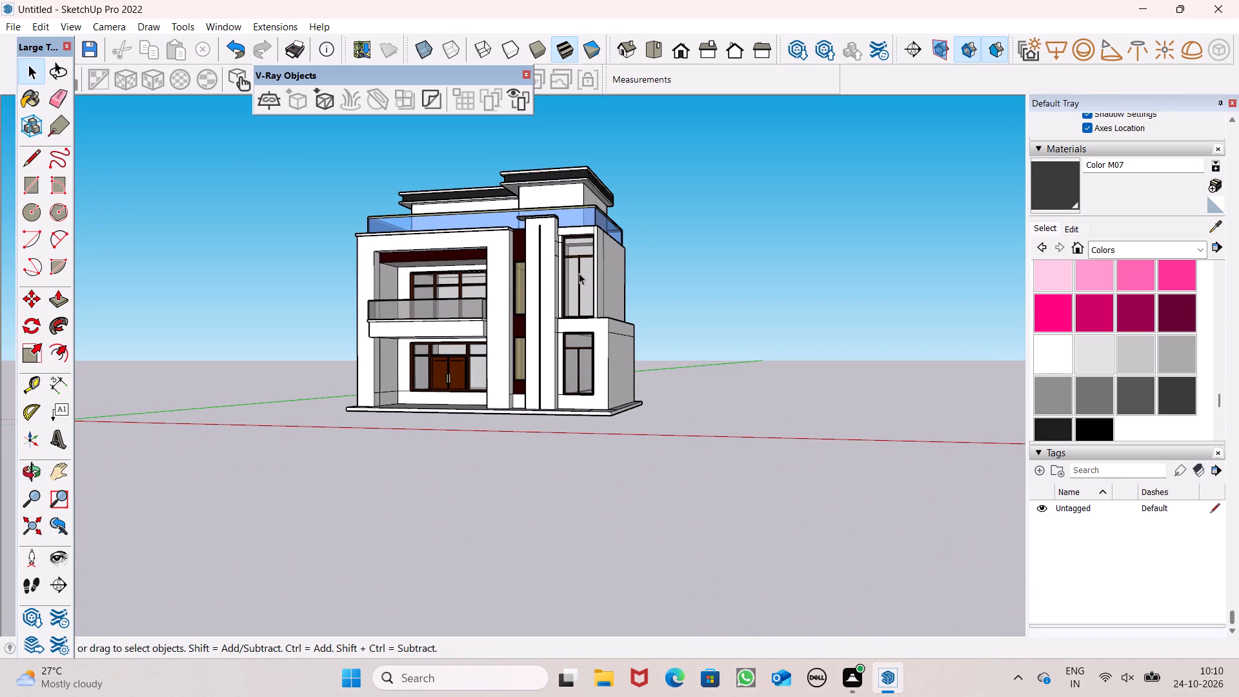
scroll(814, 301, down, 3)
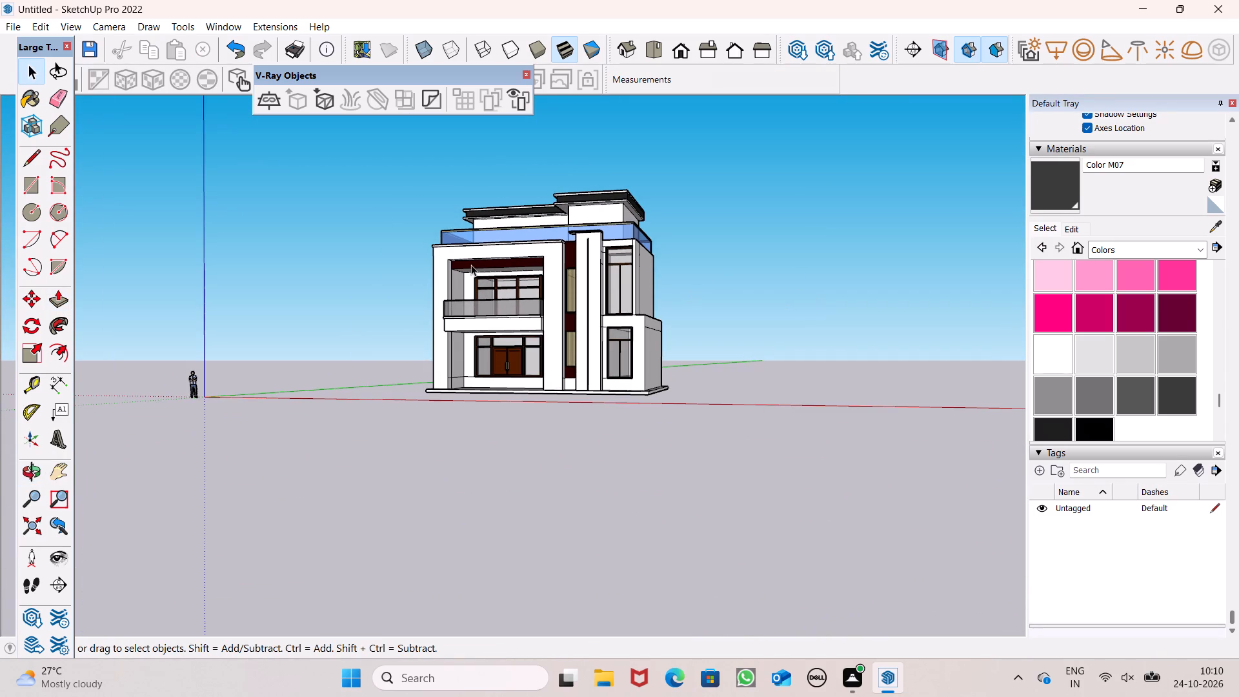
scroll(616, 234, down, 4)
middle_drag(607, 257, 619, 346)
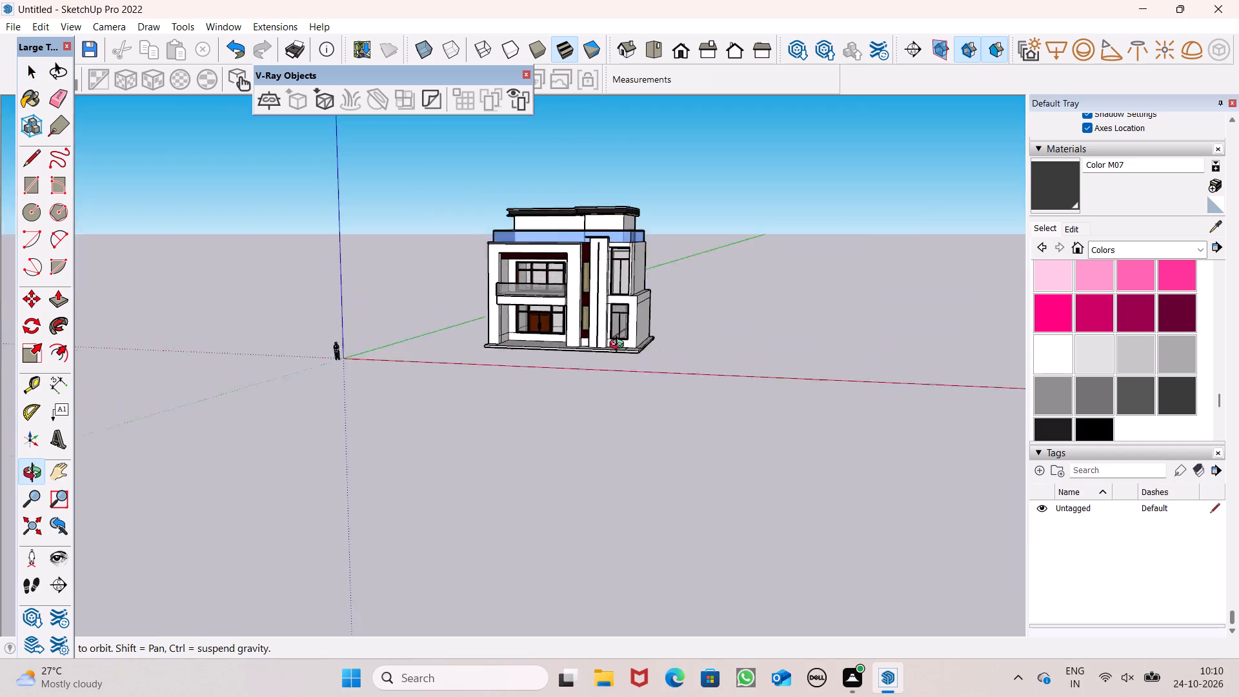
middle_drag(619, 346, 650, 419)
scroll(606, 350, up, 7)
middle_drag(689, 377, 616, 429)
scroll(688, 378, up, 1)
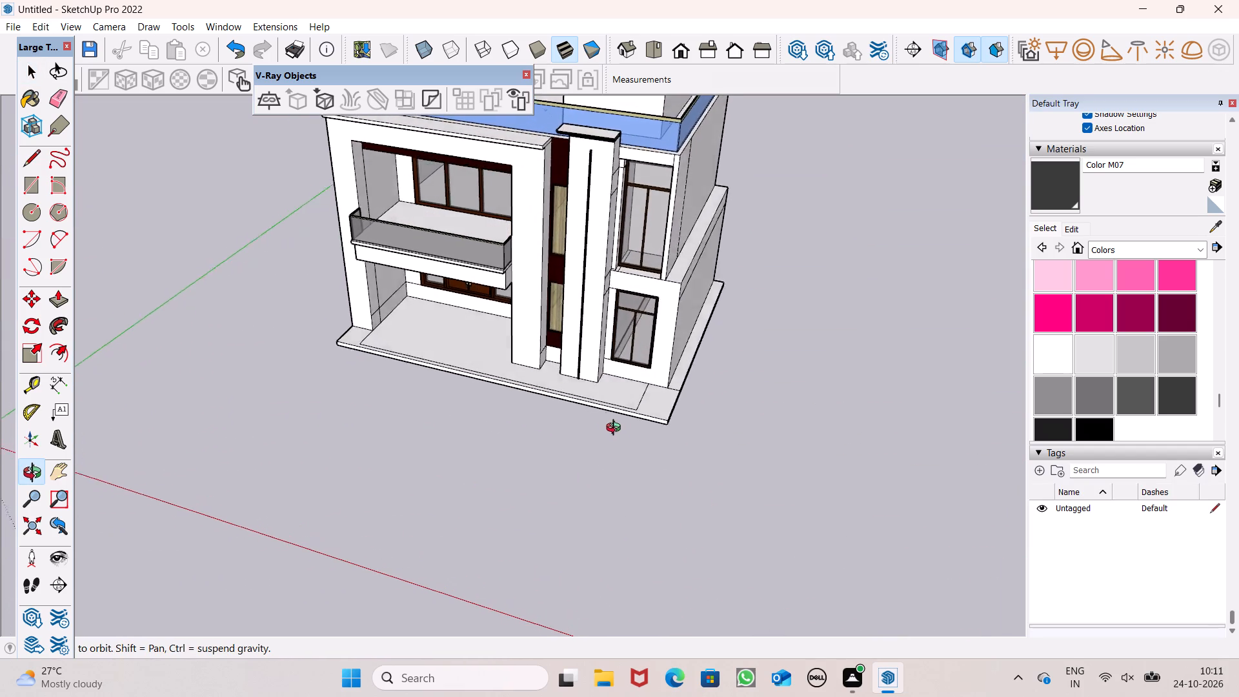
middle_drag(616, 429, 631, 448)
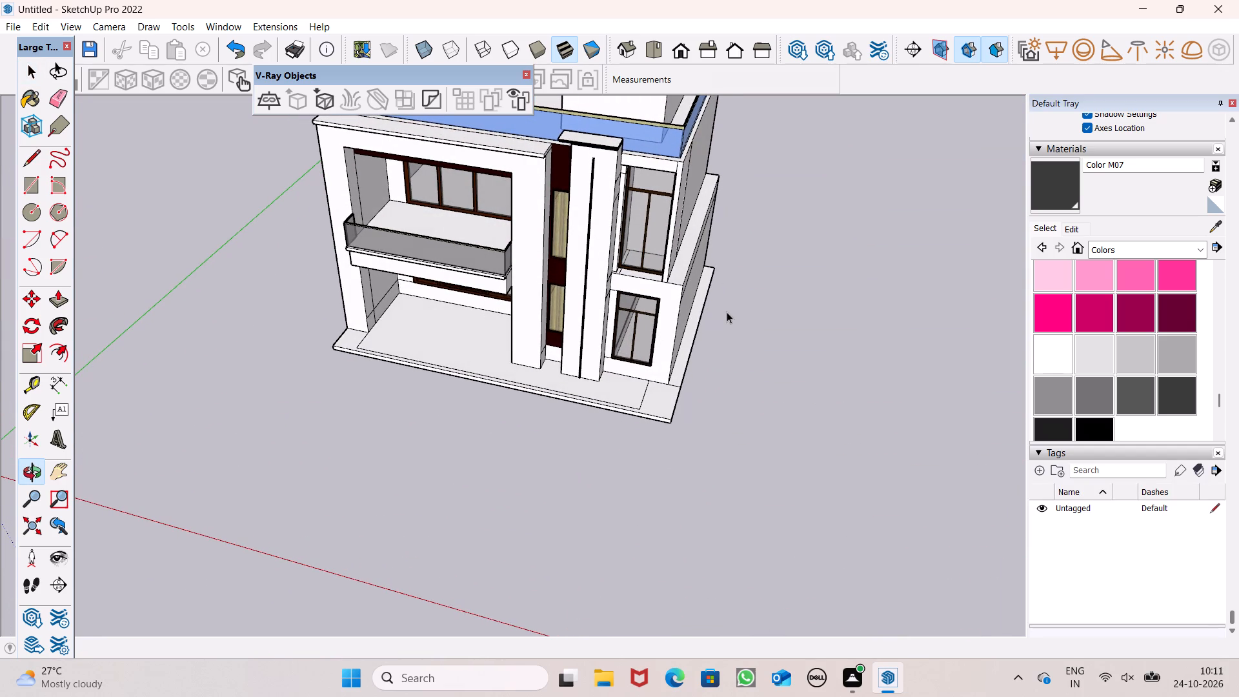
scroll(727, 312, down, 4)
middle_drag(732, 314, 827, 369)
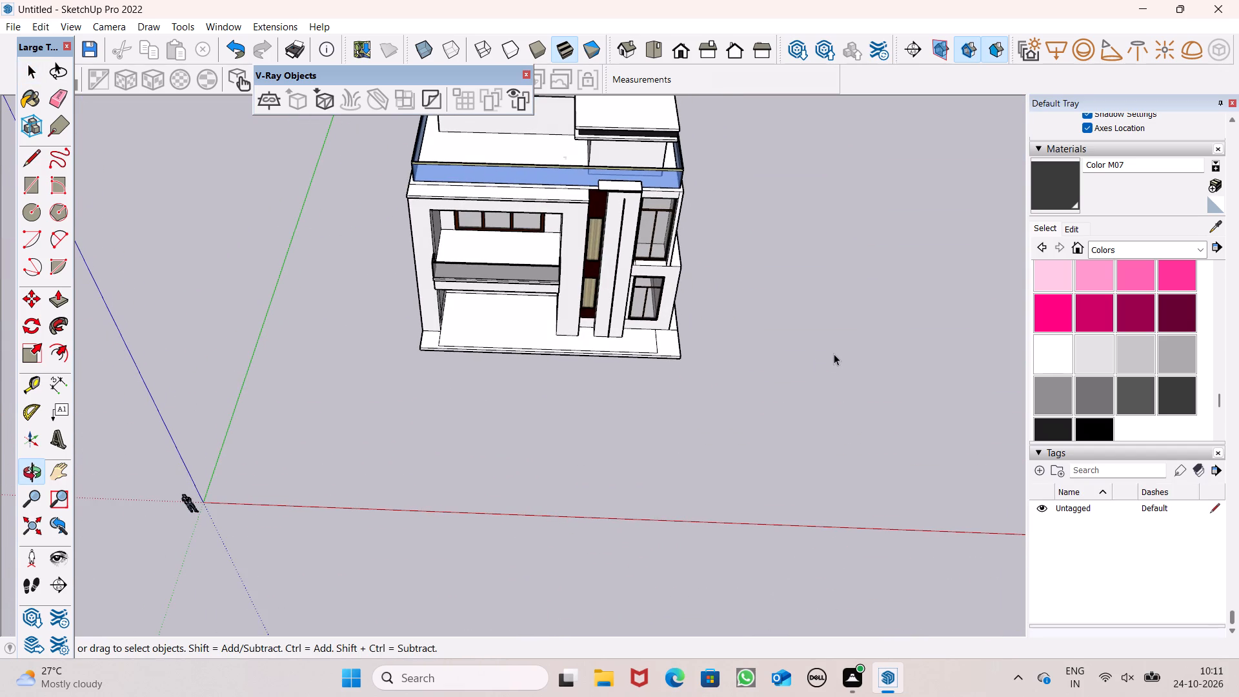
scroll(680, 300, down, 1)
middle_drag(683, 305, 658, 284)
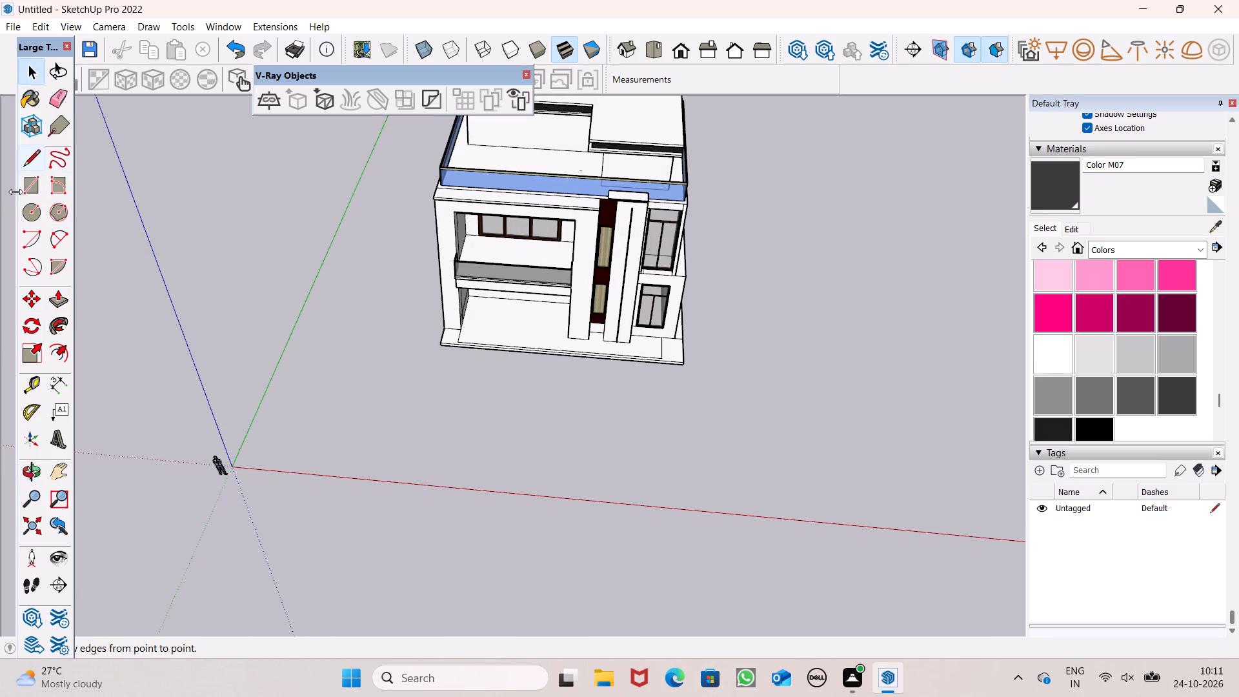
Draw a 7' by 2' rectangle on the open ground in front of the house, beyond the plinth's front corner beside the column.
click(41, 178)
scroll(618, 333, down, 2)
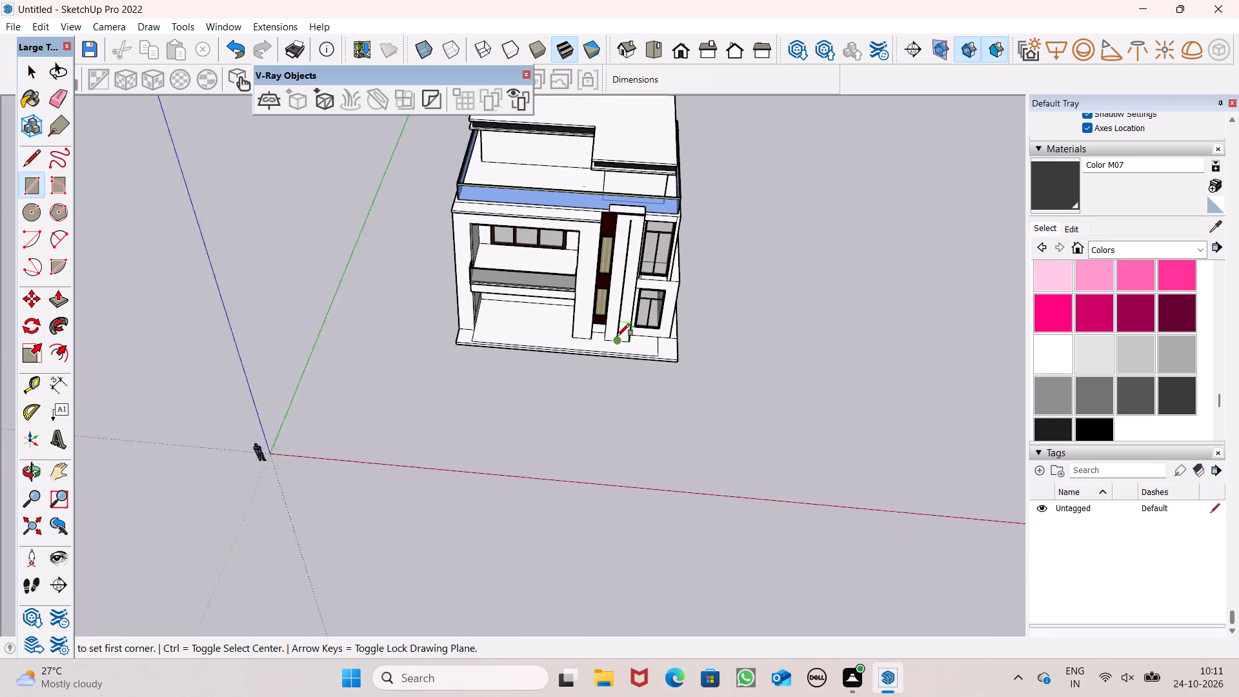
middle_drag(808, 416, 787, 305)
scroll(771, 376, up, 8)
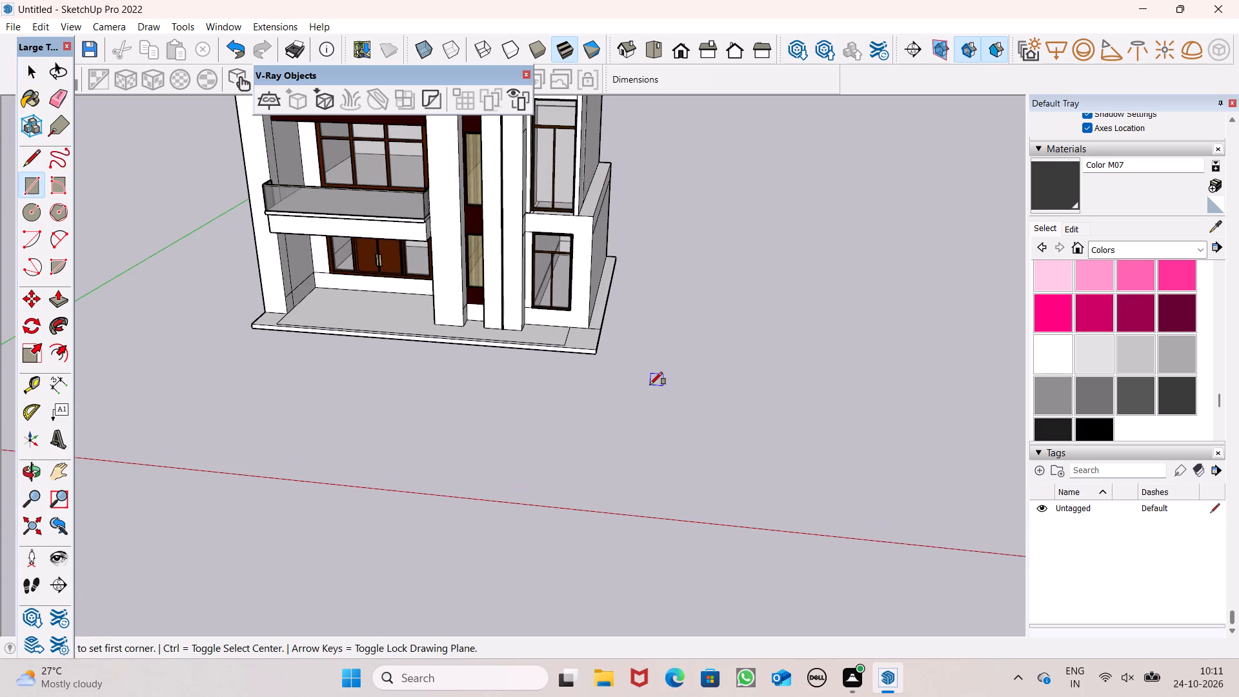
click(649, 384)
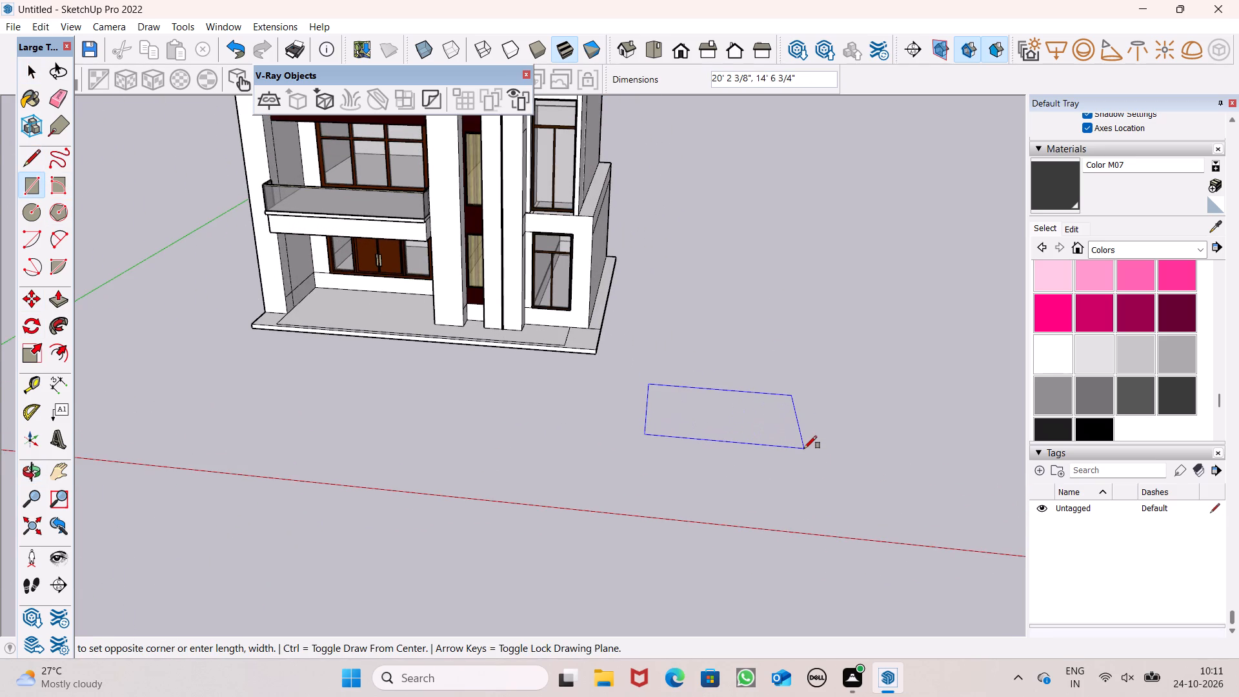
text(7')
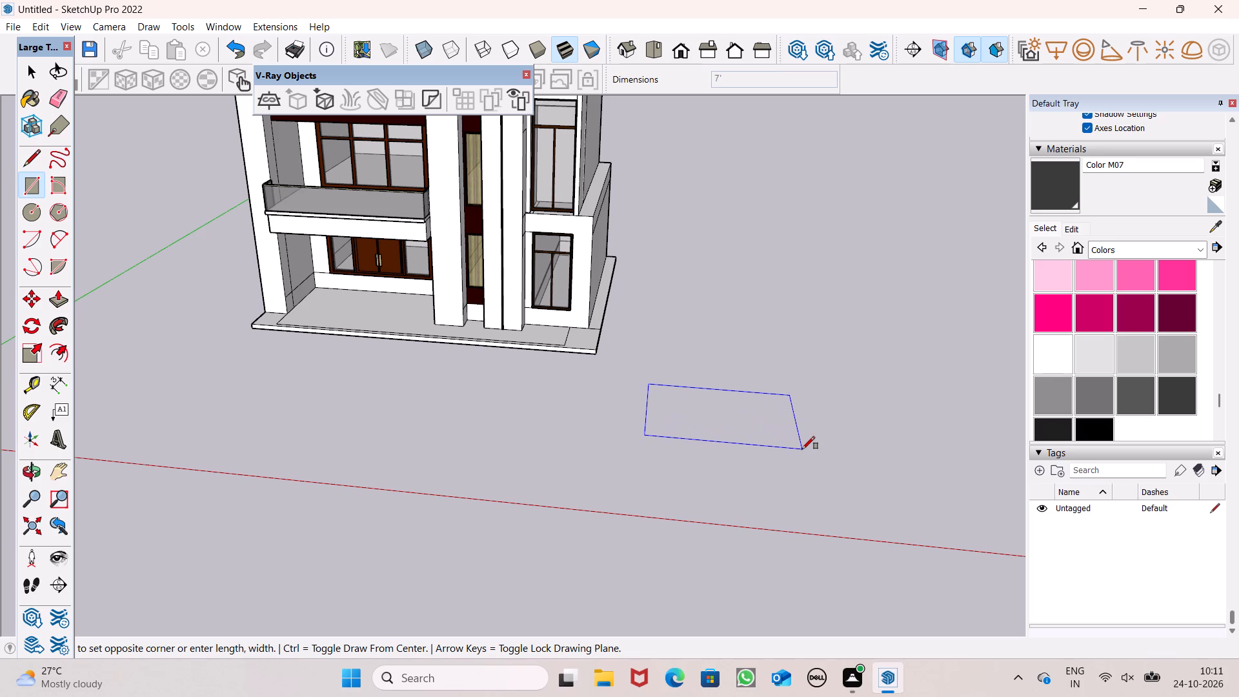
key(comma)
key(2)
key(BackSpace)
key(2)
key(apostrophe)
key(Return)
key(space)
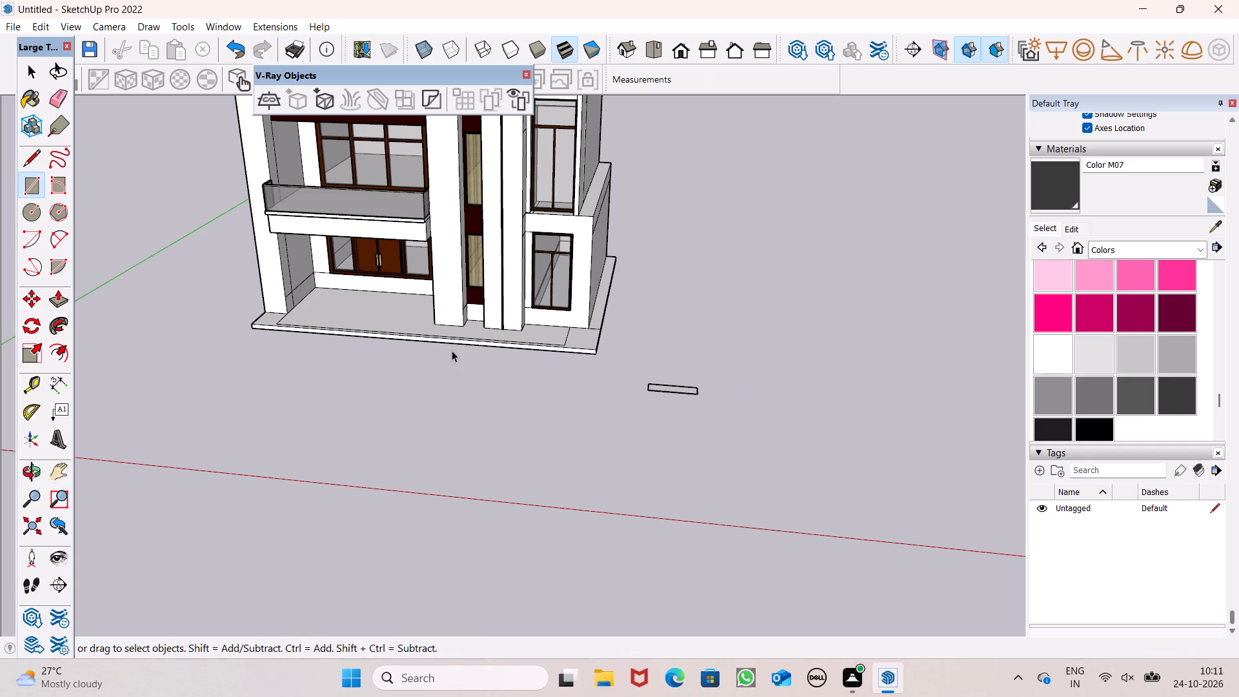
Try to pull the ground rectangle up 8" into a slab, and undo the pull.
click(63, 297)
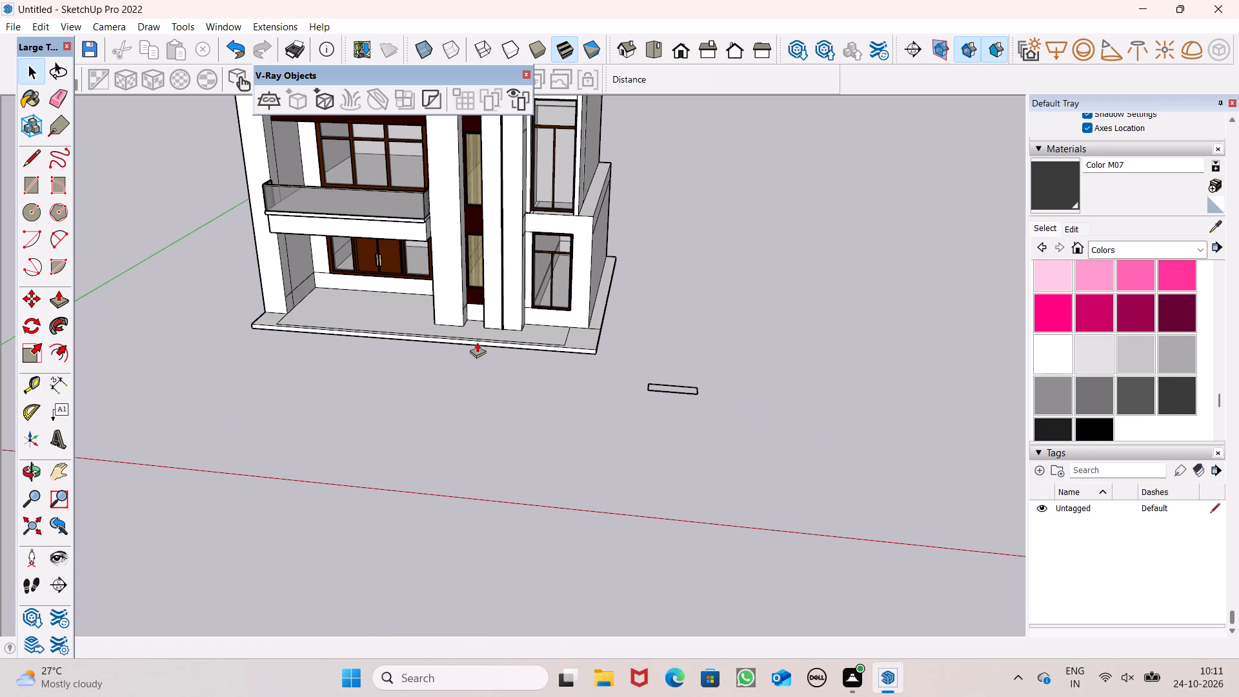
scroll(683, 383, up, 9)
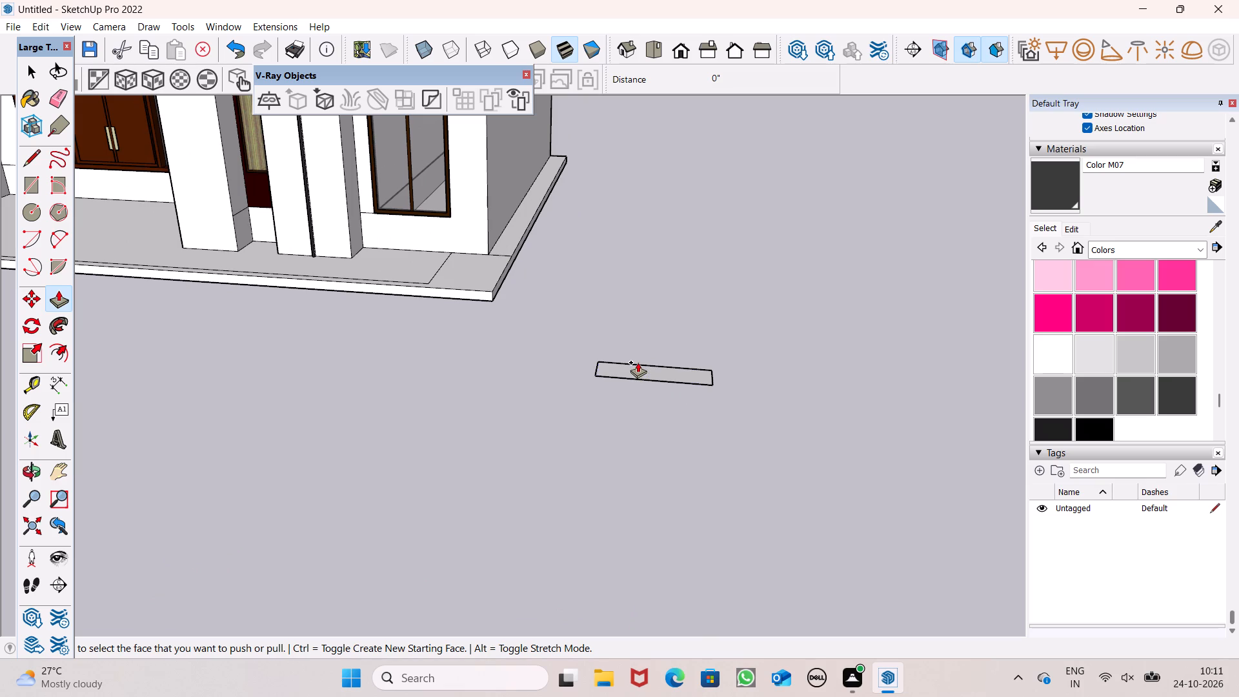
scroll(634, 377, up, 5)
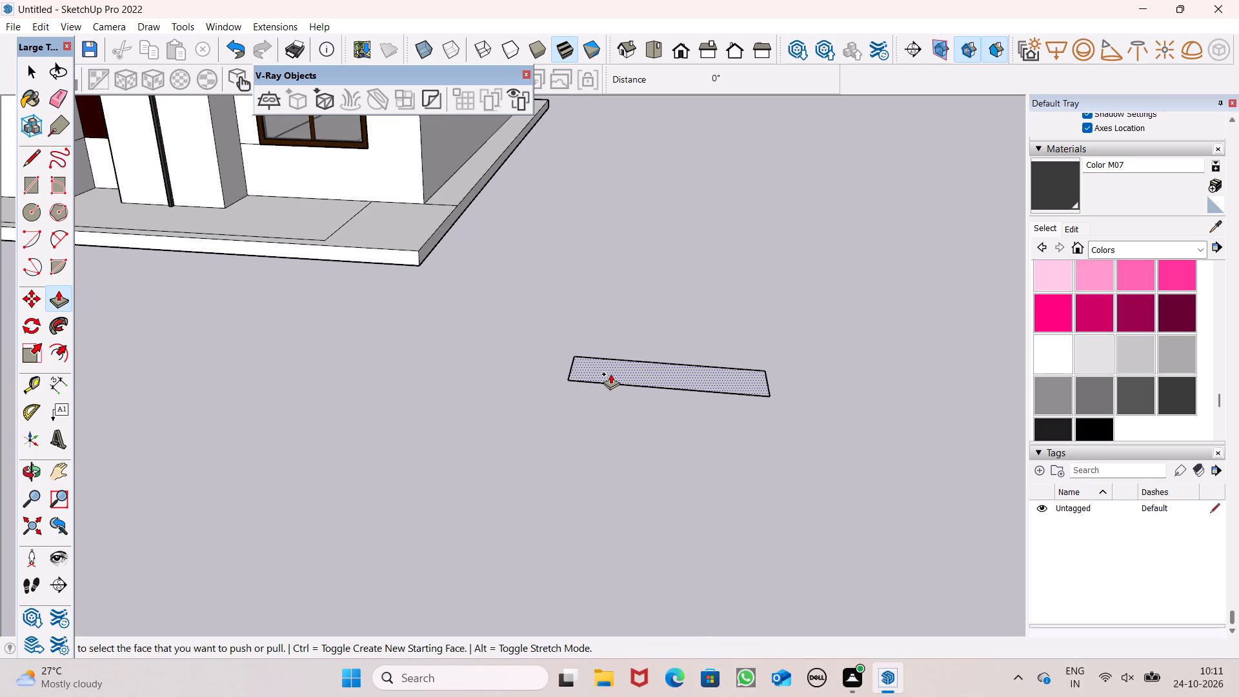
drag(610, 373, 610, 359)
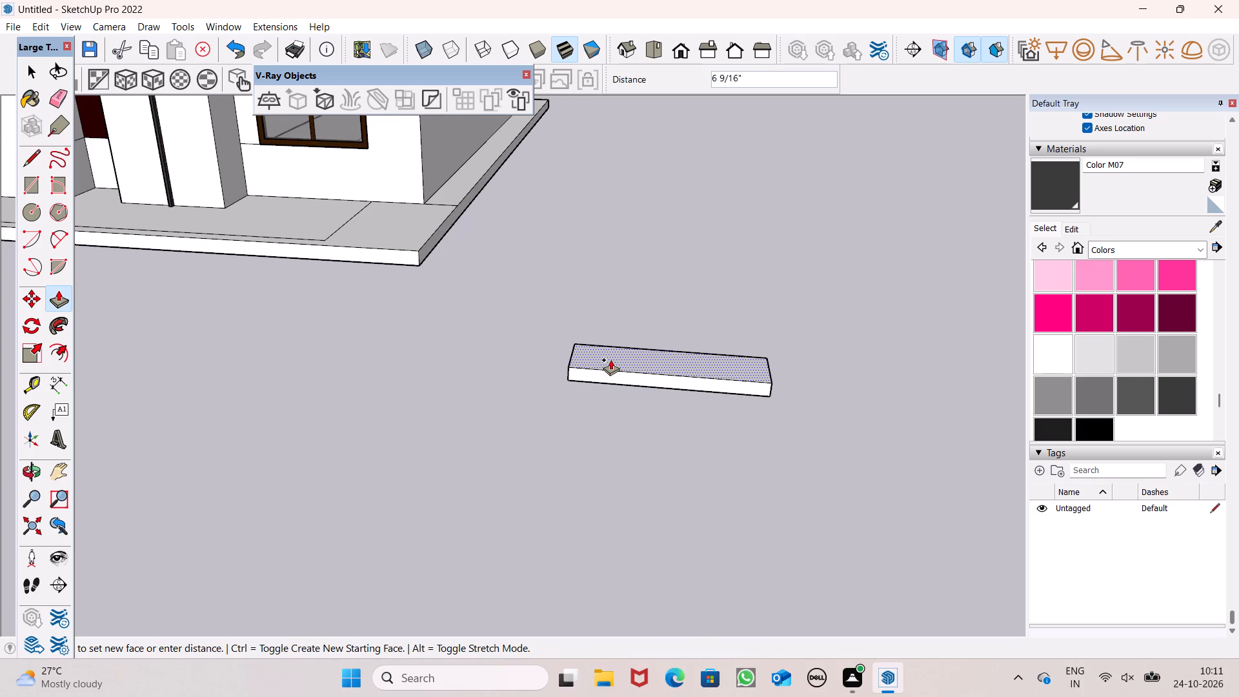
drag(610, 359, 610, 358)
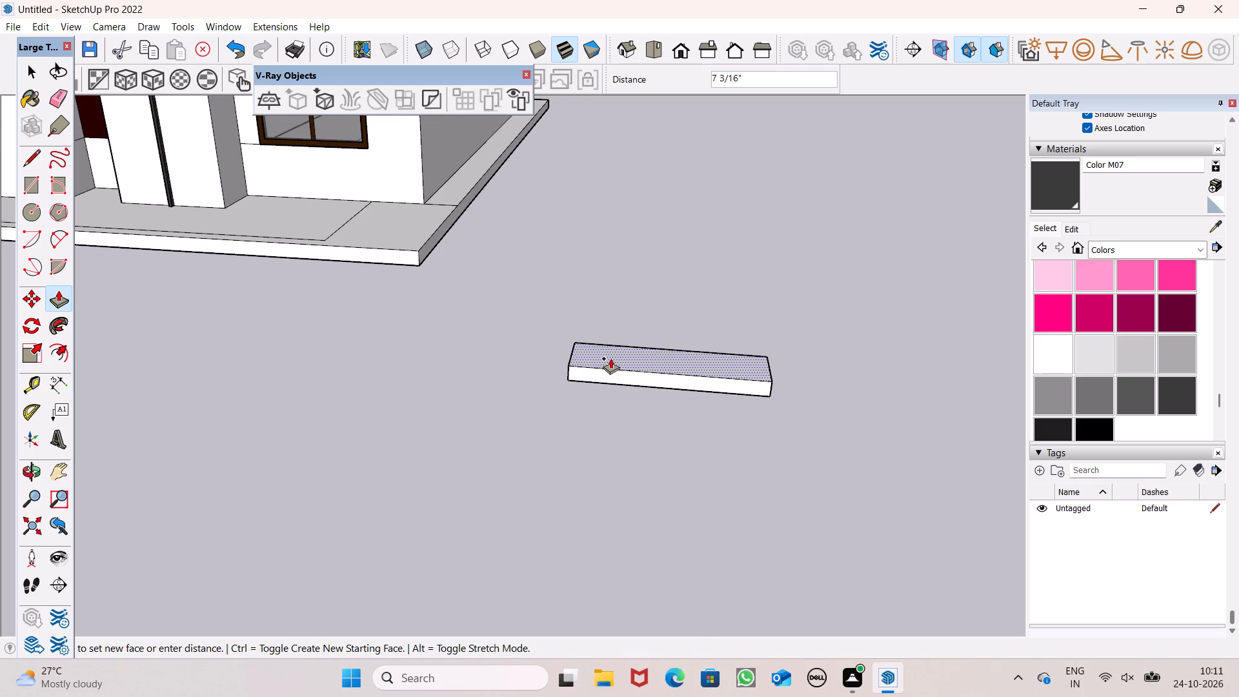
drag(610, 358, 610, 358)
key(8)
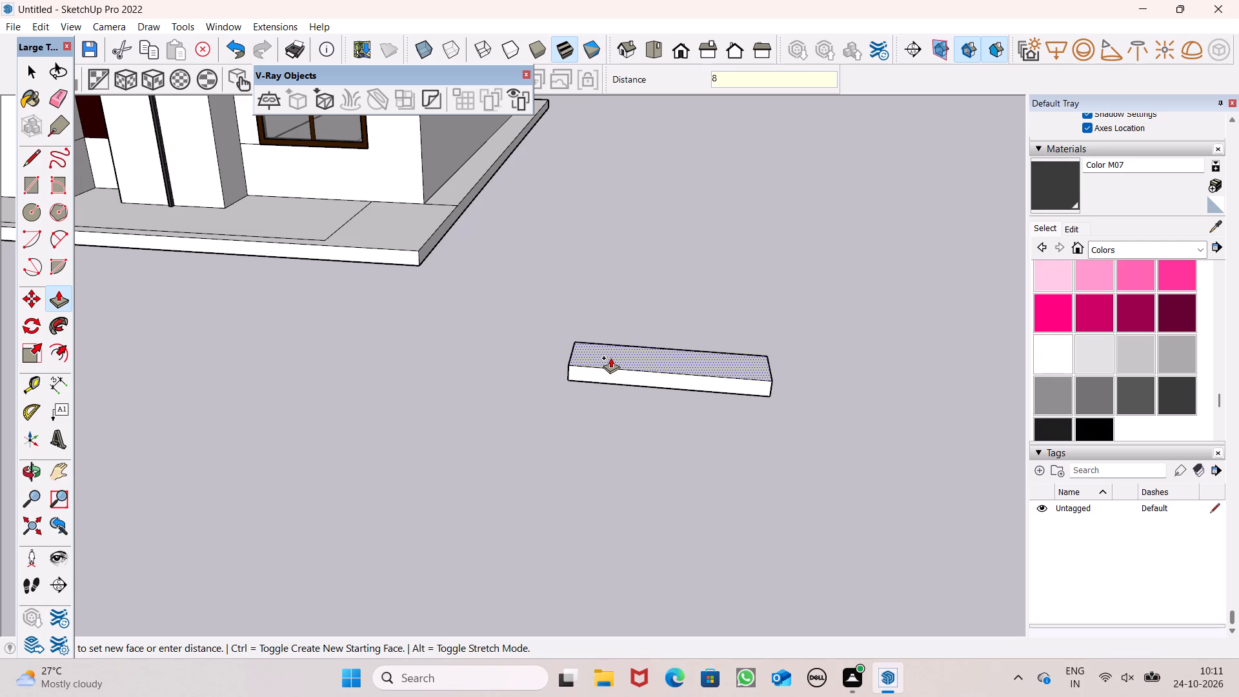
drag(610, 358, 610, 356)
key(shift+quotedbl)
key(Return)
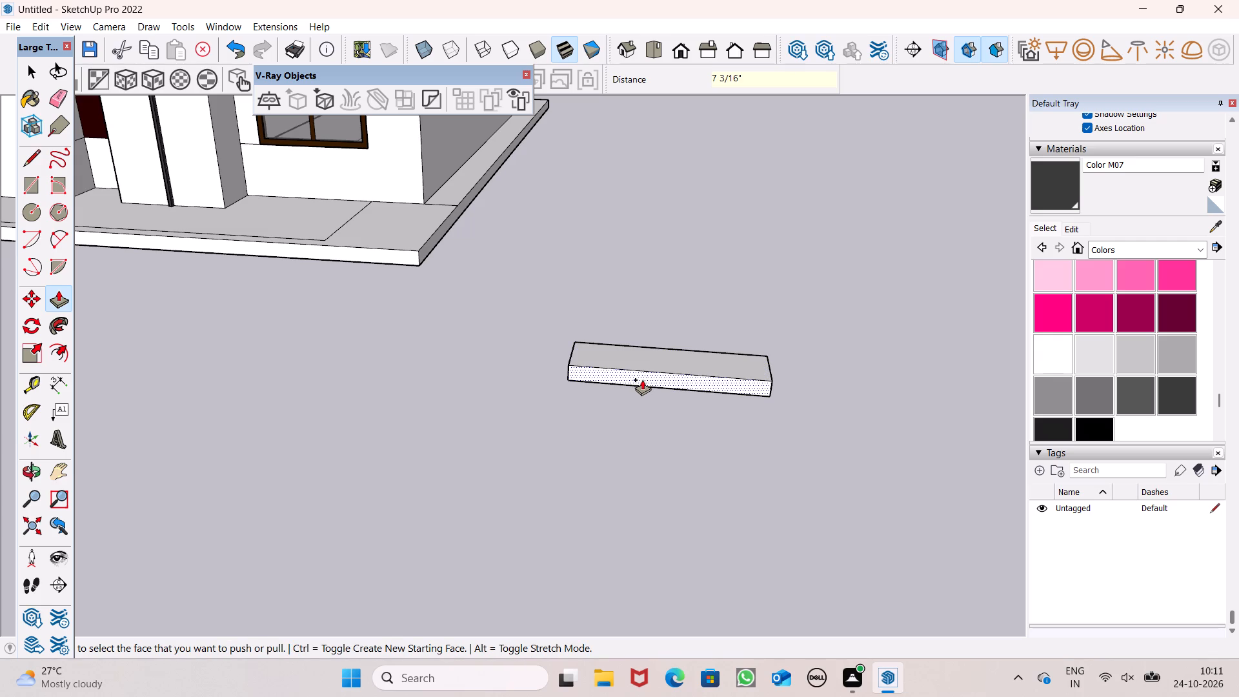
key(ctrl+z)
Pull the ground rectangle up 8" to form a step slab.
drag(621, 371, 619, 340)
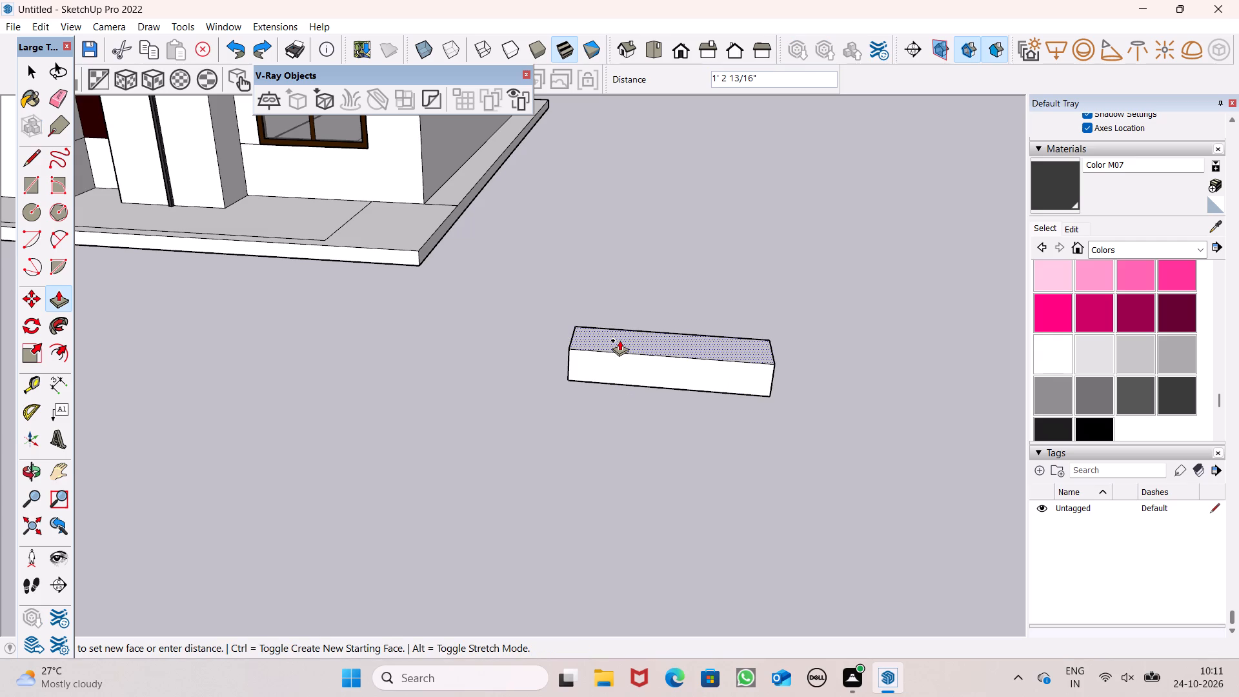
drag(619, 340, 619, 339)
key(8)
key(shift+quotedbl)
key(Return)
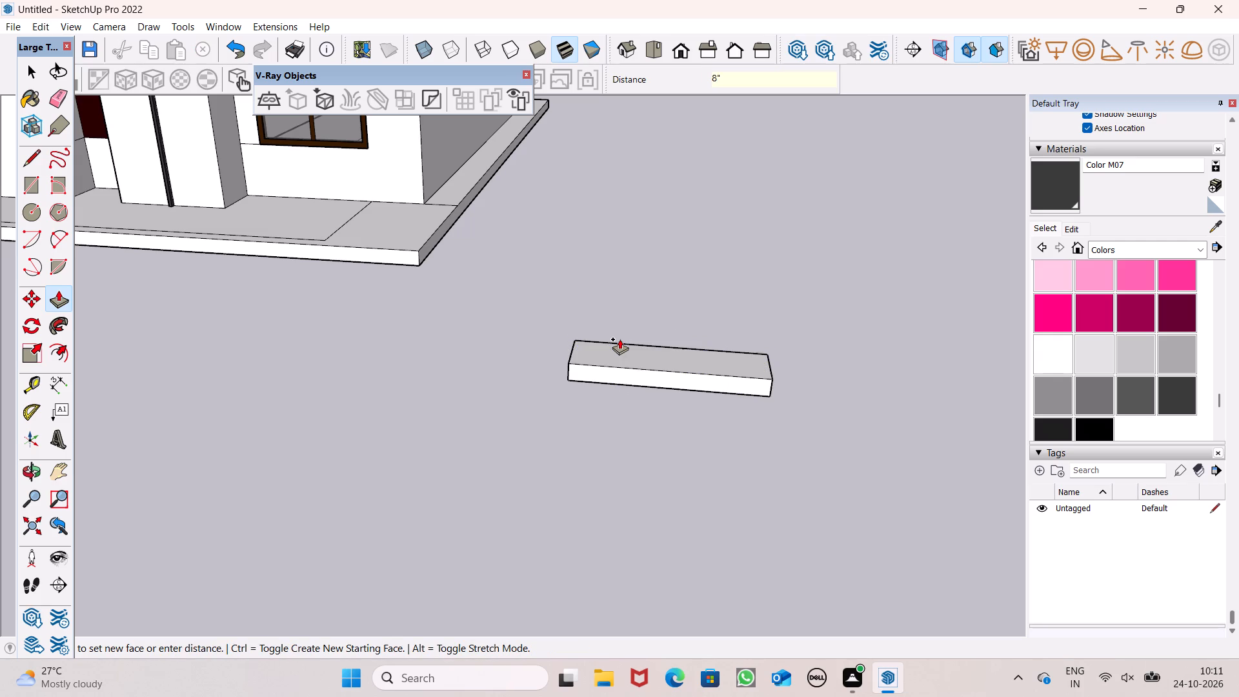
key(space)
Lengthen the slab by pulling out its short end face, away from the house's front corner, by about 10' 4".
scroll(629, 353, down, 12)
middle_drag(739, 396, 598, 381)
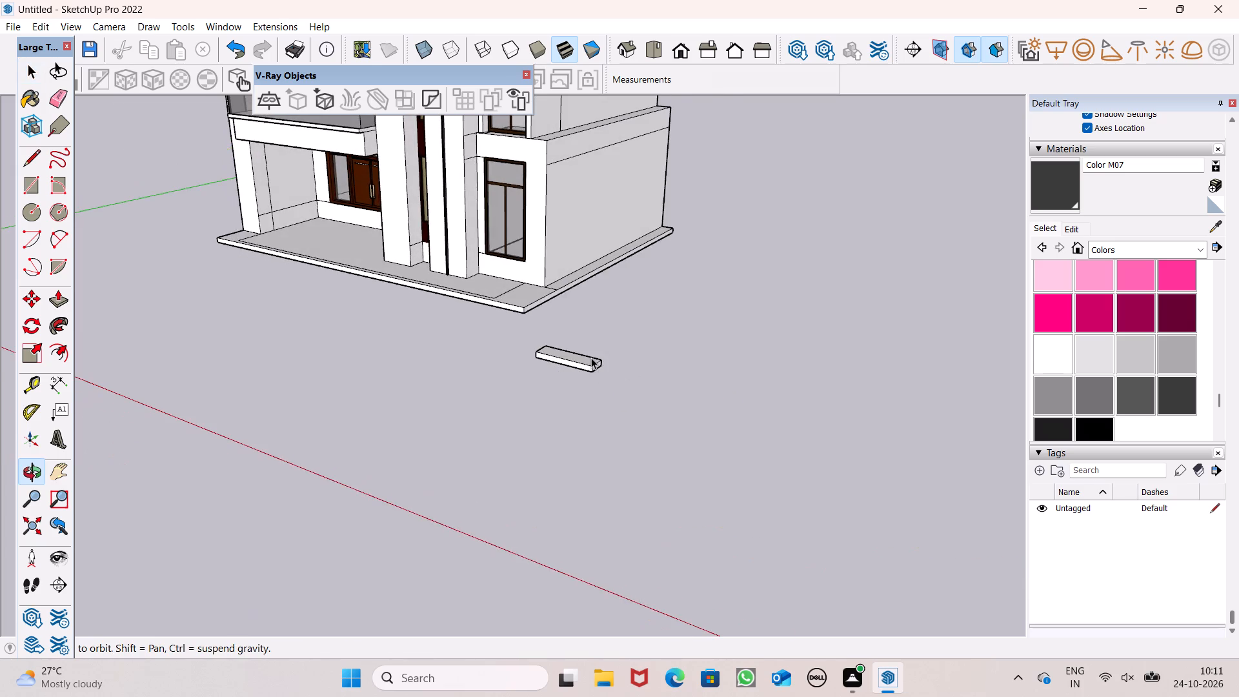
scroll(591, 357, down, 4)
middle_drag(591, 374, 515, 401)
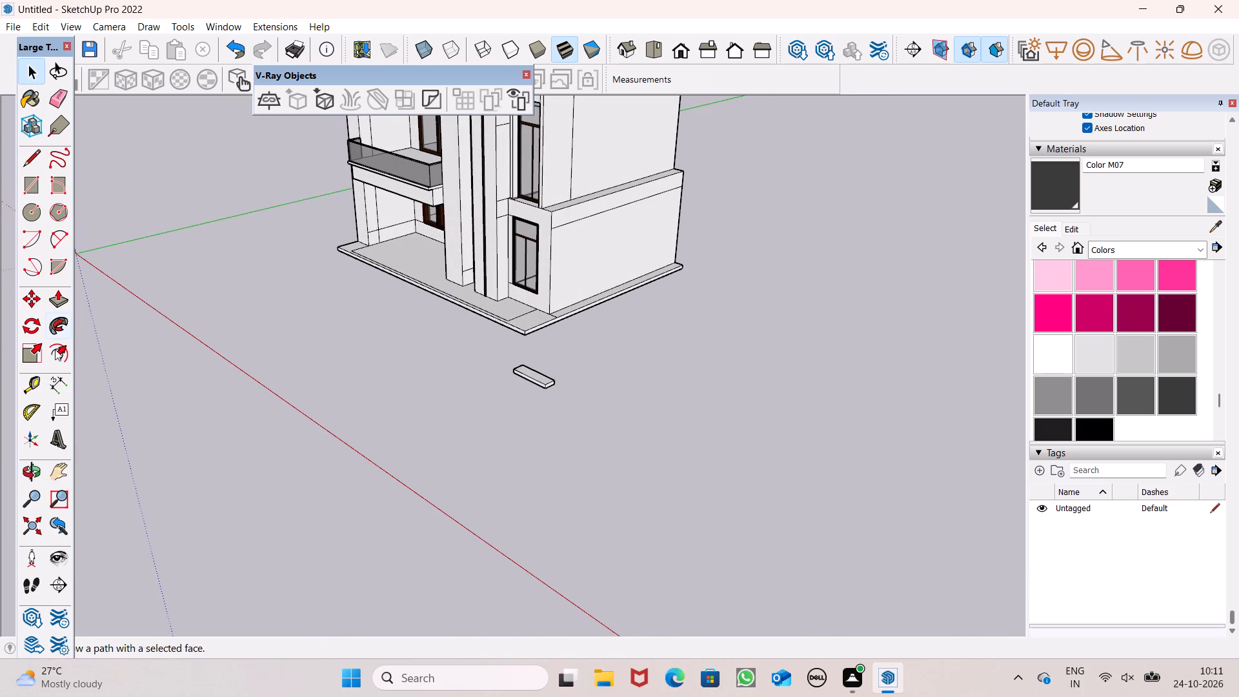
click(60, 298)
scroll(545, 424, up, 8)
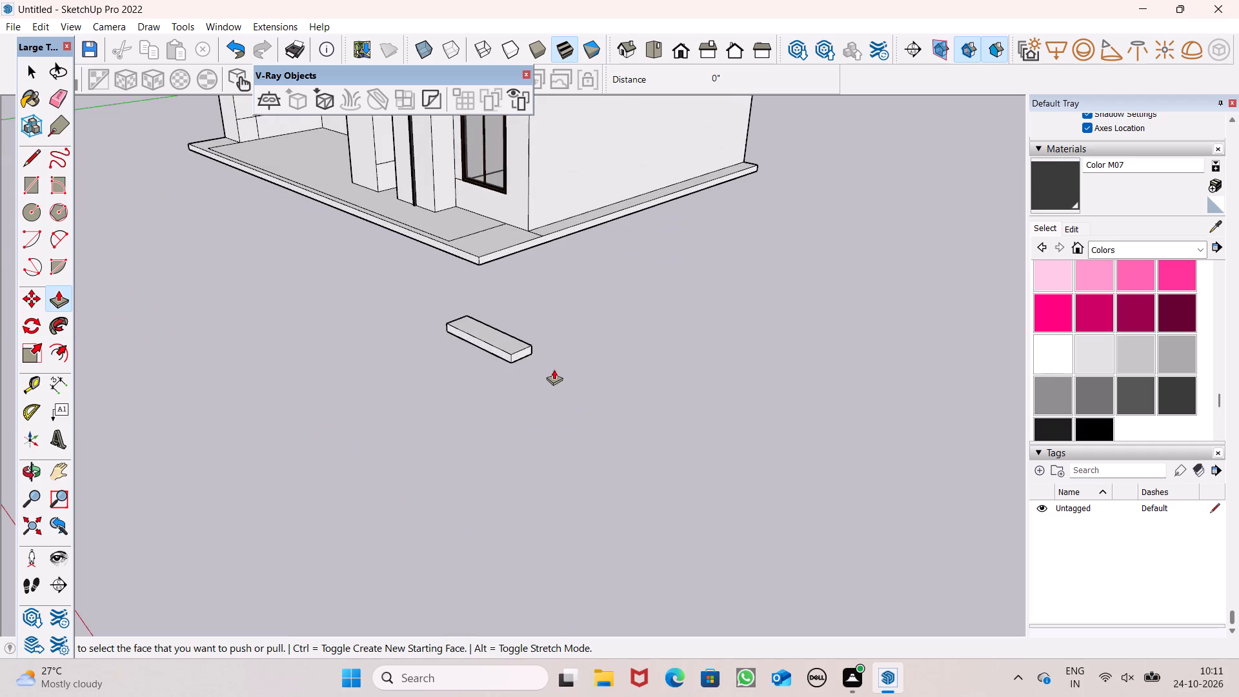
scroll(529, 376, up, 5)
drag(519, 343, 709, 475)
scroll(470, 294, down, 8)
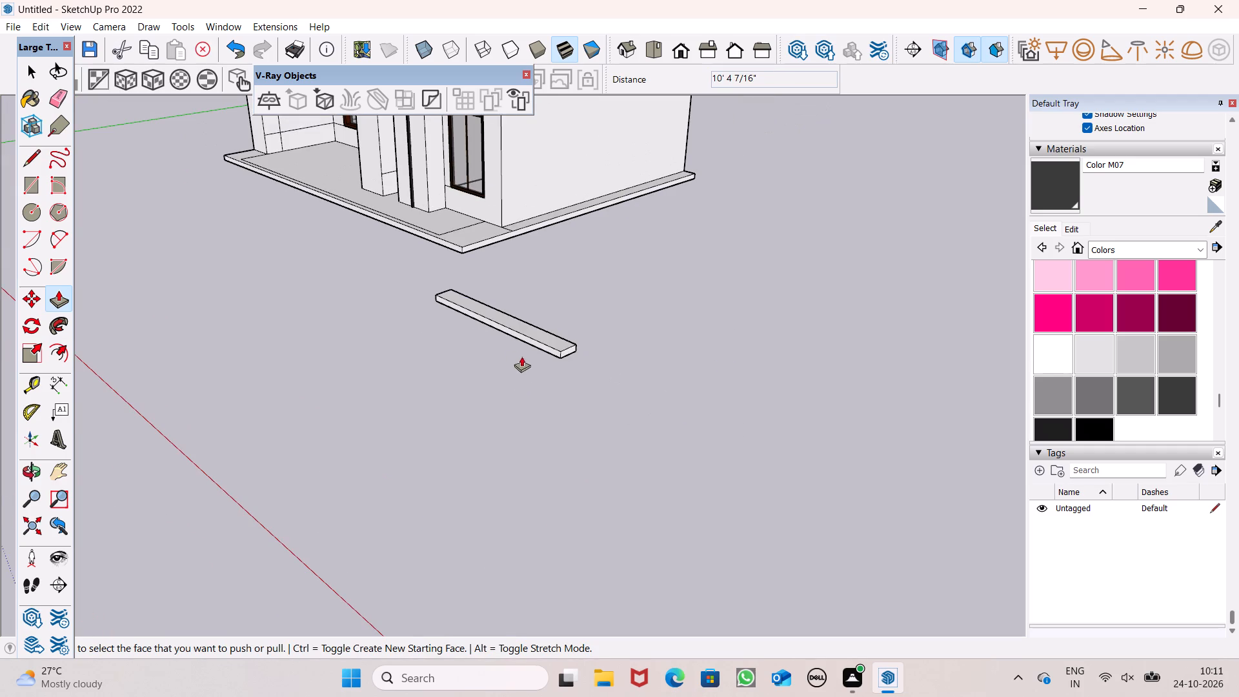
key(space)
Make the whole lengthened slab a group.
triple_click(527, 328)
right_click(527, 348)
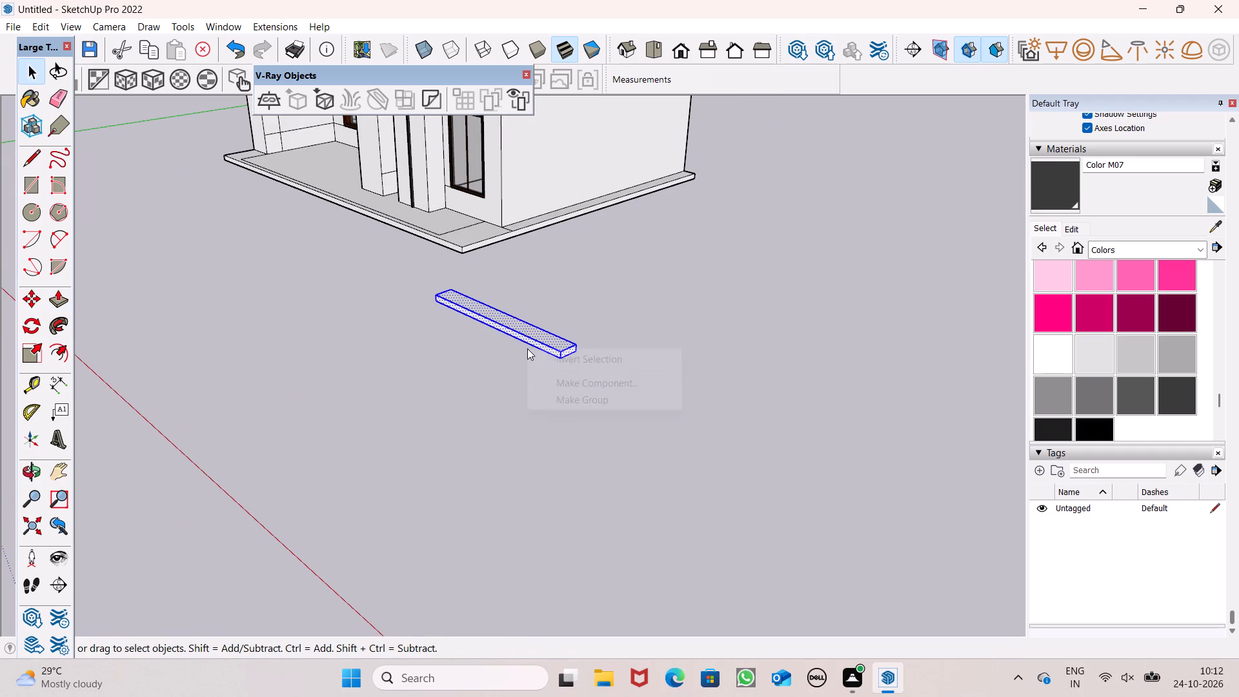
click(625, 397)
click(529, 425)
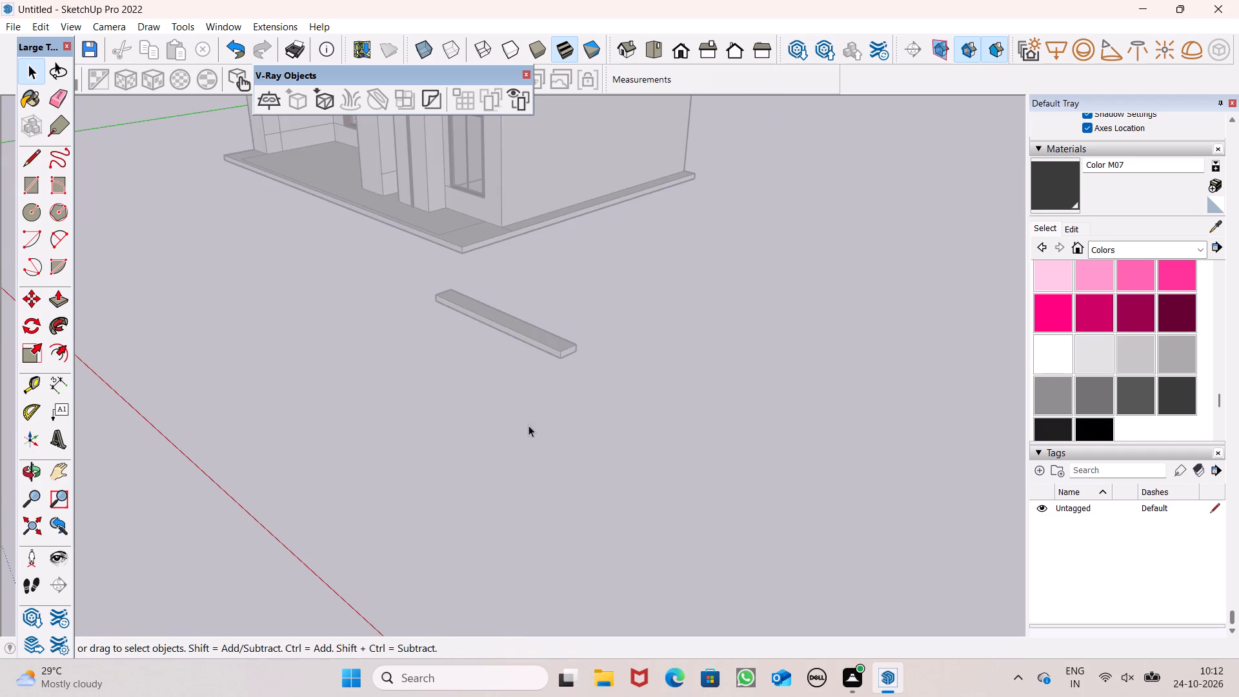
triple_click(558, 350)
right_click(558, 350)
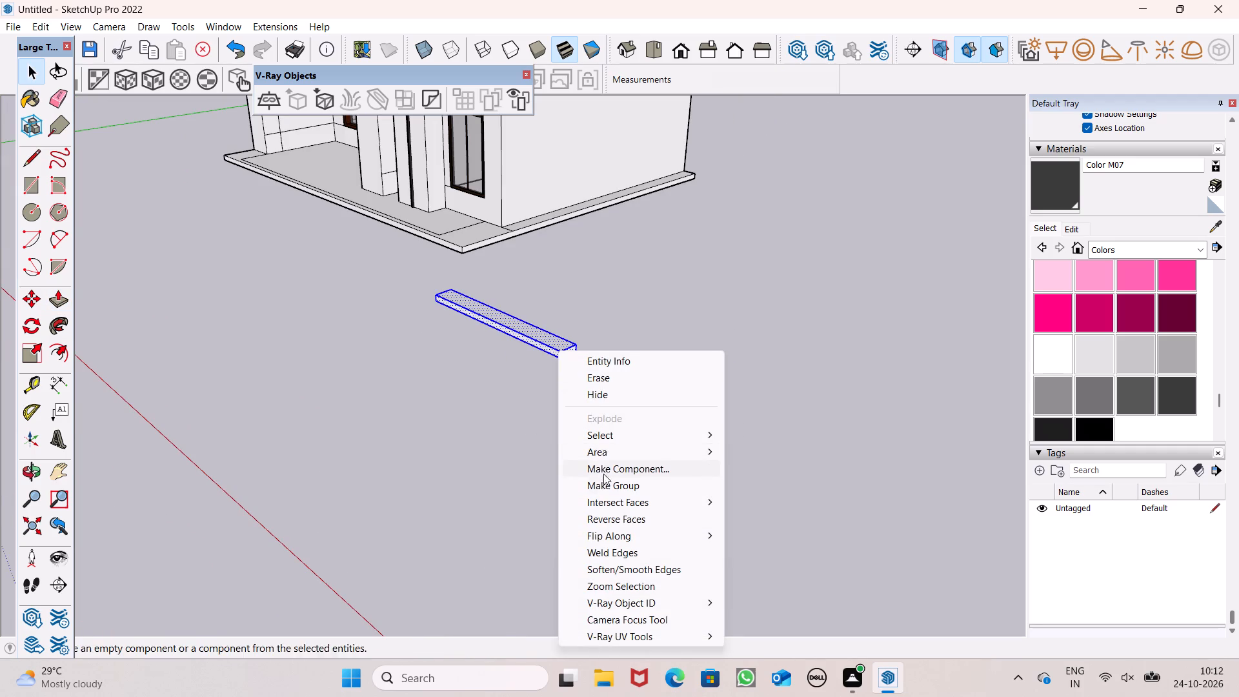
click(604, 478)
Copy the slab three times back and upward, each about 2' 1" from the last, to form a four-step stair.
key(m)
key(Return)
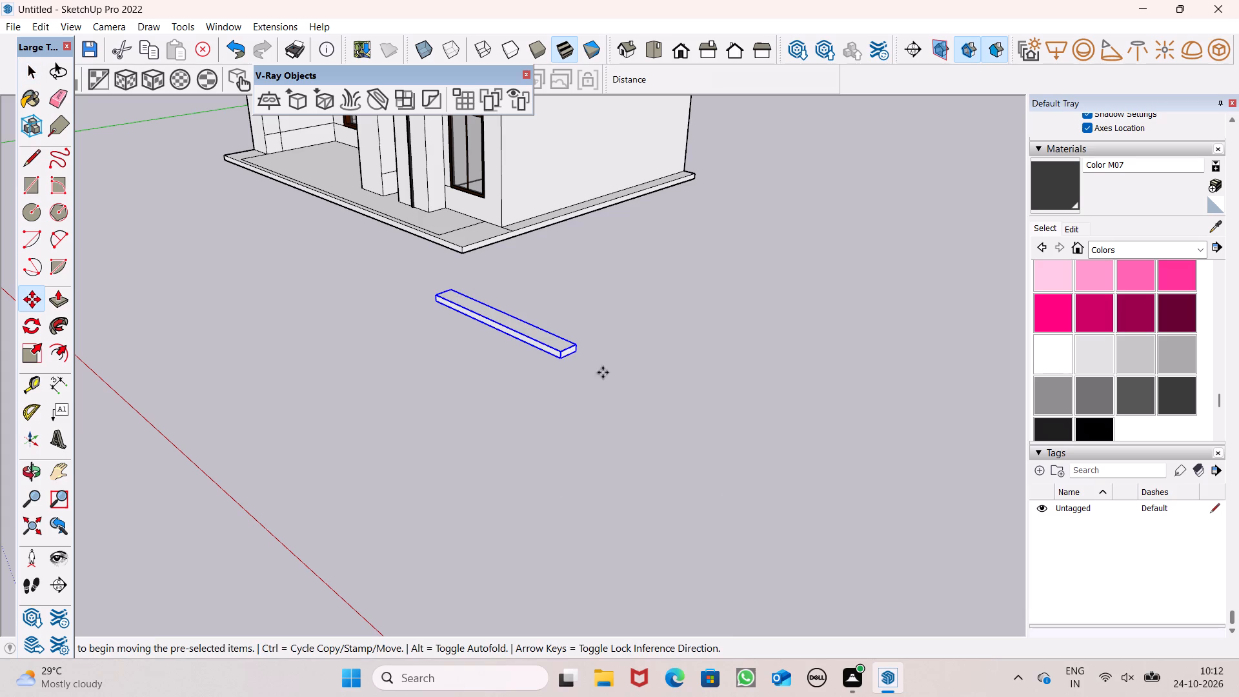
drag(559, 362, 578, 332)
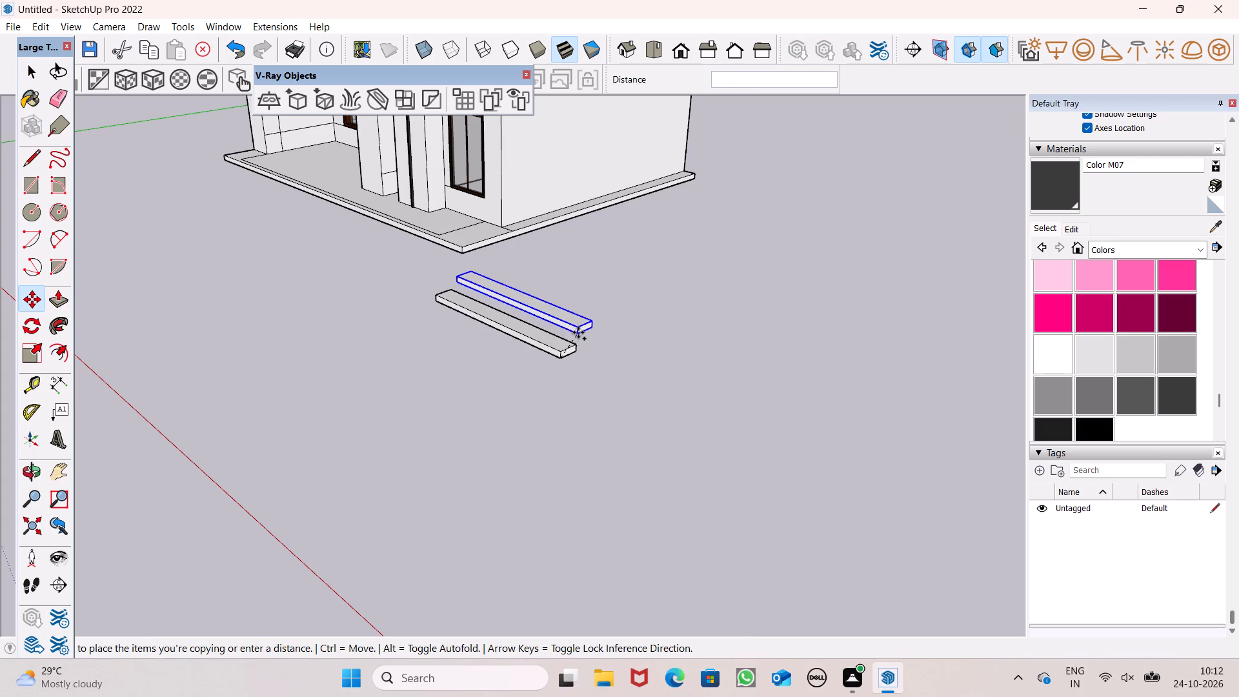
drag(578, 332, 579, 343)
drag(578, 343, 590, 330)
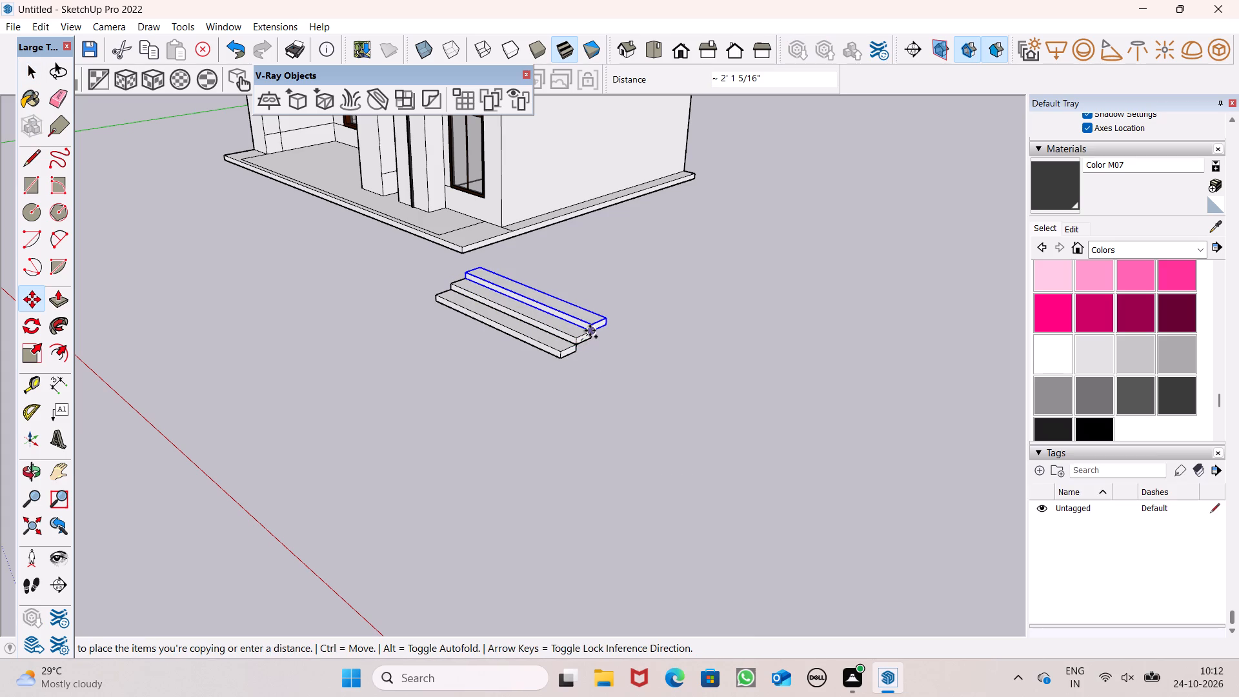
drag(590, 330, 592, 330)
drag(592, 331, 605, 318)
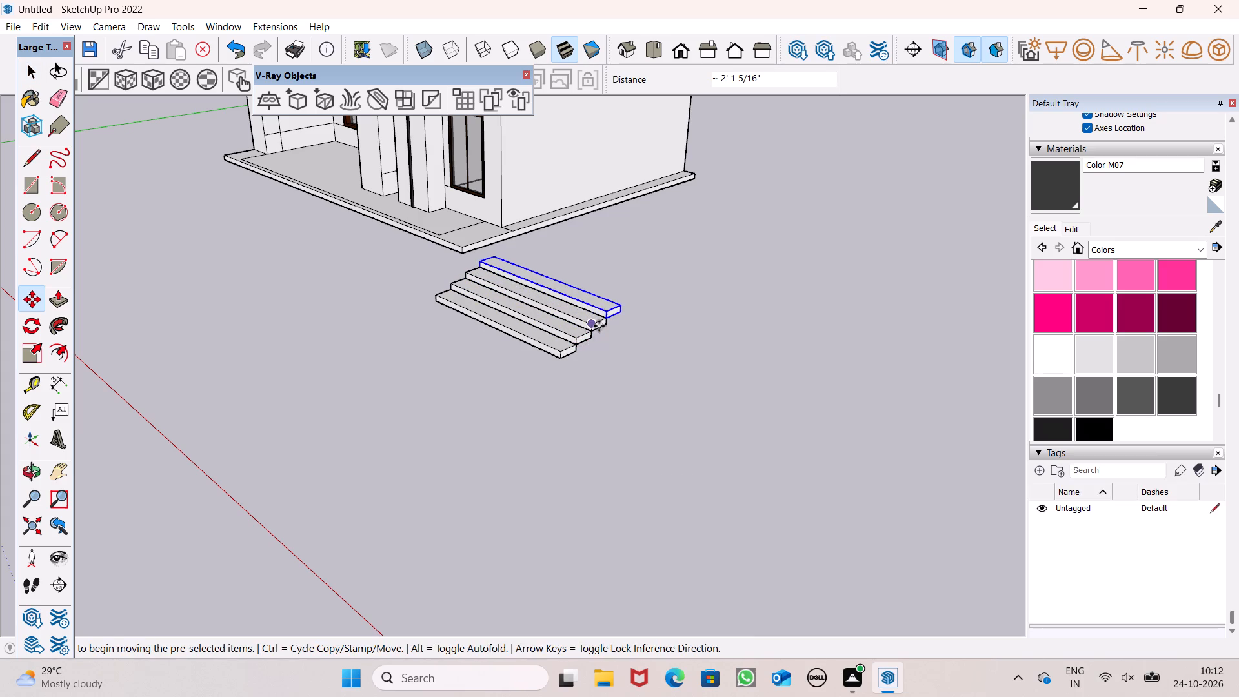
key(space)
click(627, 348)
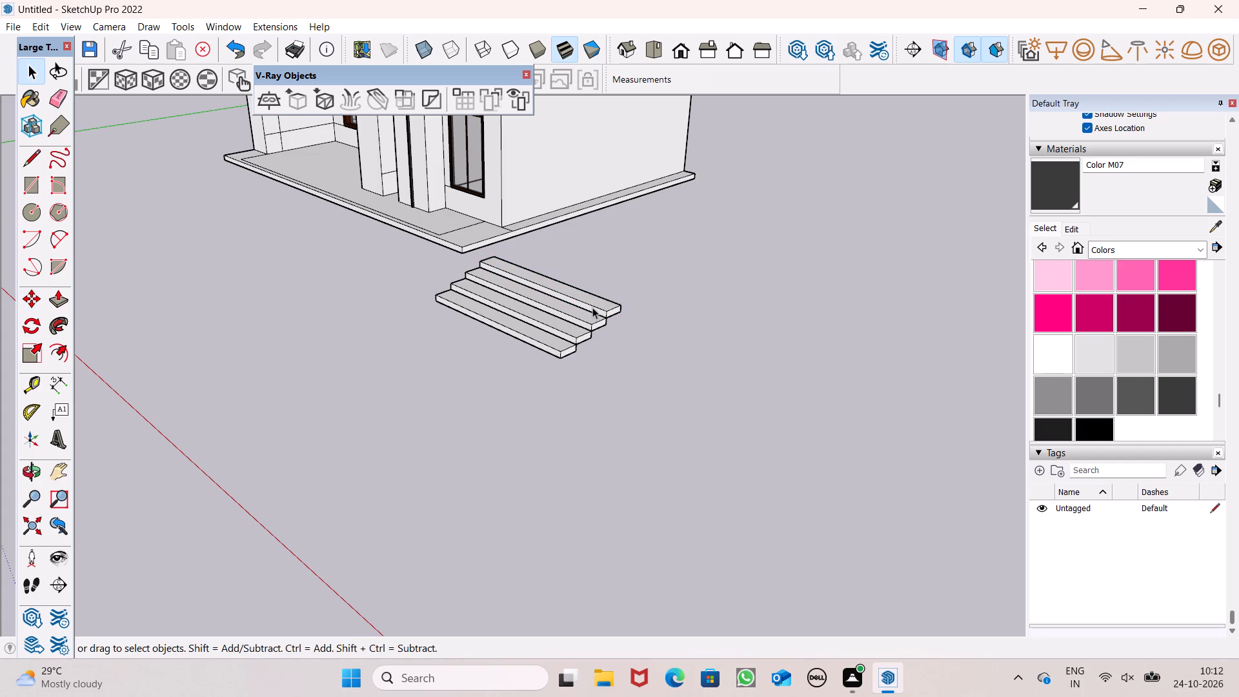
Place a separate copy of the top step off to the side, clear of the stair.
click(592, 307)
key(m)
key(Return)
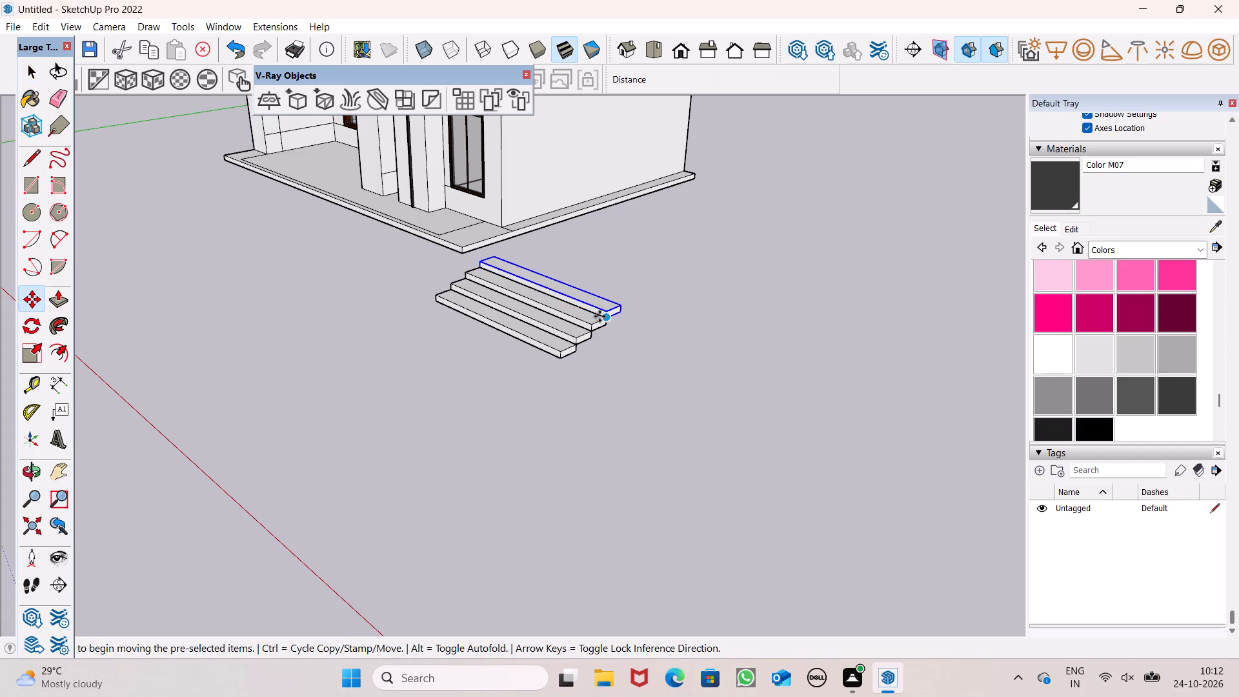
drag(601, 316, 972, 407)
key(space)
click(756, 382)
Group the four stacked steps into a single stair, leaving out the separate slab.
scroll(733, 328, down, 8)
middle_drag(580, 327, 1069, 347)
scroll(689, 272, down, 4)
scroll(476, 260, up, 8)
scroll(749, 263, up, 7)
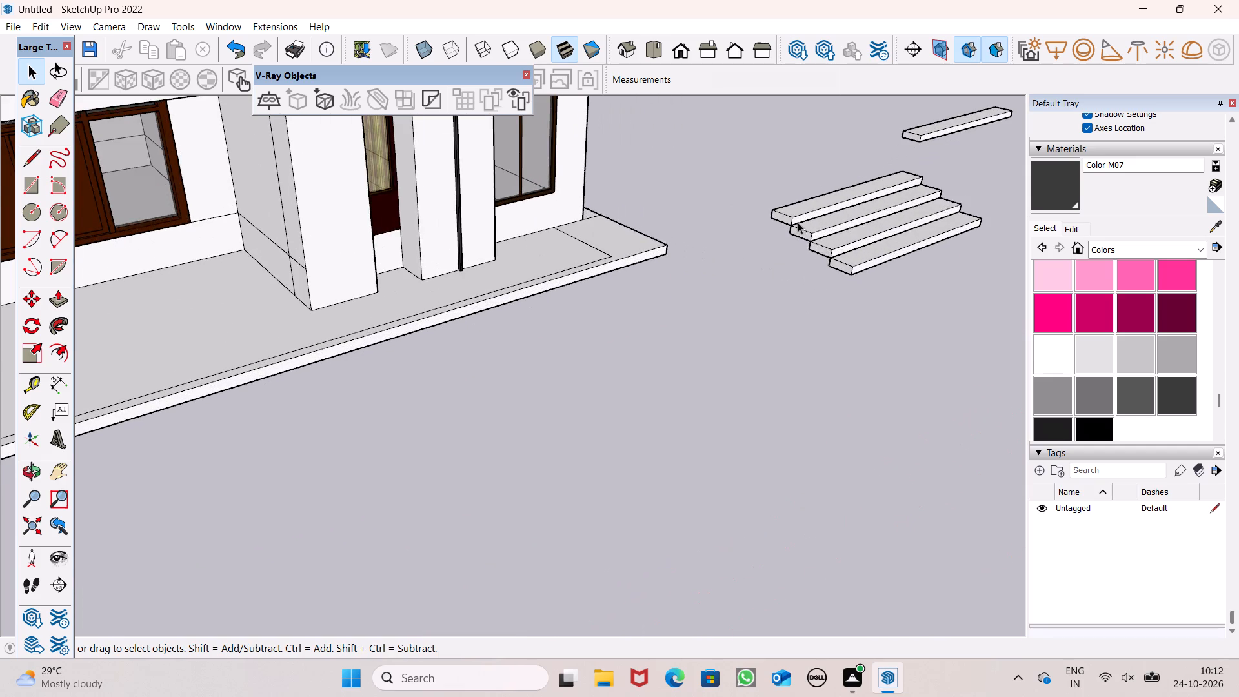
scroll(798, 222, up, 5)
ctrl+drag(791, 212, 804, 225)
ctrl+click(809, 225)
ctrl+click(801, 212)
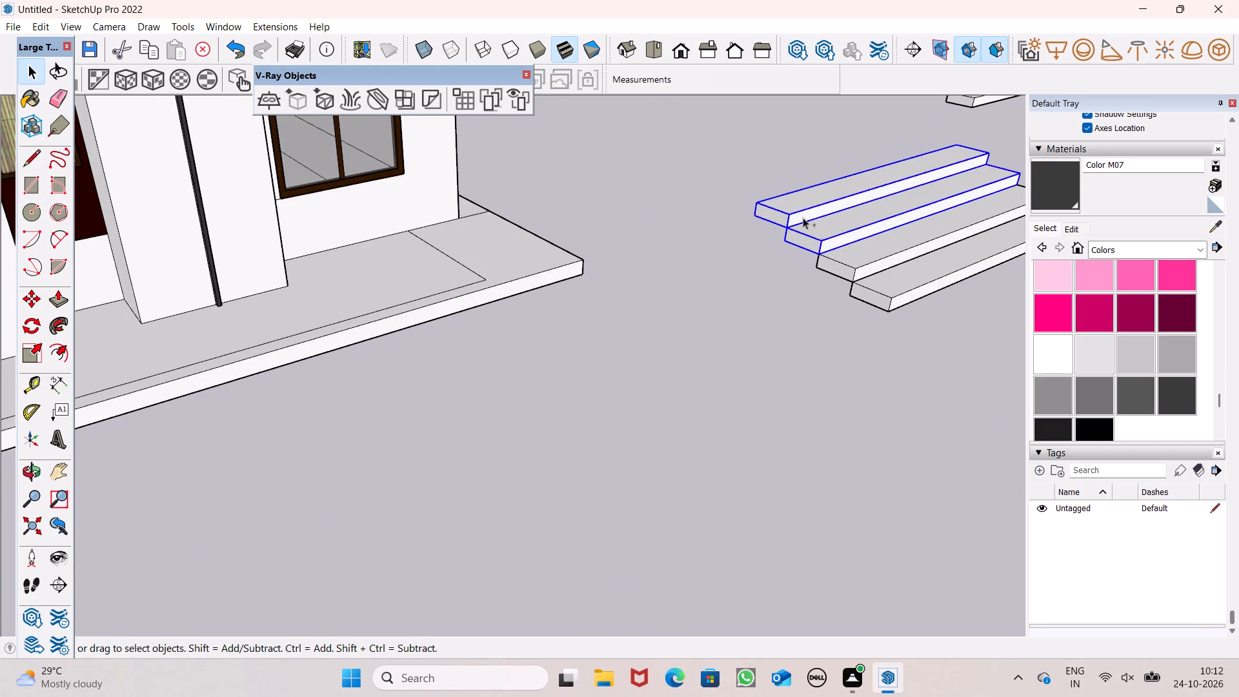
ctrl+click(854, 273)
ctrl+click(871, 287)
ctrl+right_click(838, 255)
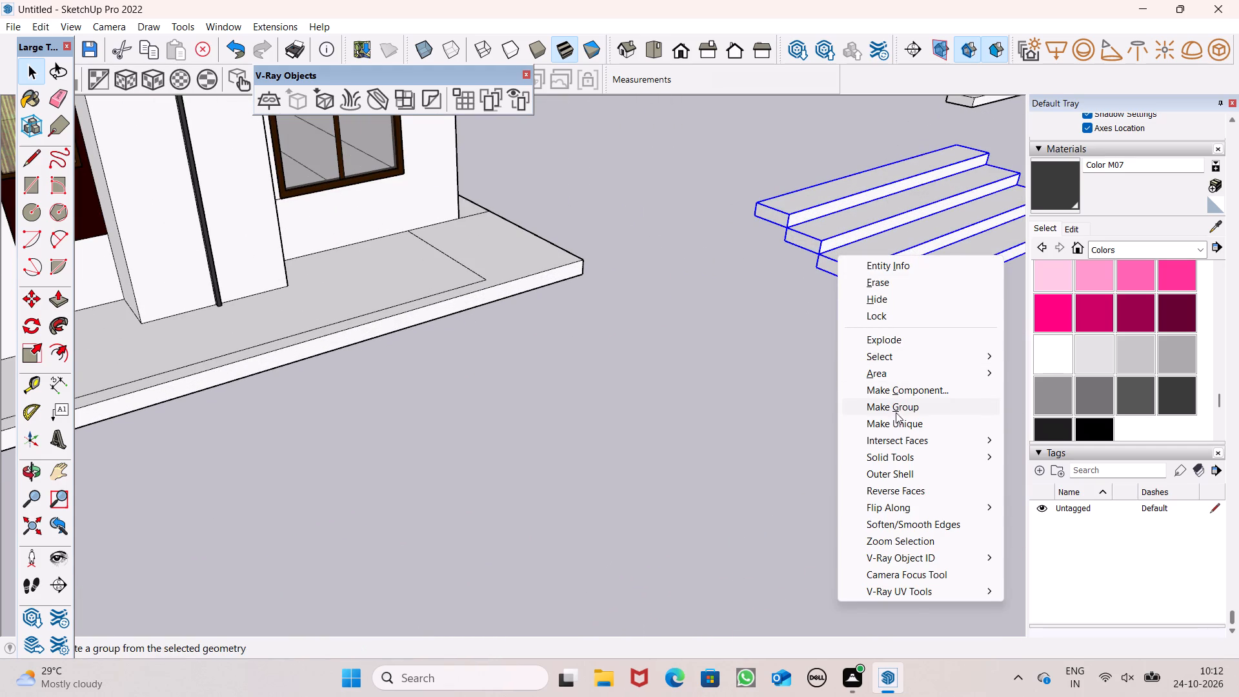
ctrl+drag(898, 409, 900, 403)
ctrl+scroll(706, 235, down, 8)
scroll(733, 212, down, 5)
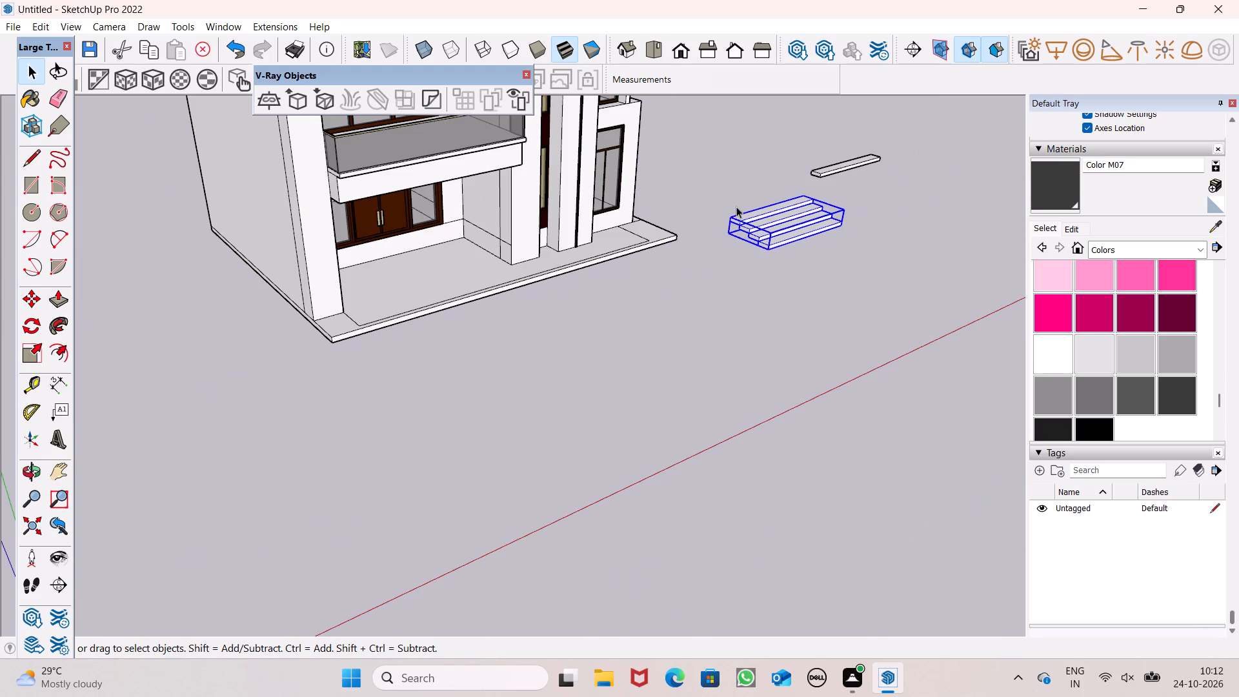
Move the grouped four-step stair onto the porch floor, in front of the brown double entrance door.
key(m)
key(Return)
scroll(786, 256, up, 5)
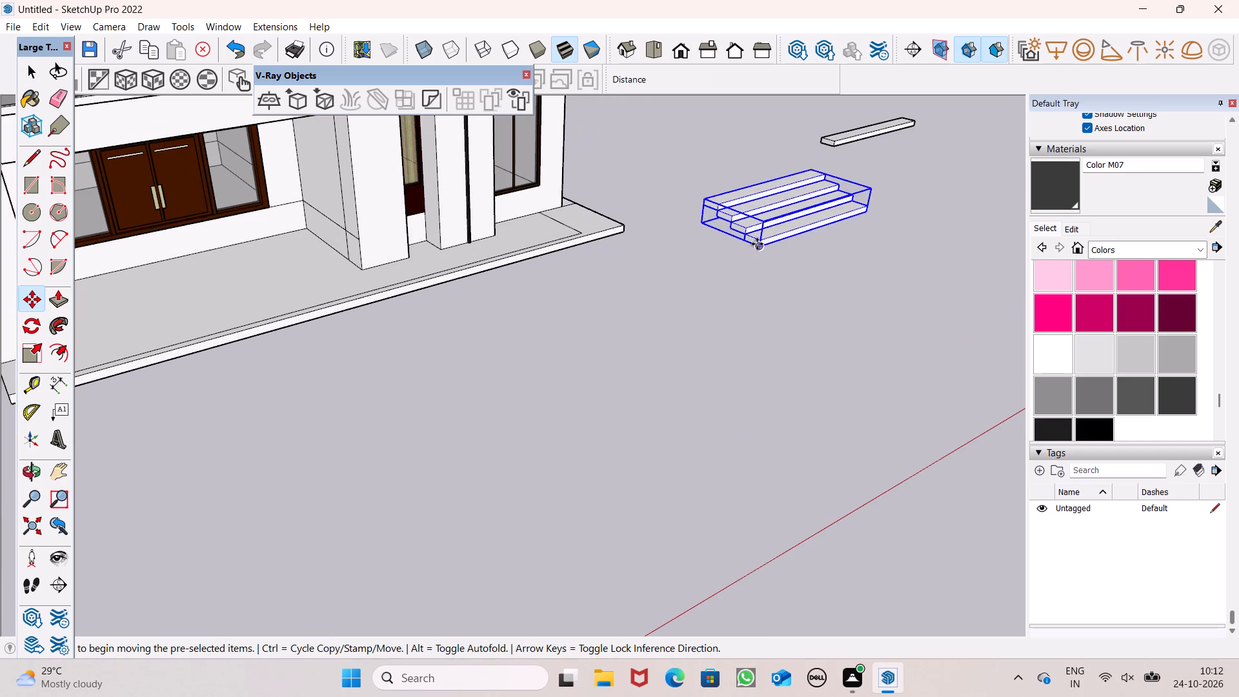
drag(757, 244, 117, 309)
drag(117, 309, 130, 312)
drag(134, 311, 142, 310)
click(157, 310)
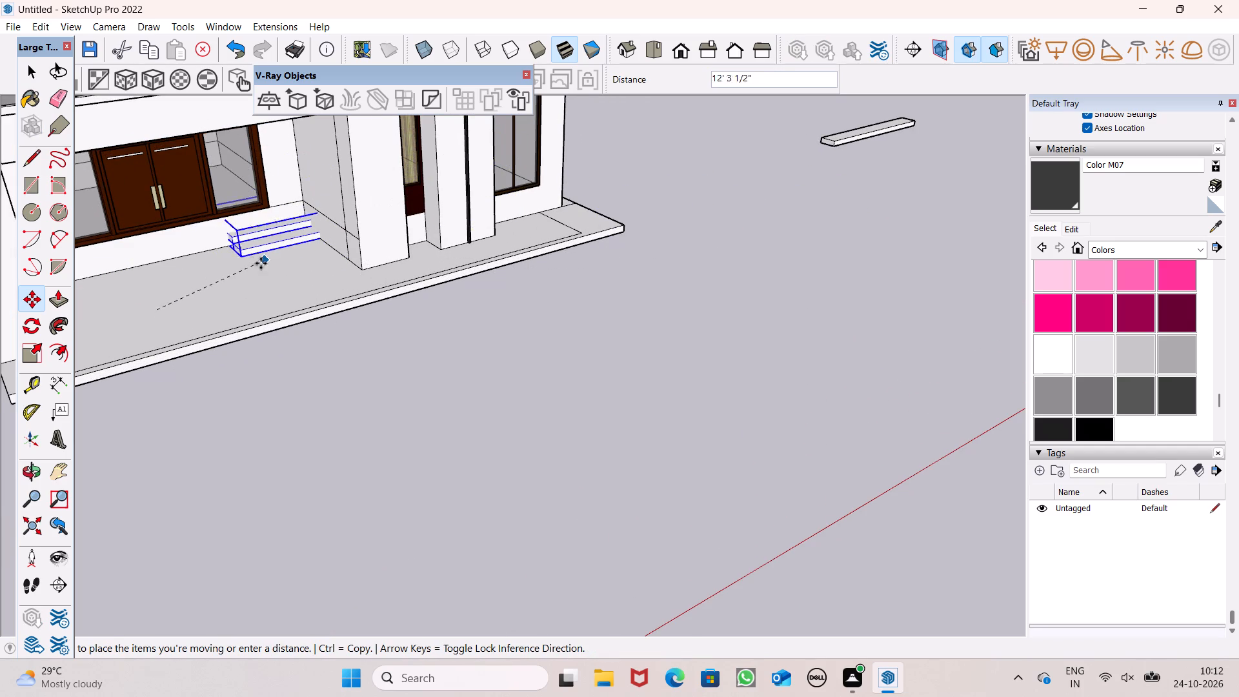
click(175, 308)
Examine from several angles how the stair sits against the porch floor, the wall and the door frame.
scroll(411, 219, down, 11)
middle_drag(412, 247, 299, 265)
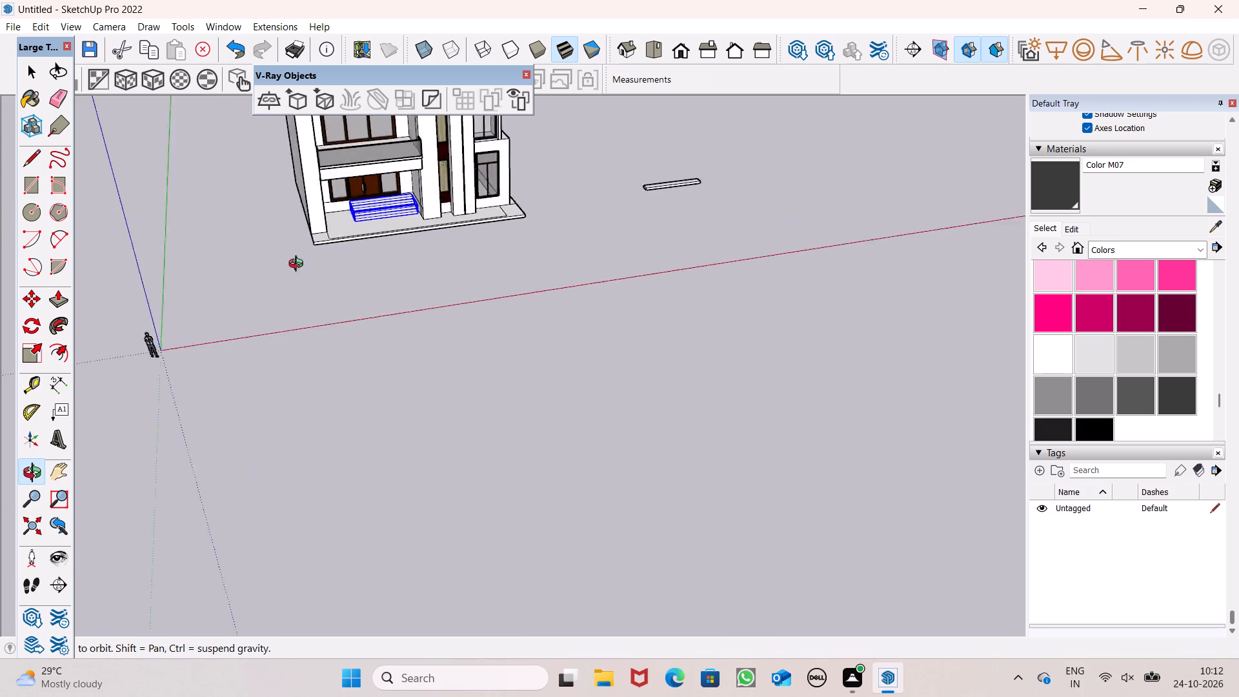
middle_drag(299, 265, 192, 248)
scroll(372, 190, up, 16)
scroll(423, 185, down, 6)
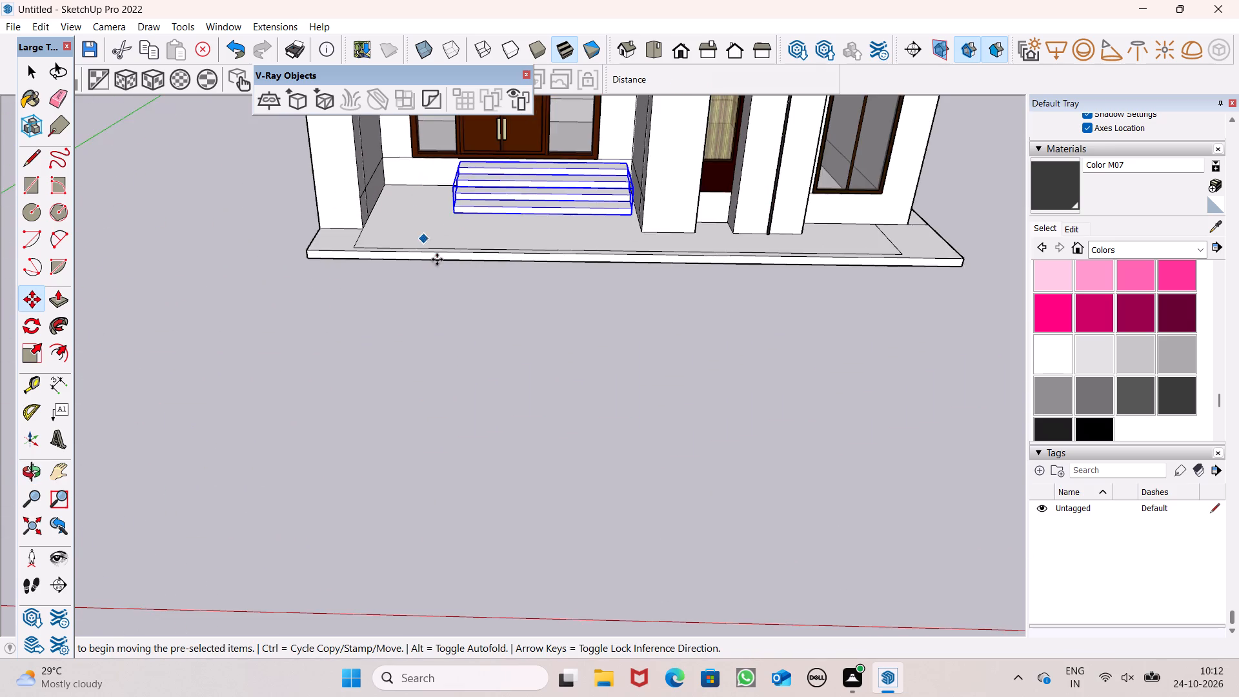
middle_drag(463, 301, 592, 276)
scroll(536, 214, up, 8)
scroll(551, 179, down, 6)
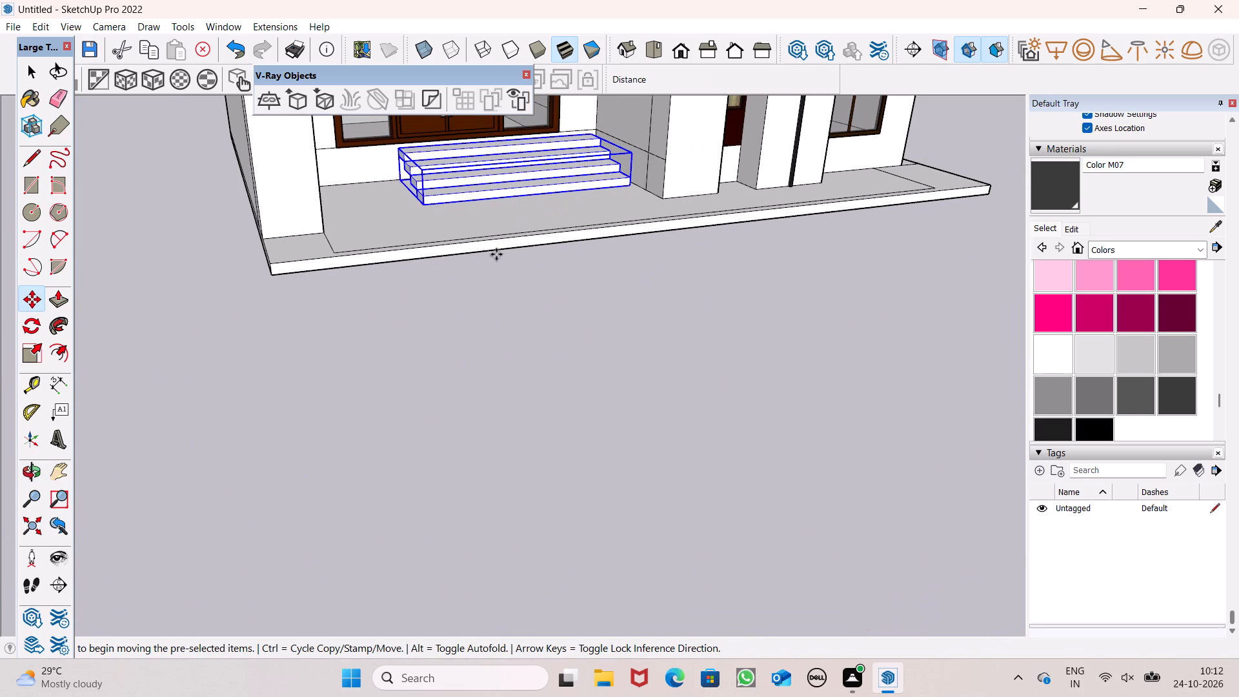
scroll(477, 214, down, 3)
scroll(527, 264, up, 1)
middle_drag(527, 264, 475, 386)
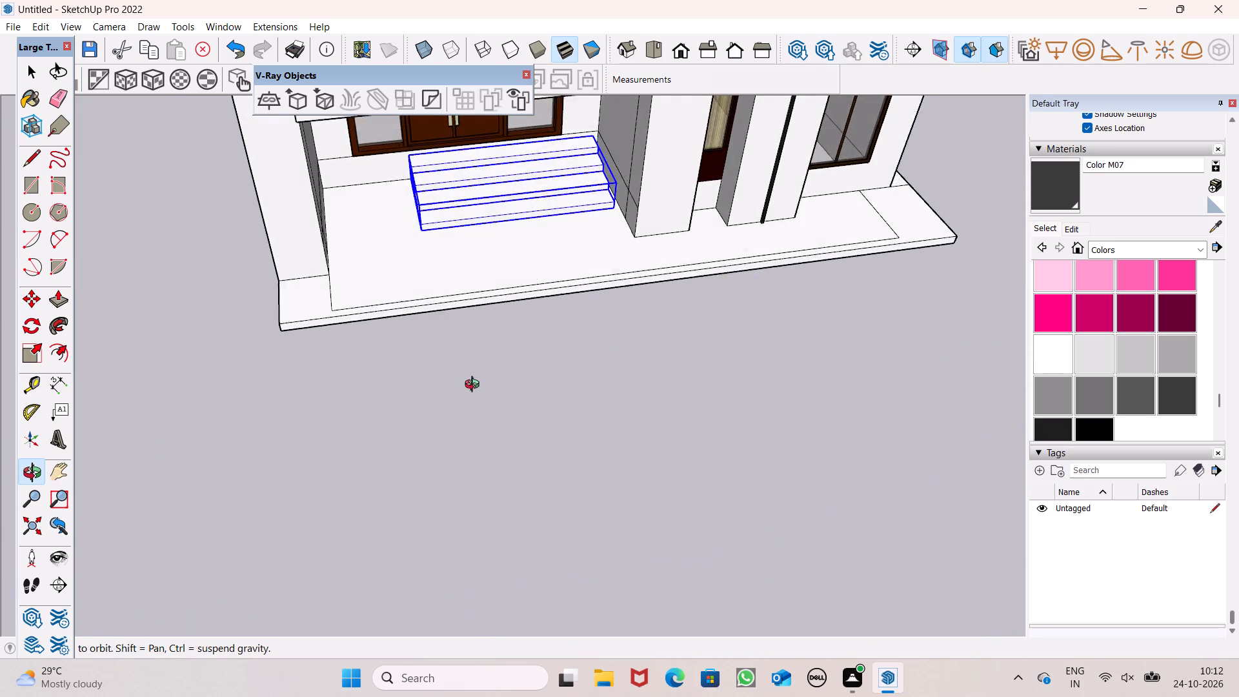
middle_drag(475, 386, 557, 341)
scroll(536, 383, up, 1)
scroll(422, 172, up, 7)
scroll(421, 205, down, 6)
scroll(379, 163, up, 2)
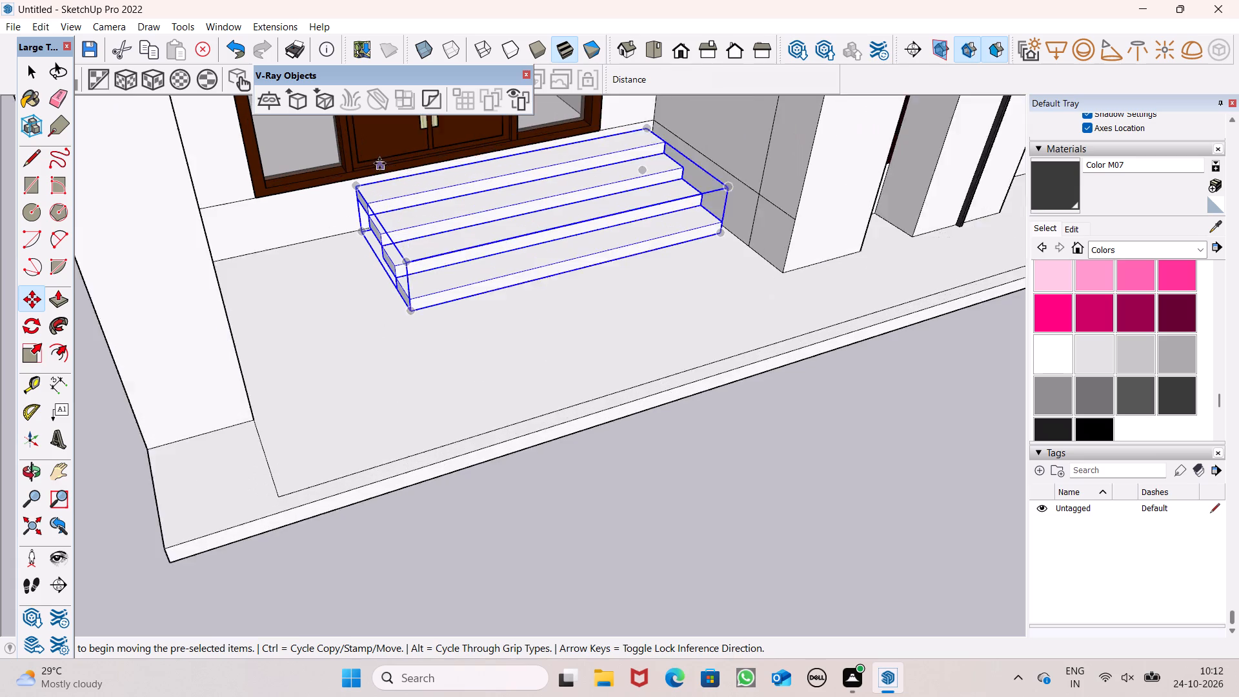
scroll(379, 163, up, 7)
scroll(403, 278, down, 3)
scroll(403, 205, up, 3)
scroll(570, 192, down, 5)
middle_drag(575, 210, 567, 188)
scroll(598, 187, up, 1)
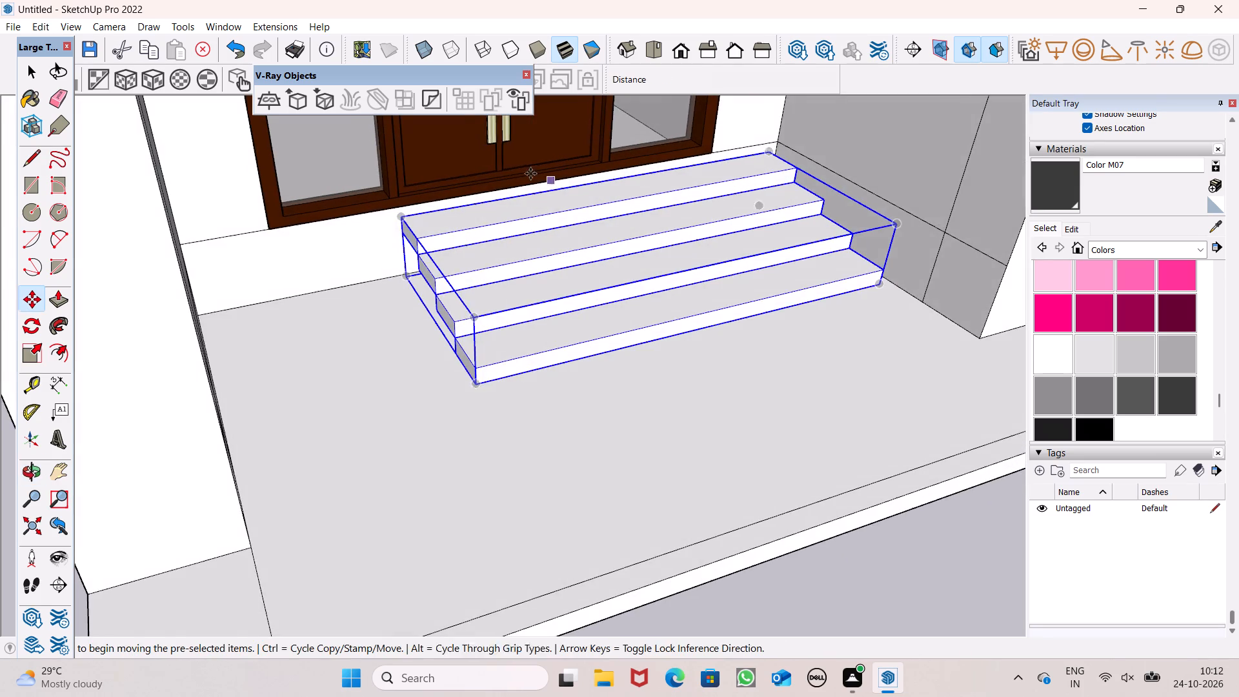
scroll(510, 164, down, 3)
middle_drag(510, 201, 499, 228)
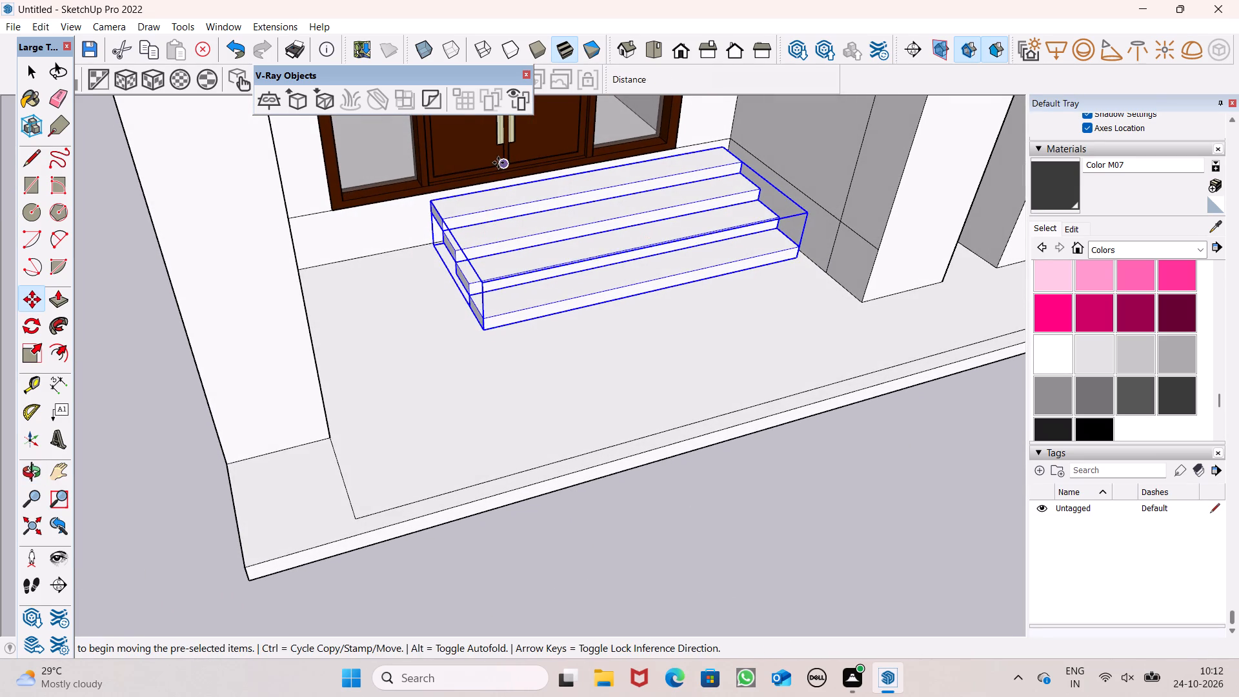
Reposition the stair by its lower corners against the wall below the door, finishing with a move of about 7".
scroll(498, 163, down, 1)
drag(767, 254, 767, 254)
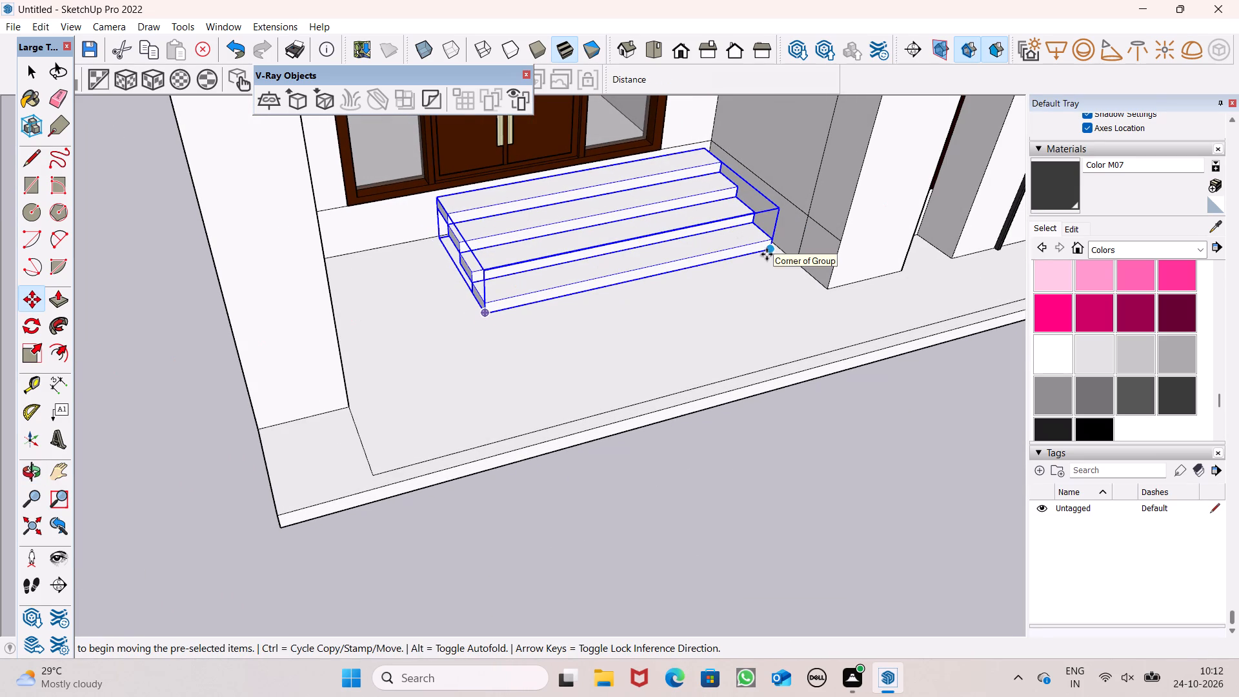
drag(767, 254, 823, 294)
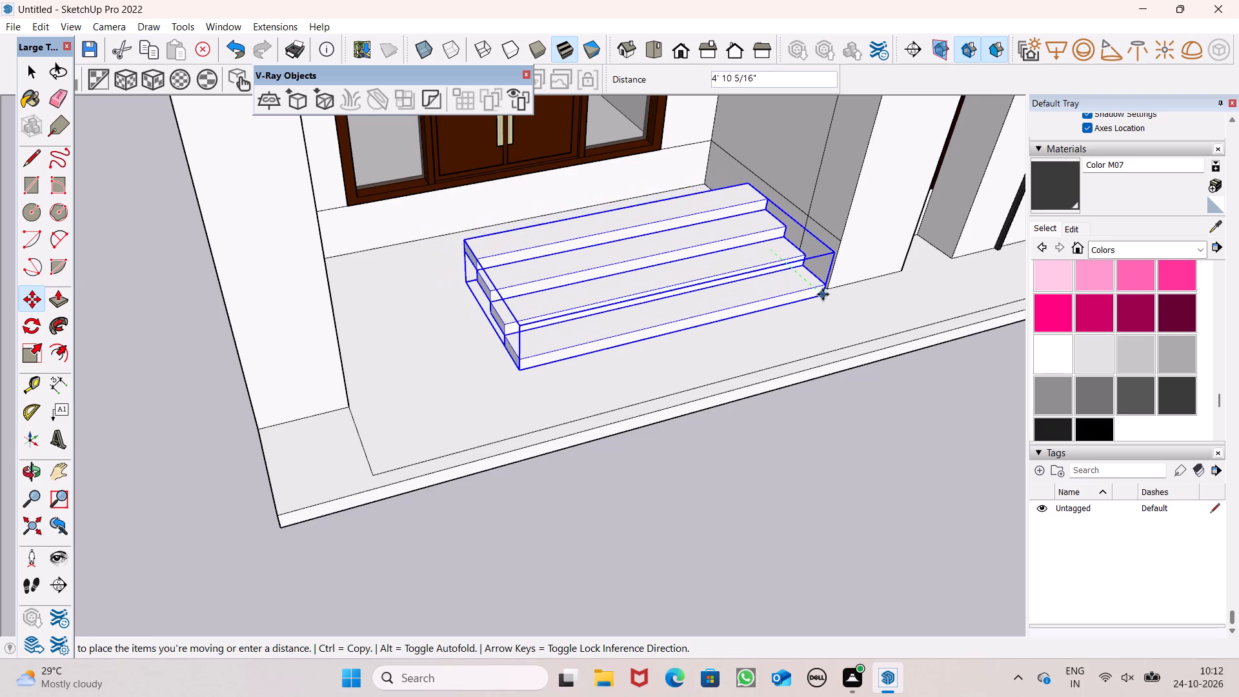
drag(823, 294, 823, 293)
double_click(823, 293)
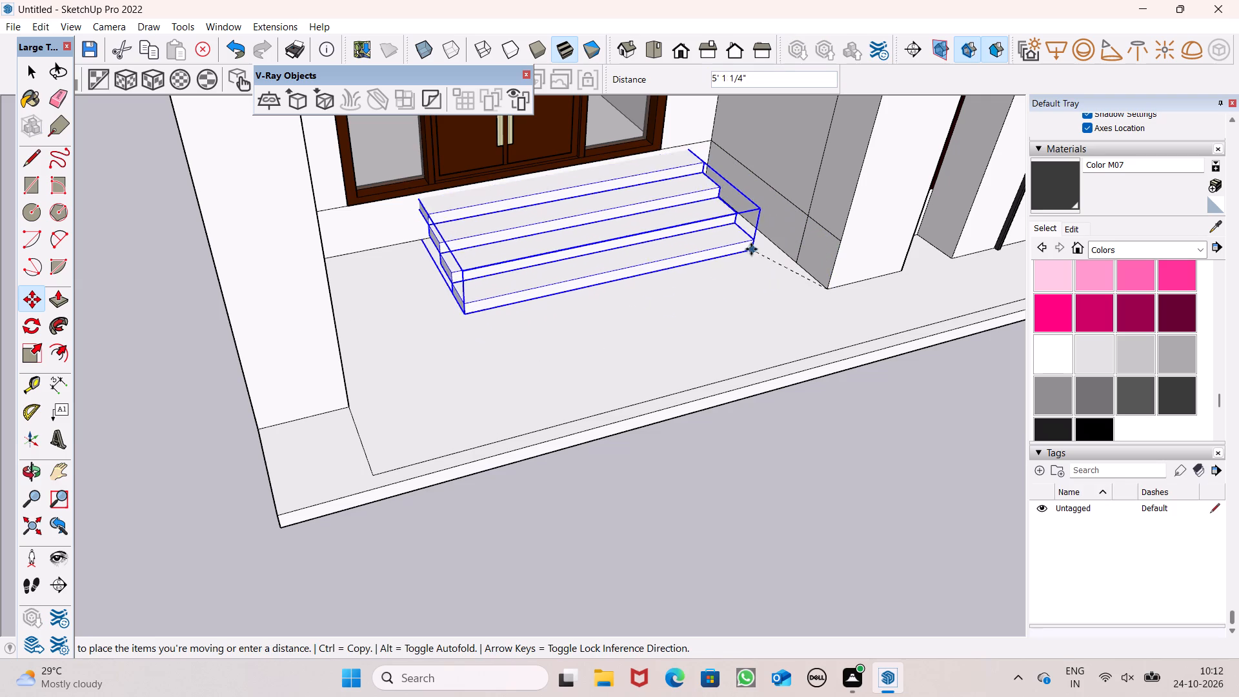
click(760, 256)
middle_drag(579, 247, 623, 245)
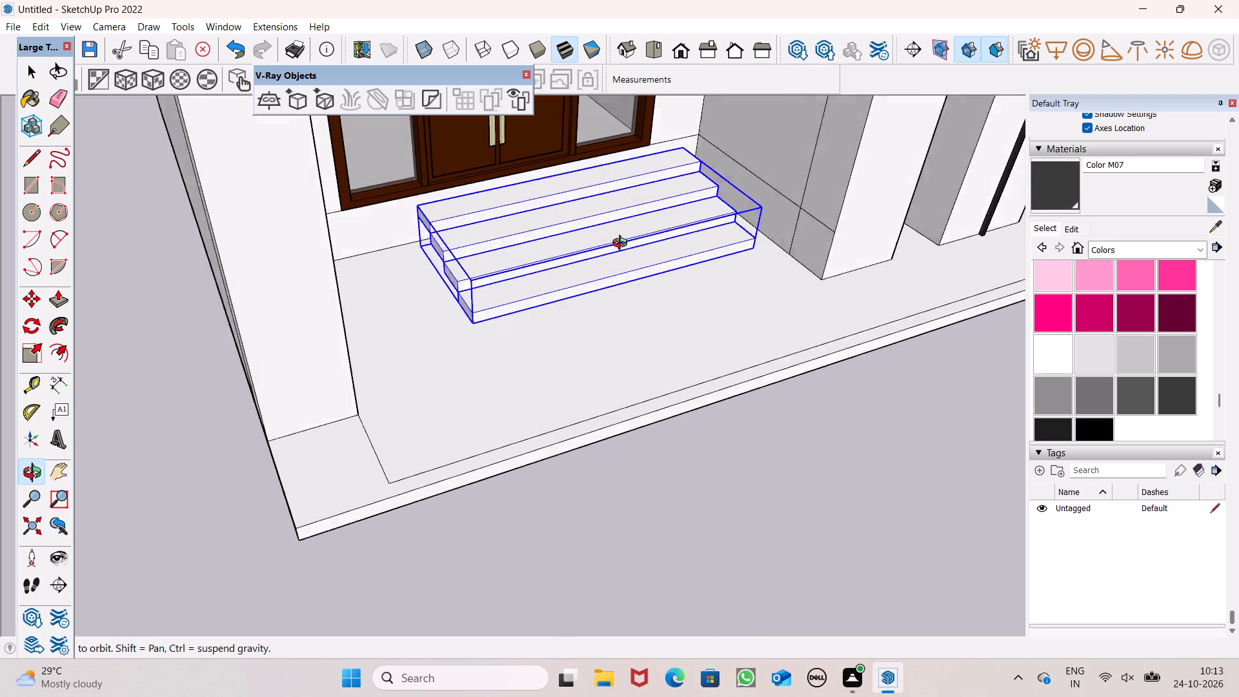
middle_drag(623, 245, 652, 227)
scroll(406, 213, up, 7)
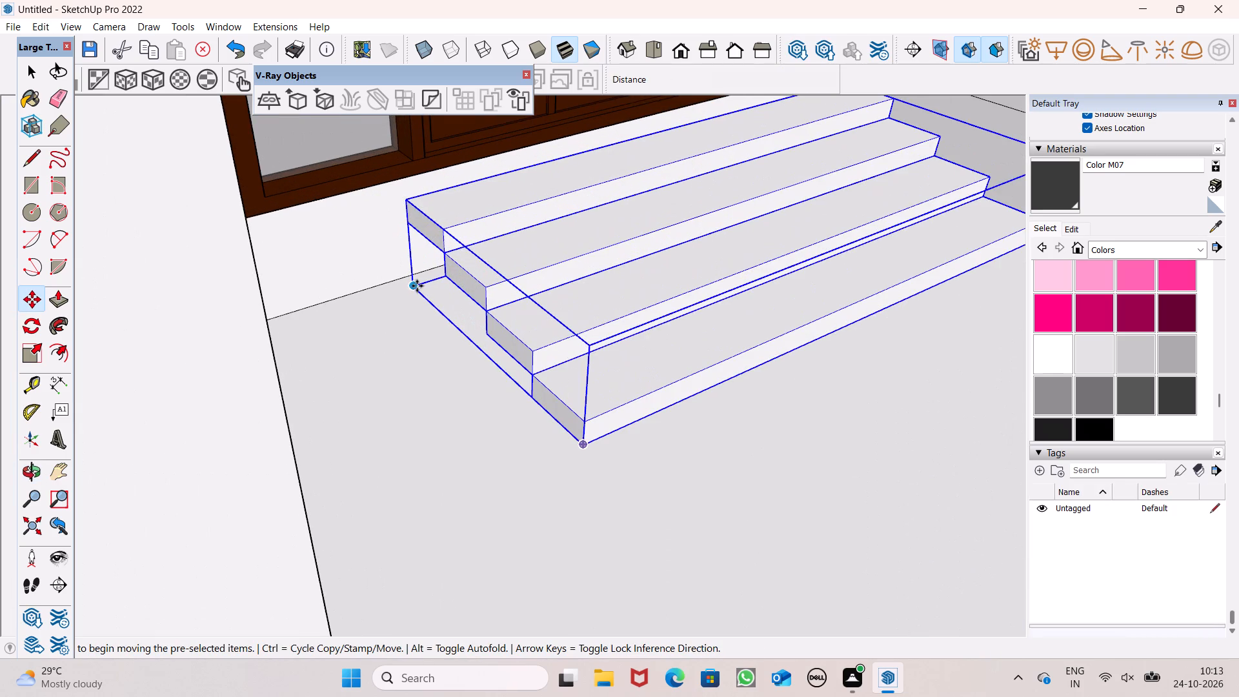
drag(415, 286, 412, 278)
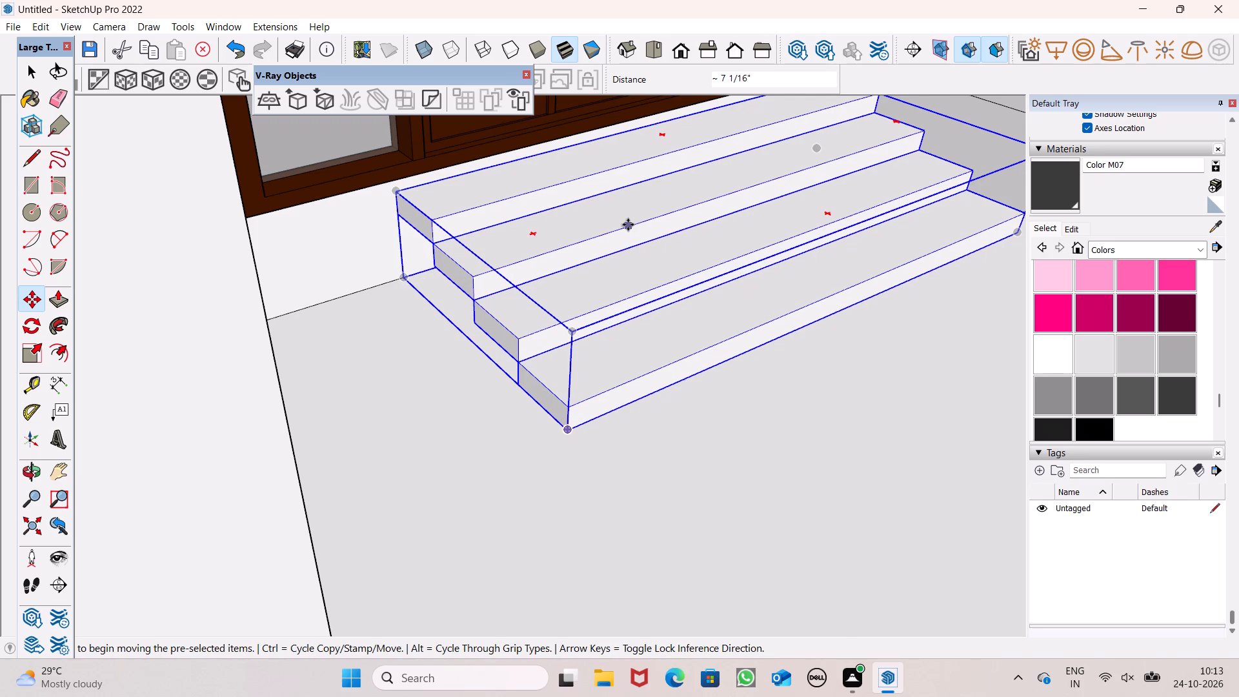
Scale the stair group's height slightly from its top, leaving its length and depth as they are.
scroll(621, 255, down, 2)
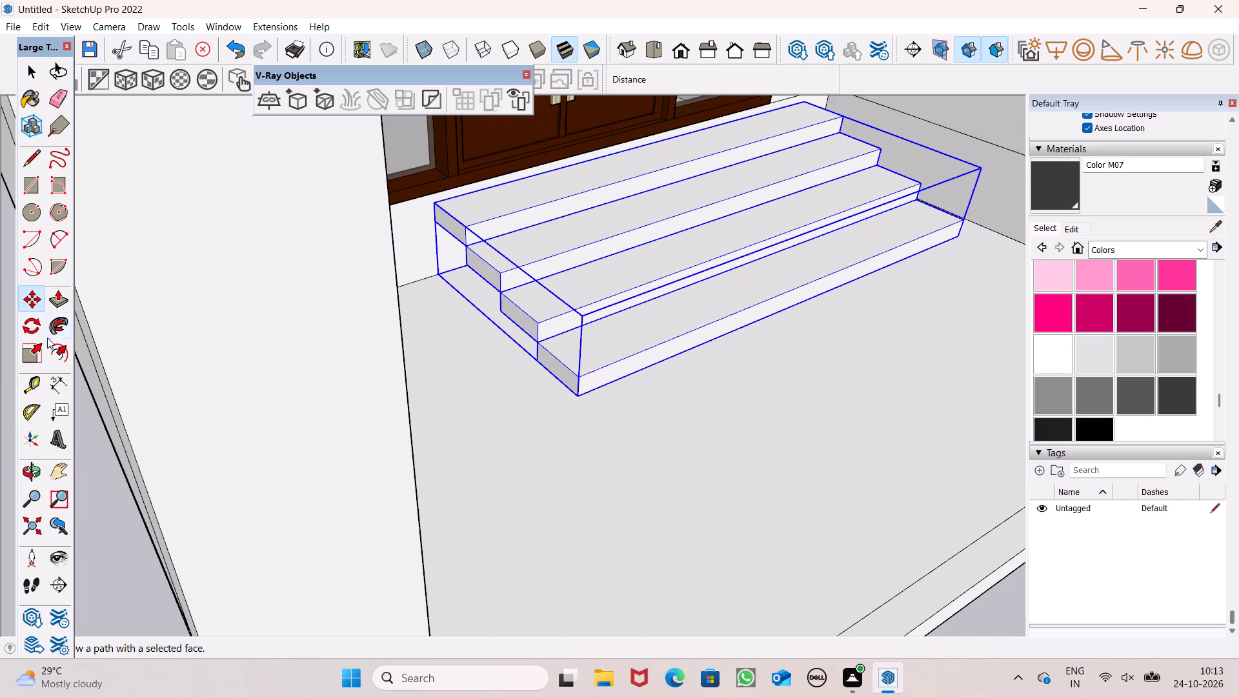
click(60, 299)
click(19, 348)
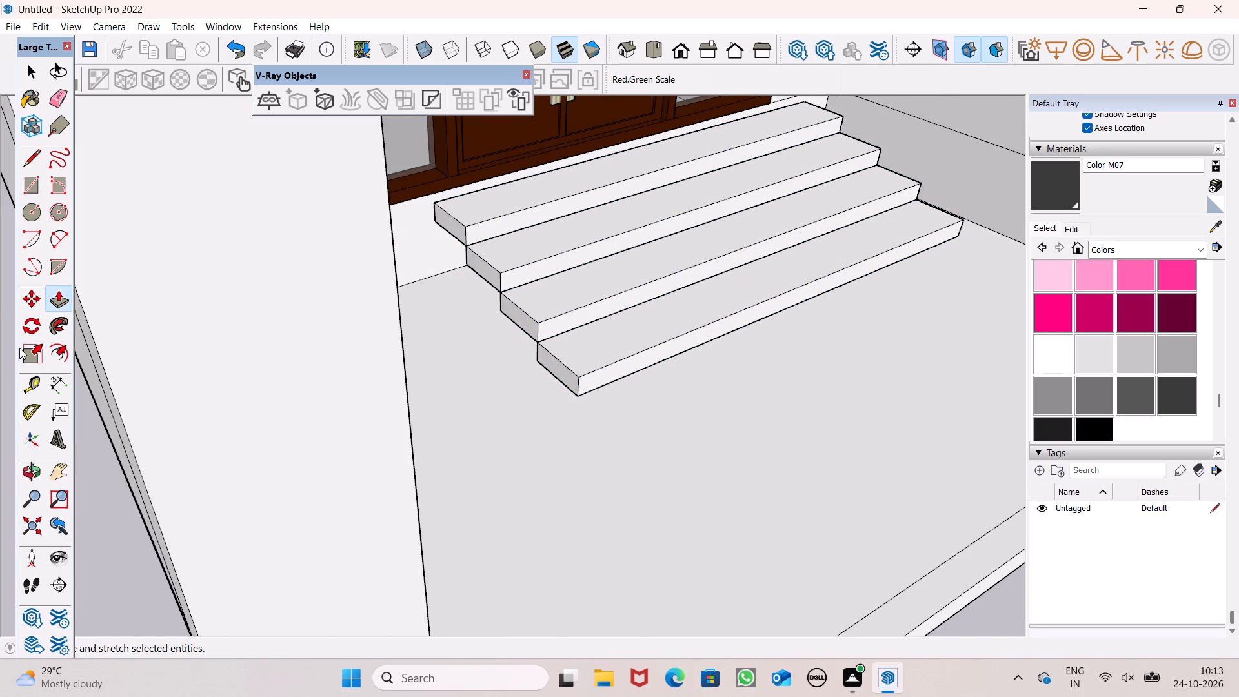
click(544, 260)
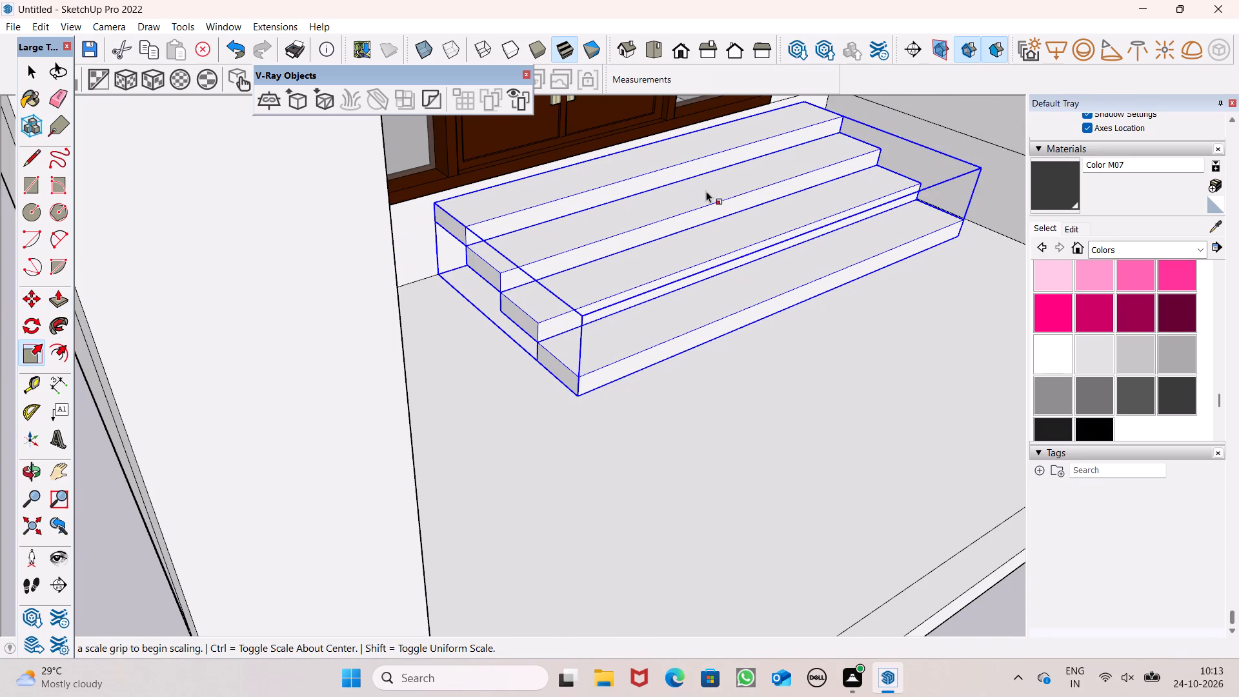
click(718, 184)
triple_click(717, 180)
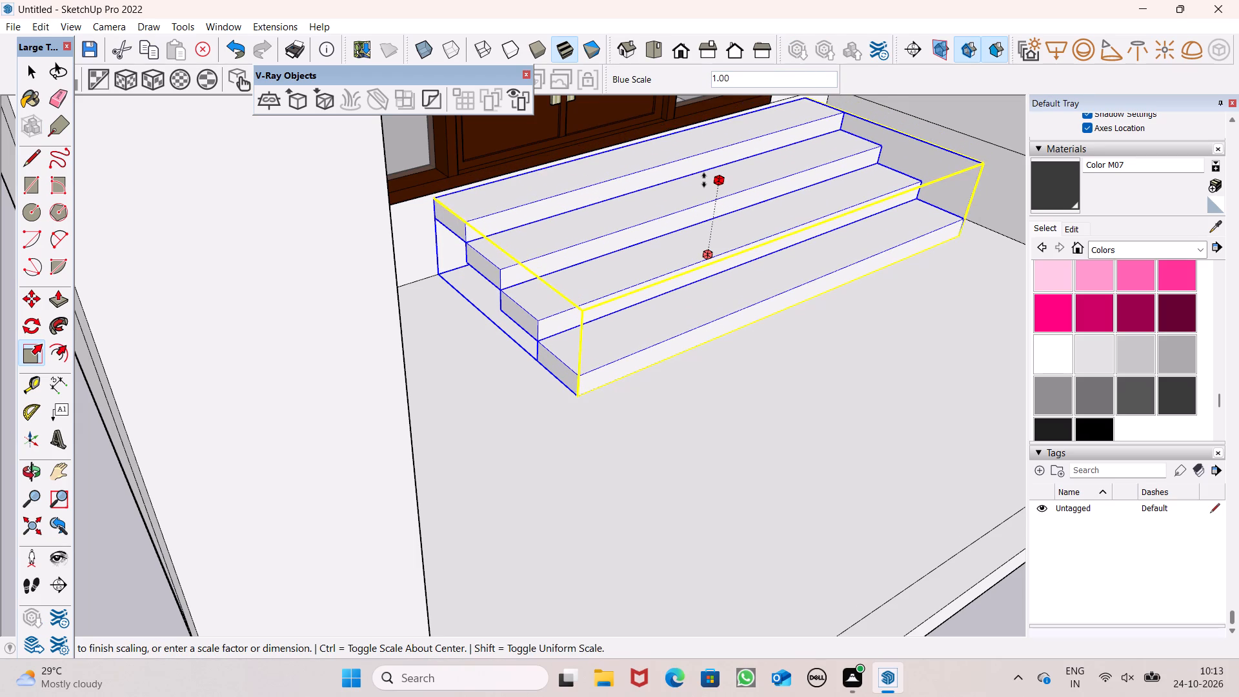
scroll(704, 180, up, 3)
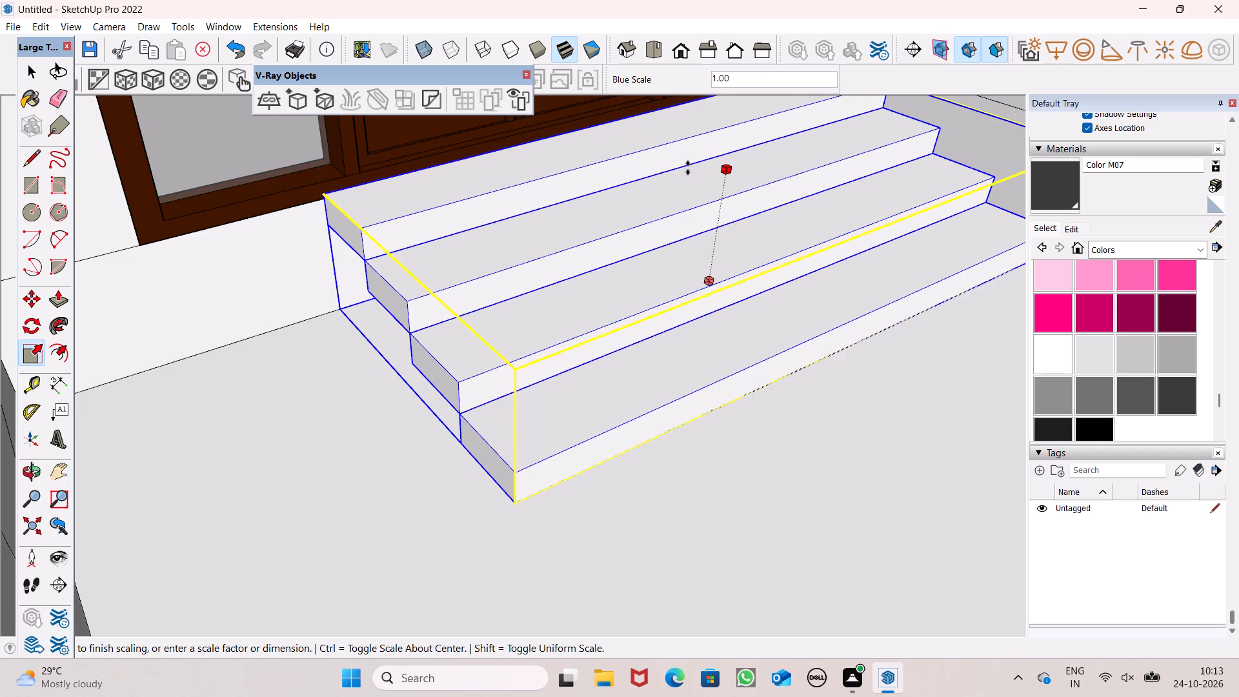
click(688, 168)
scroll(420, 234, down, 2)
scroll(283, 201, up, 4)
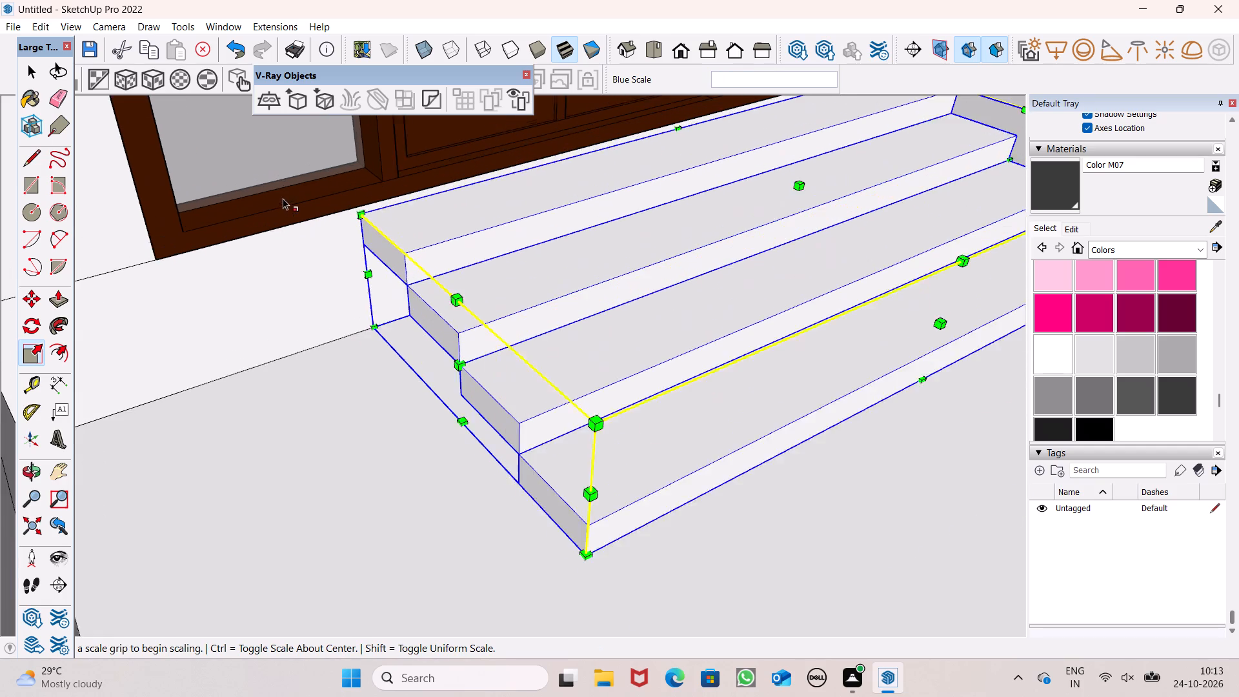
Scale the stair's height so the top step meets the underside of the entrance door frame.
scroll(283, 198, up, 4)
middle_drag(403, 213, 448, 239)
scroll(447, 240, up, 1)
scroll(426, 282, down, 7)
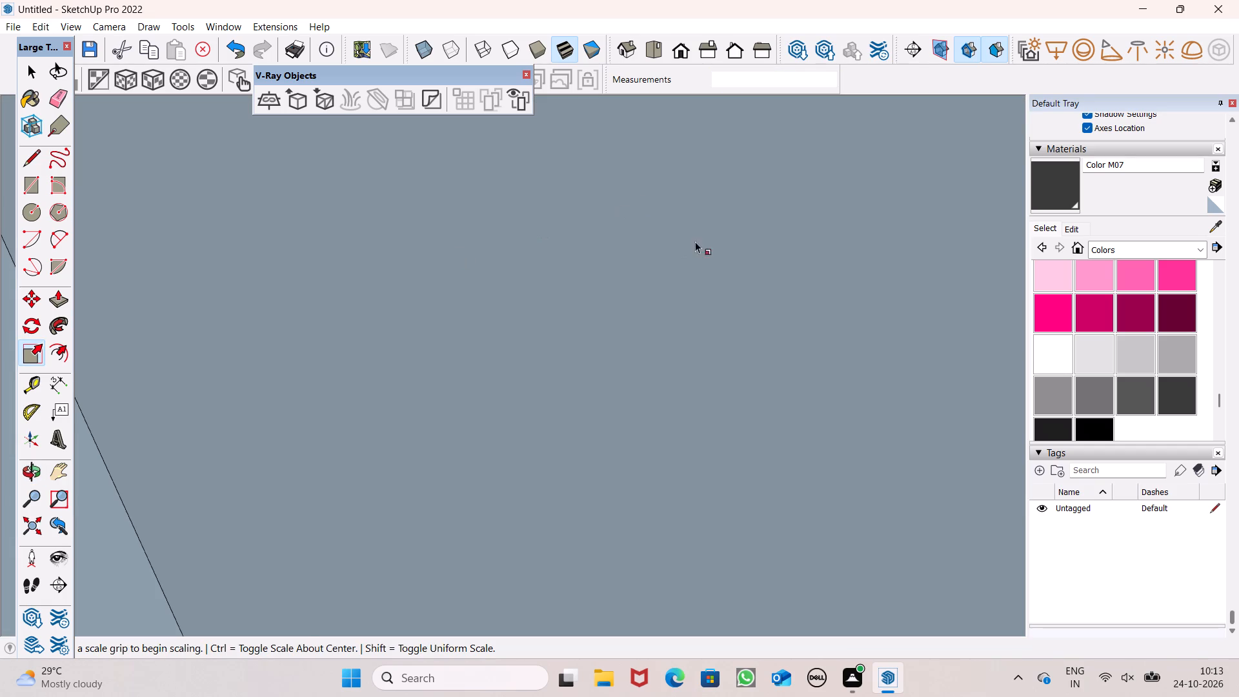
click(698, 45)
click(682, 51)
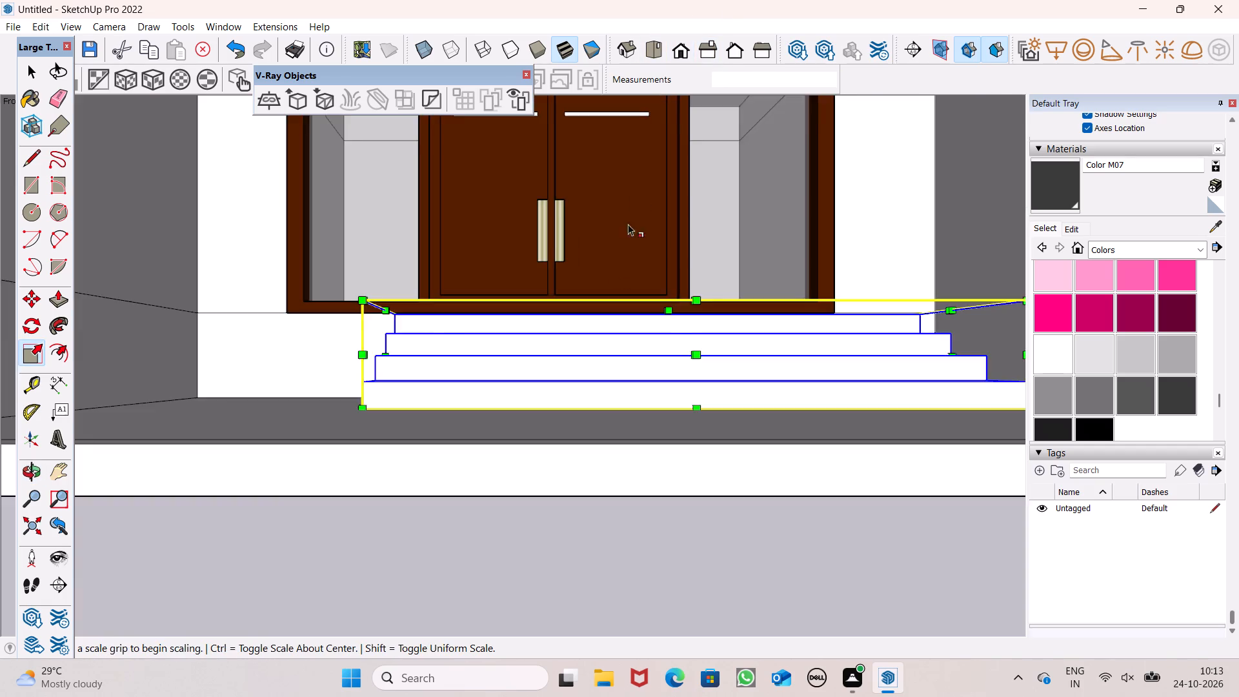
scroll(618, 259, down, 6)
middle_drag(625, 292, 594, 438)
scroll(625, 292, up, 1)
scroll(636, 469, up, 8)
scroll(592, 354, up, 2)
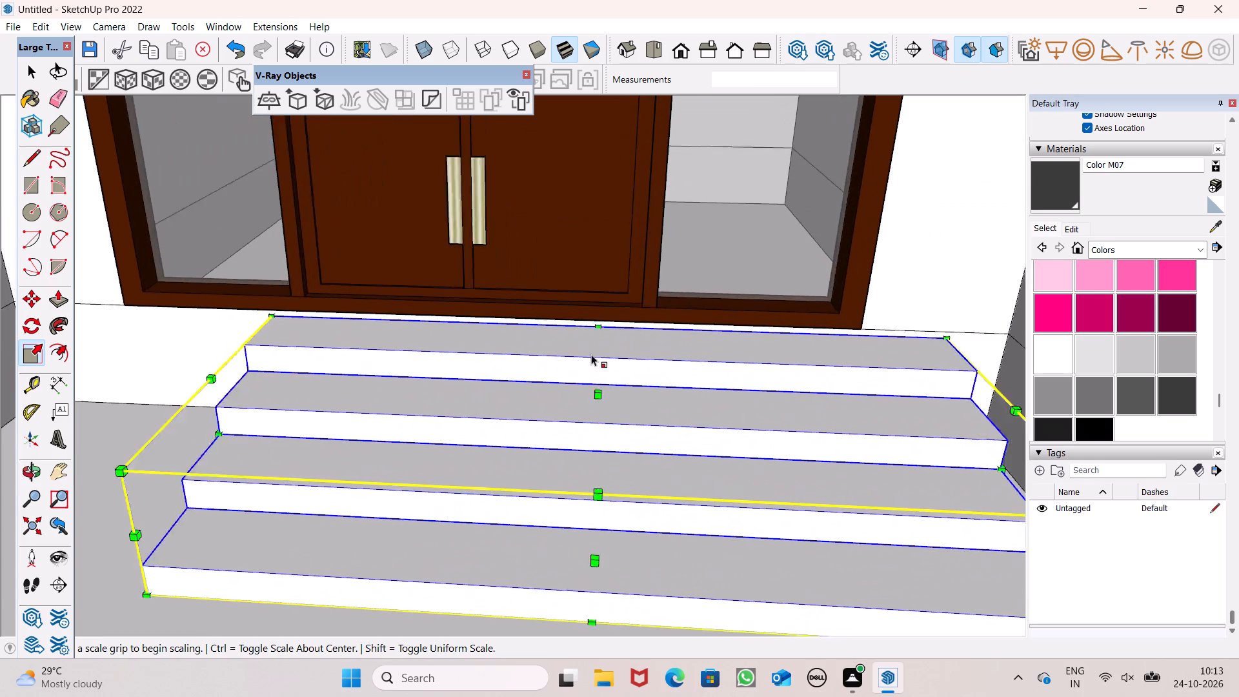
scroll(591, 354, up, 6)
scroll(652, 399, up, 1)
middle_drag(656, 414, 543, 374)
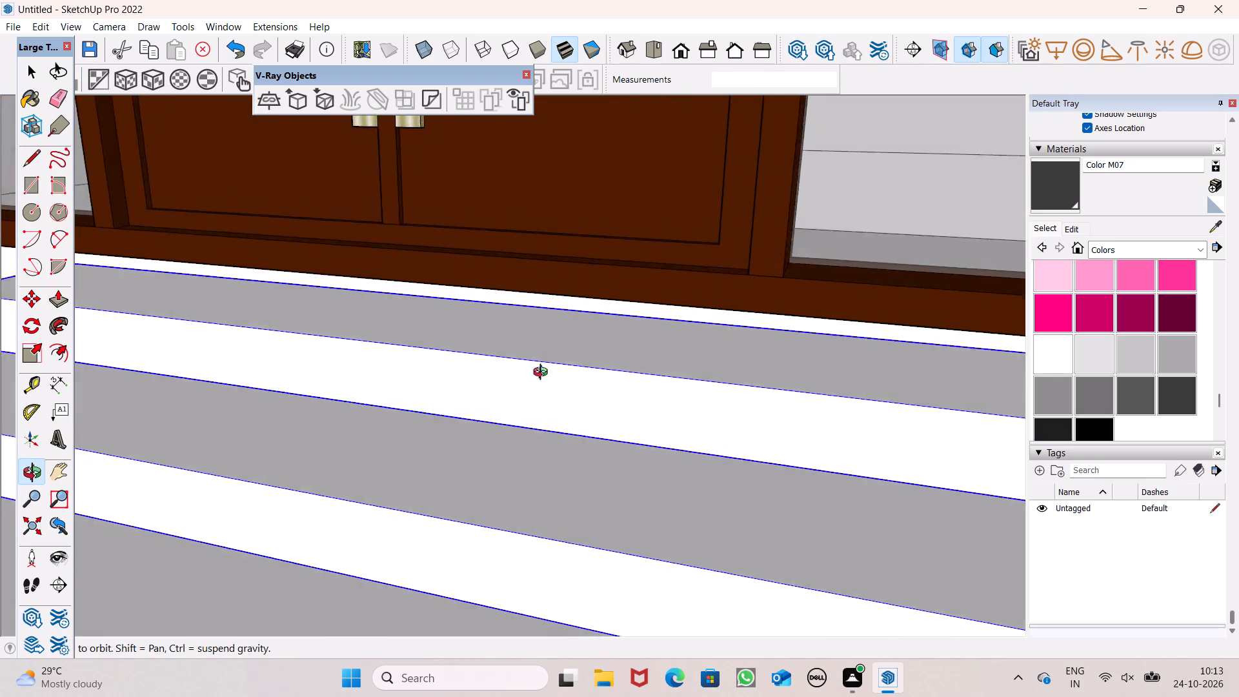
middle_drag(543, 374, 312, 338)
scroll(312, 338, up, 1)
drag(439, 428, 450, 408)
scroll(700, 322, down, 4)
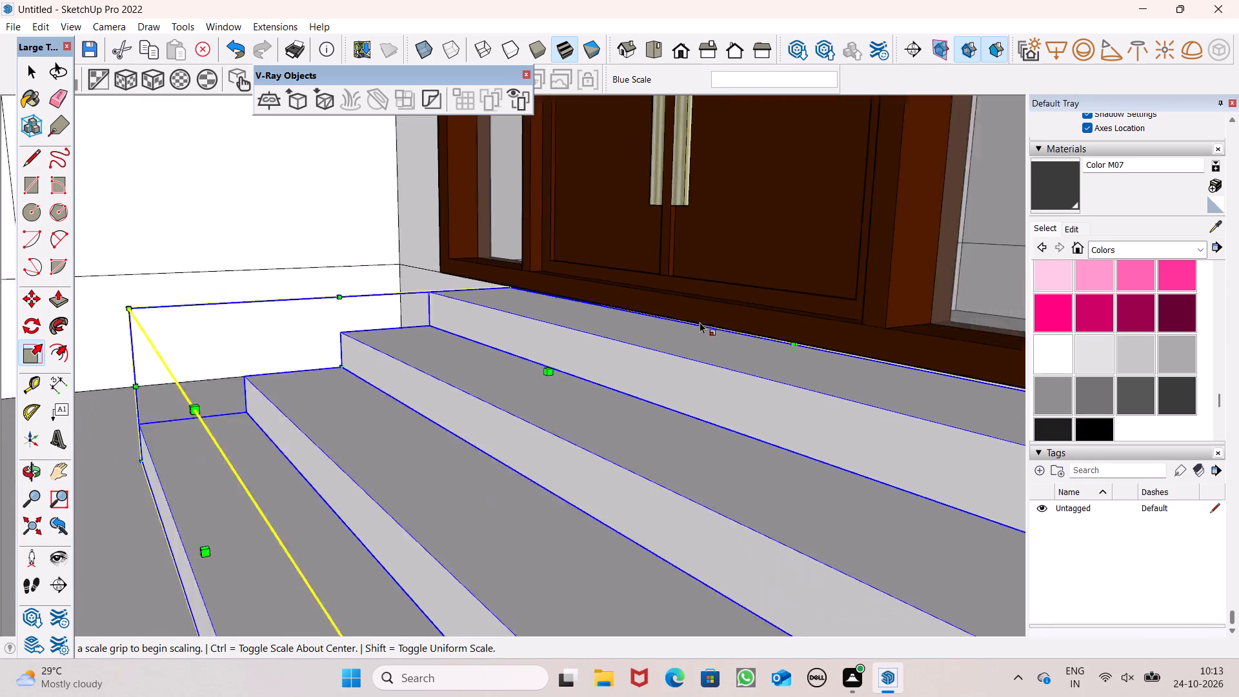
scroll(700, 322, down, 3)
key(space)
Examine the stair's fit and proportions against the entrance and porch, from the front and at an angle.
click(679, 63)
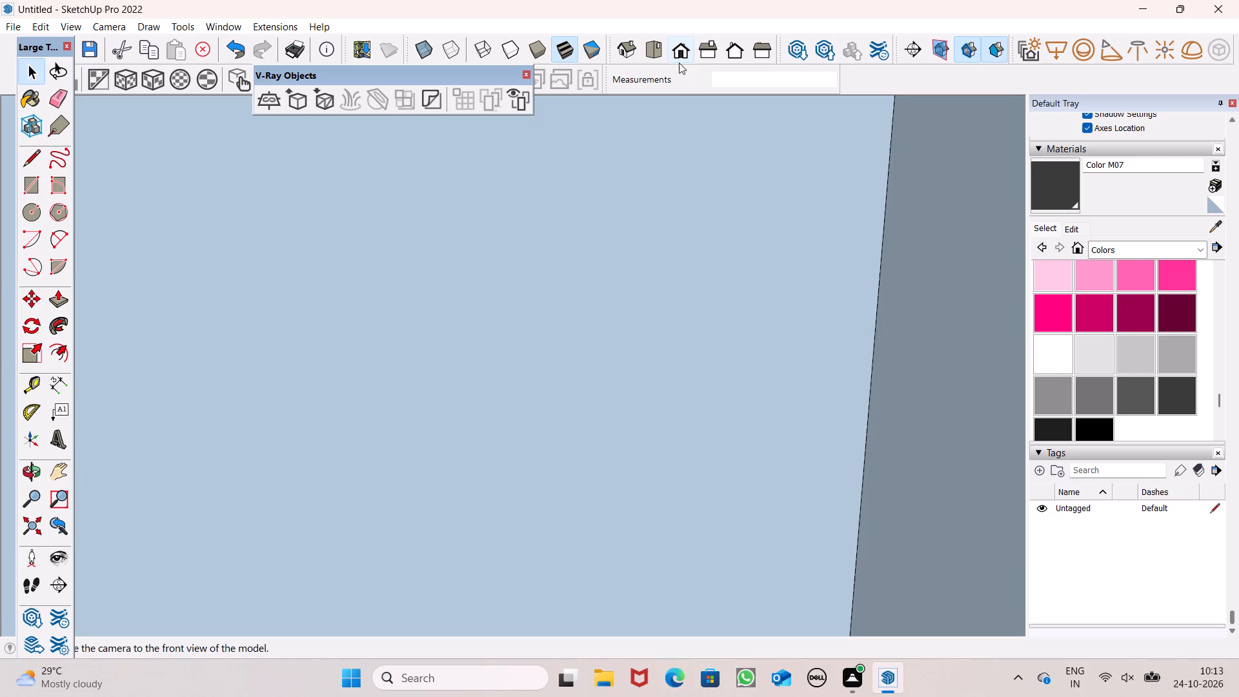
scroll(695, 270, down, 14)
scroll(681, 389, down, 7)
middle_drag(730, 427, 755, 499)
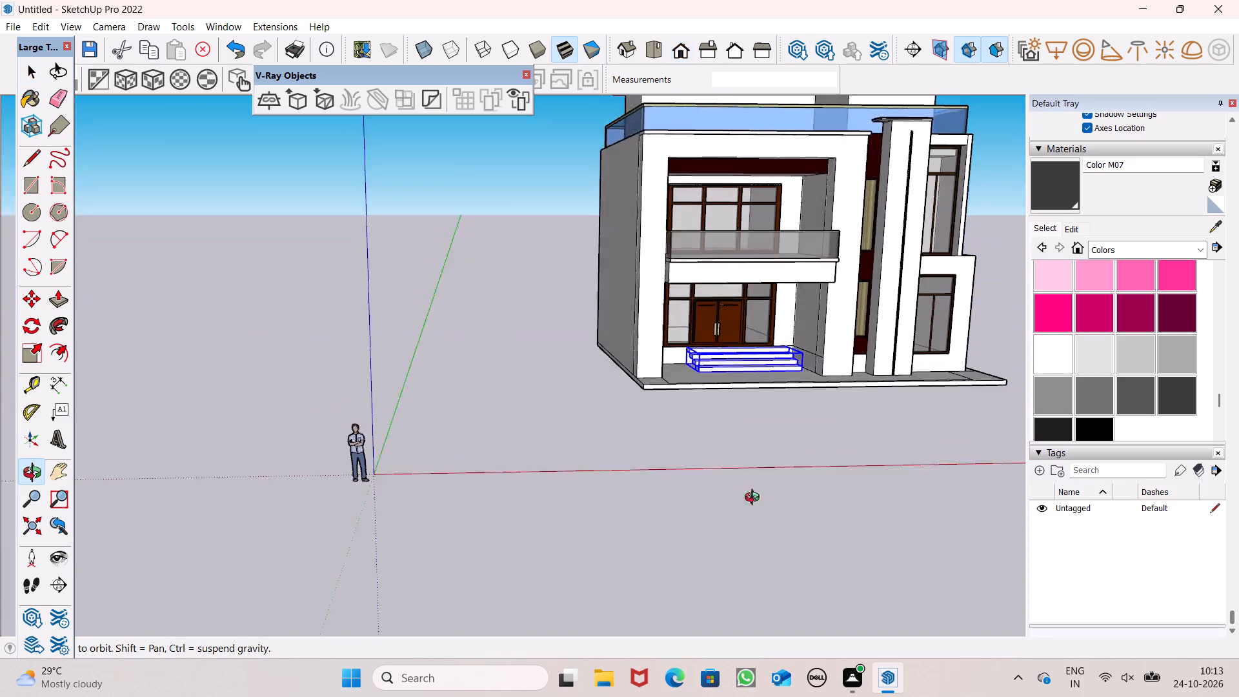
middle_drag(755, 499, 767, 561)
scroll(771, 394, up, 5)
scroll(771, 392, down, 2)
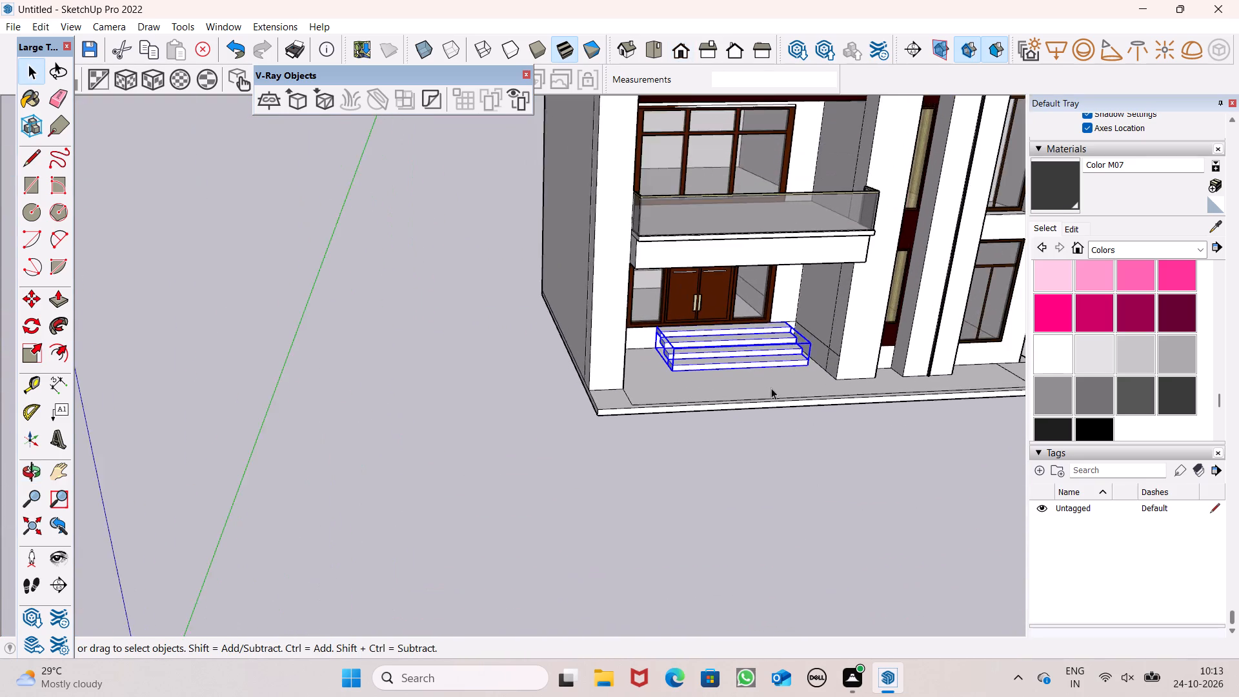
scroll(774, 389, up, 1)
middle_drag(770, 390, 597, 363)
scroll(614, 365, up, 6)
scroll(635, 369, down, 3)
middle_drag(694, 422, 813, 463)
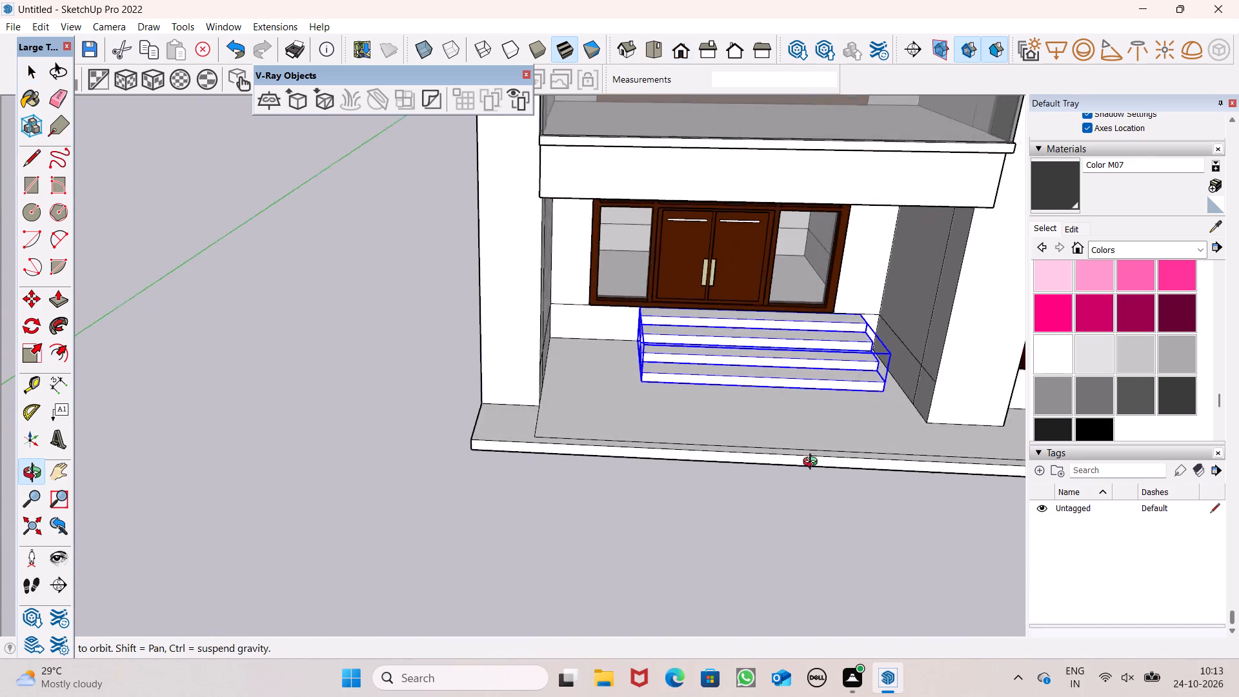
middle_drag(813, 463, 840, 452)
scroll(827, 382, up, 1)
middle_drag(825, 382, 828, 427)
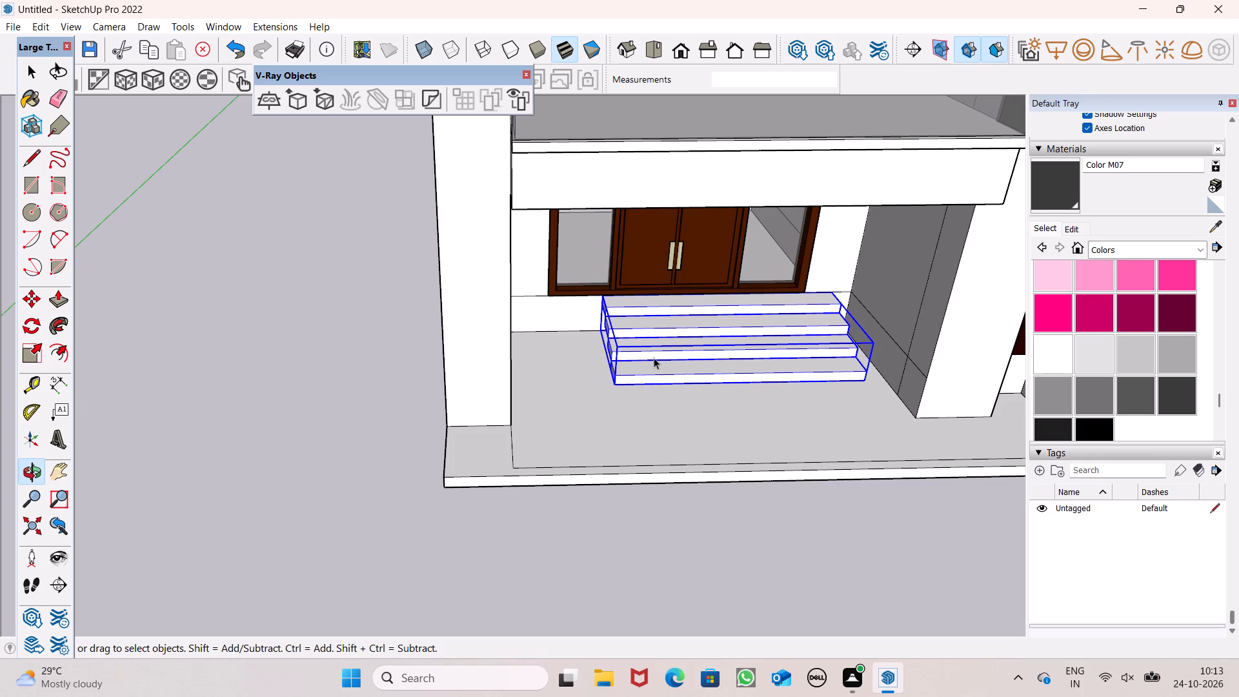
scroll(640, 349, down, 1)
middle_drag(652, 376, 736, 370)
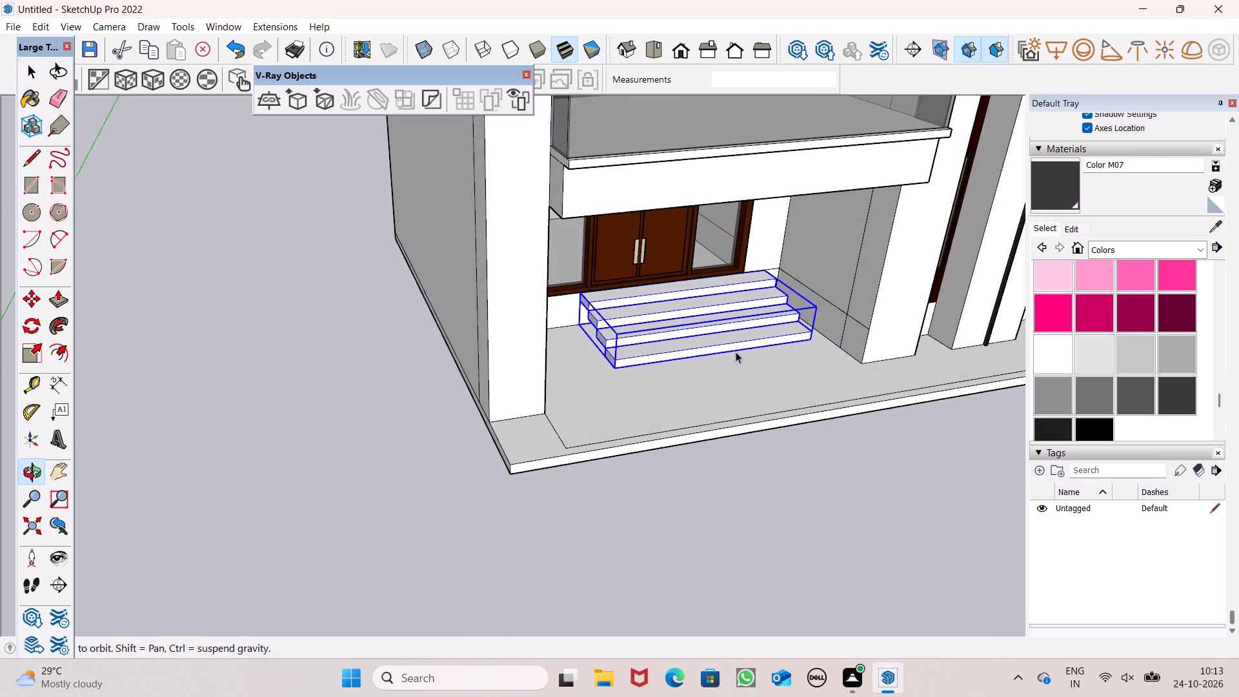
scroll(736, 352, up, 1)
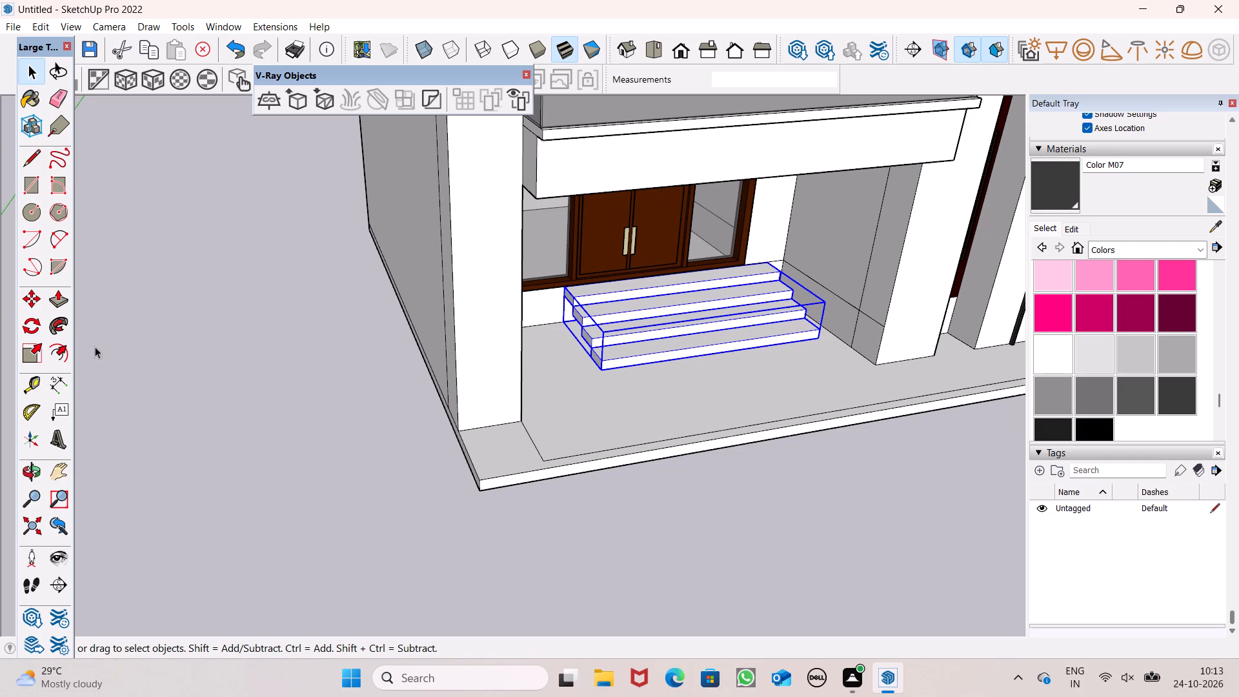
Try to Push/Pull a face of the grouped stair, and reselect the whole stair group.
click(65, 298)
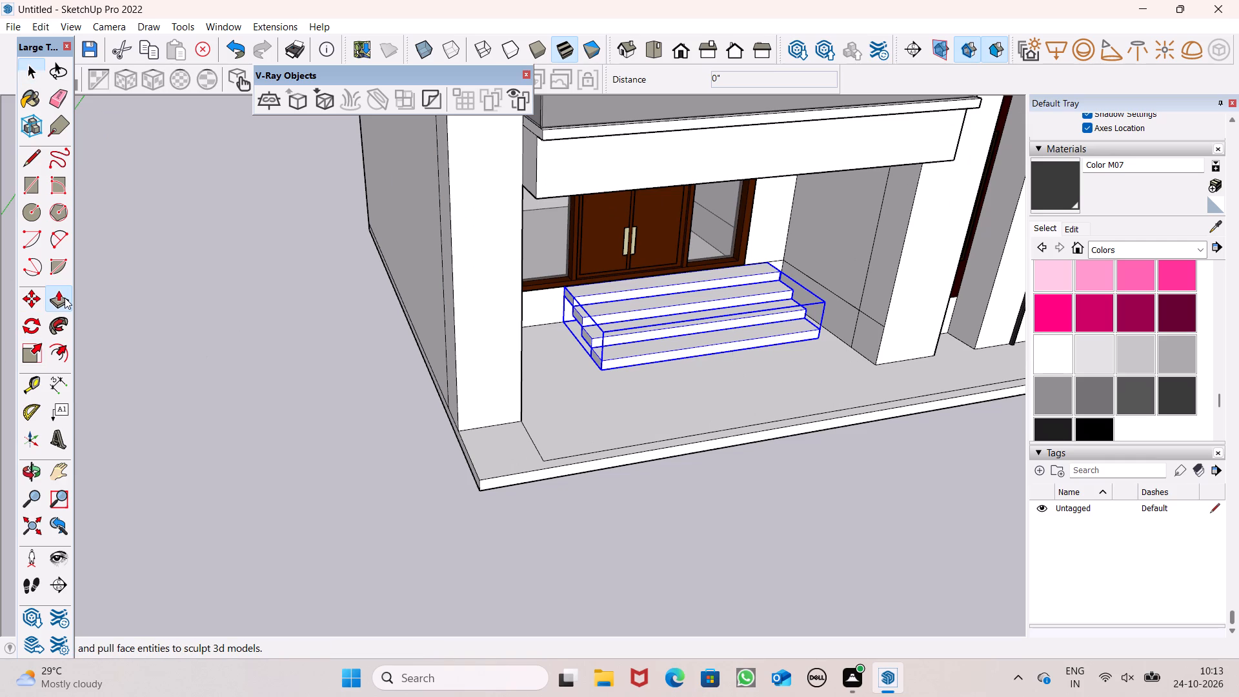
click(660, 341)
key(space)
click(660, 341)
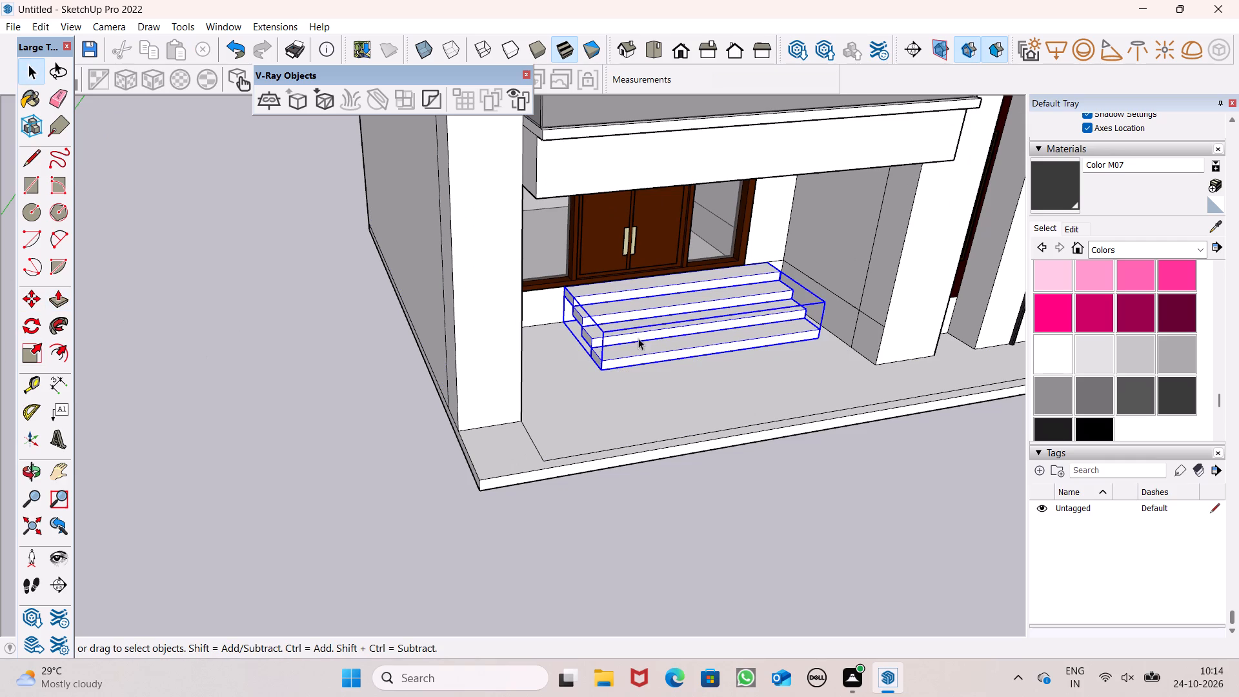
Scale the stair group wider along the red axis, extending its left end towards the adjacent porch column.
click(41, 365)
scroll(643, 329, up, 3)
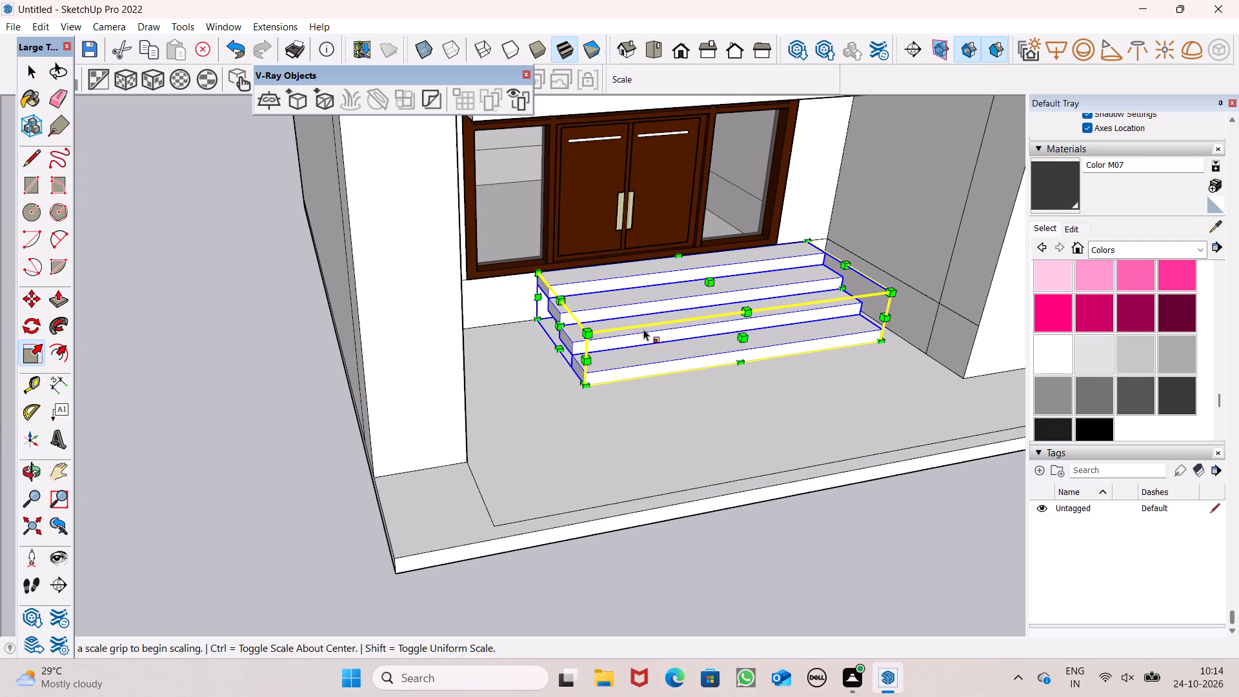
scroll(487, 338, up, 6)
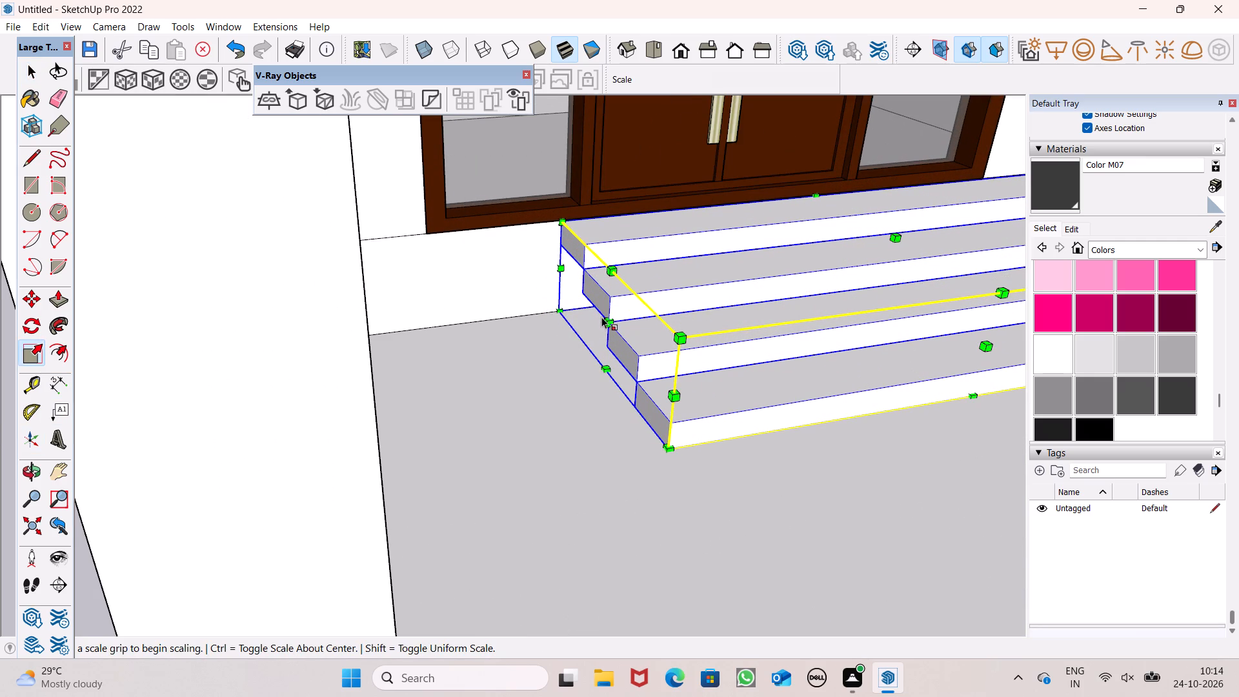
drag(609, 324, 408, 341)
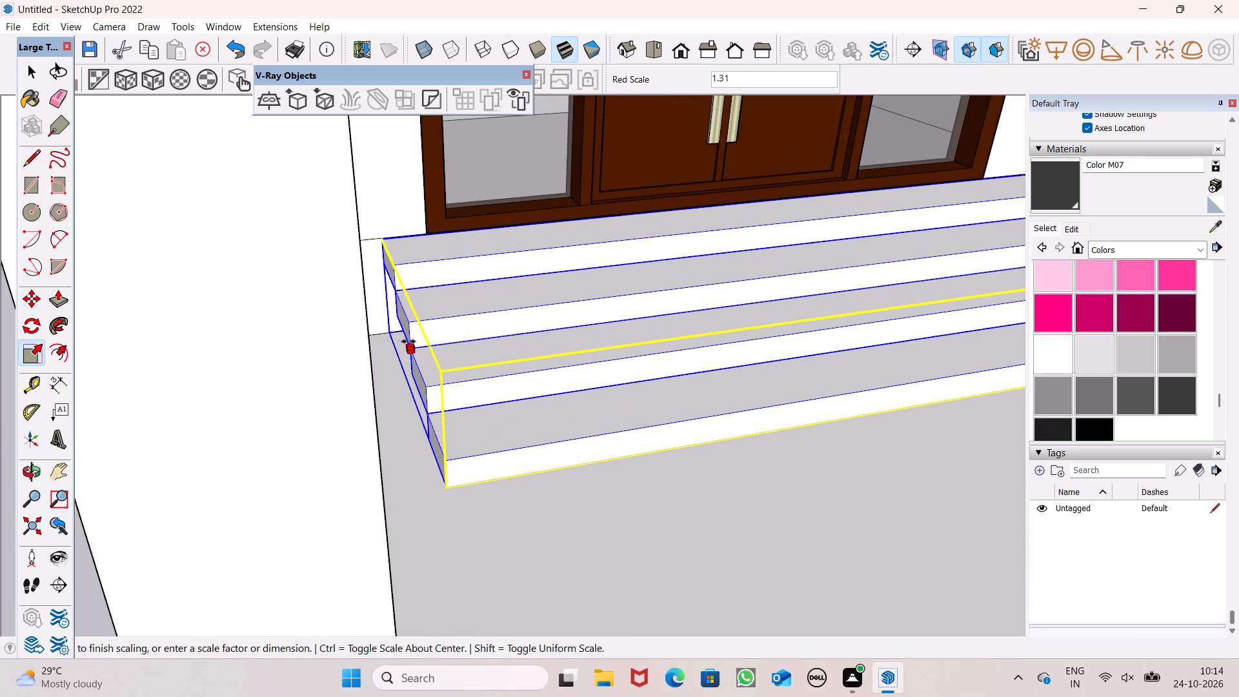
drag(408, 341, 378, 347)
middle_drag(539, 383, 438, 394)
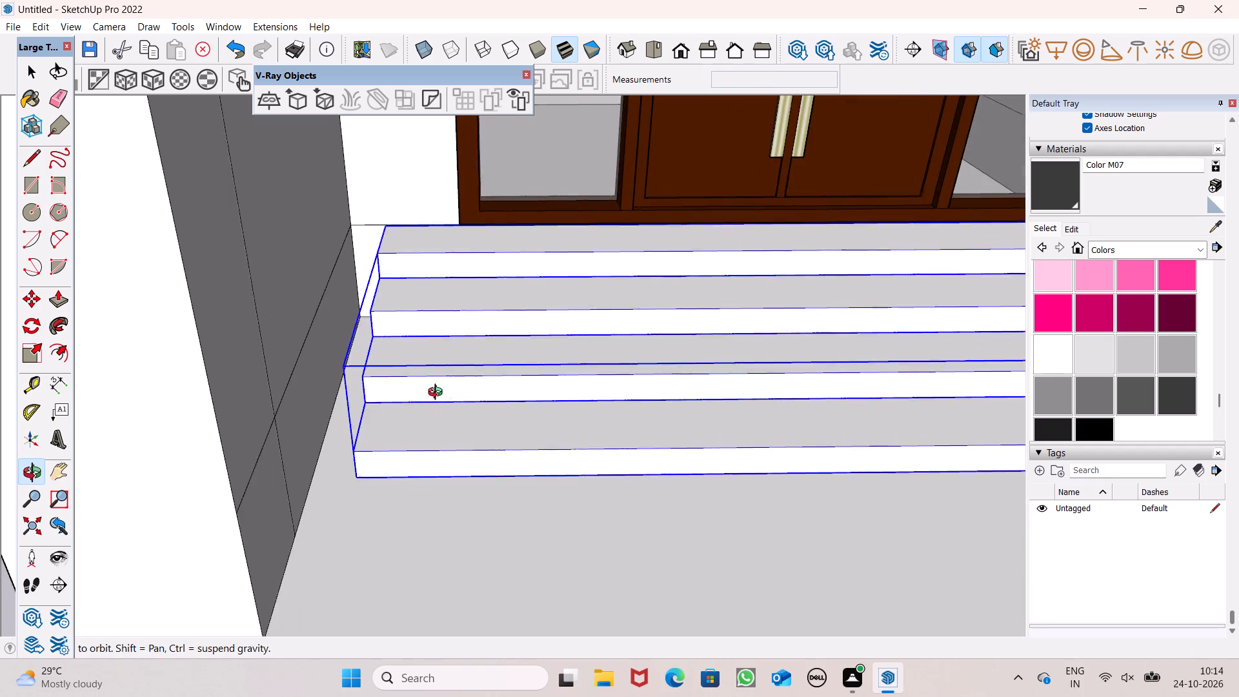
middle_drag(438, 394, 438, 393)
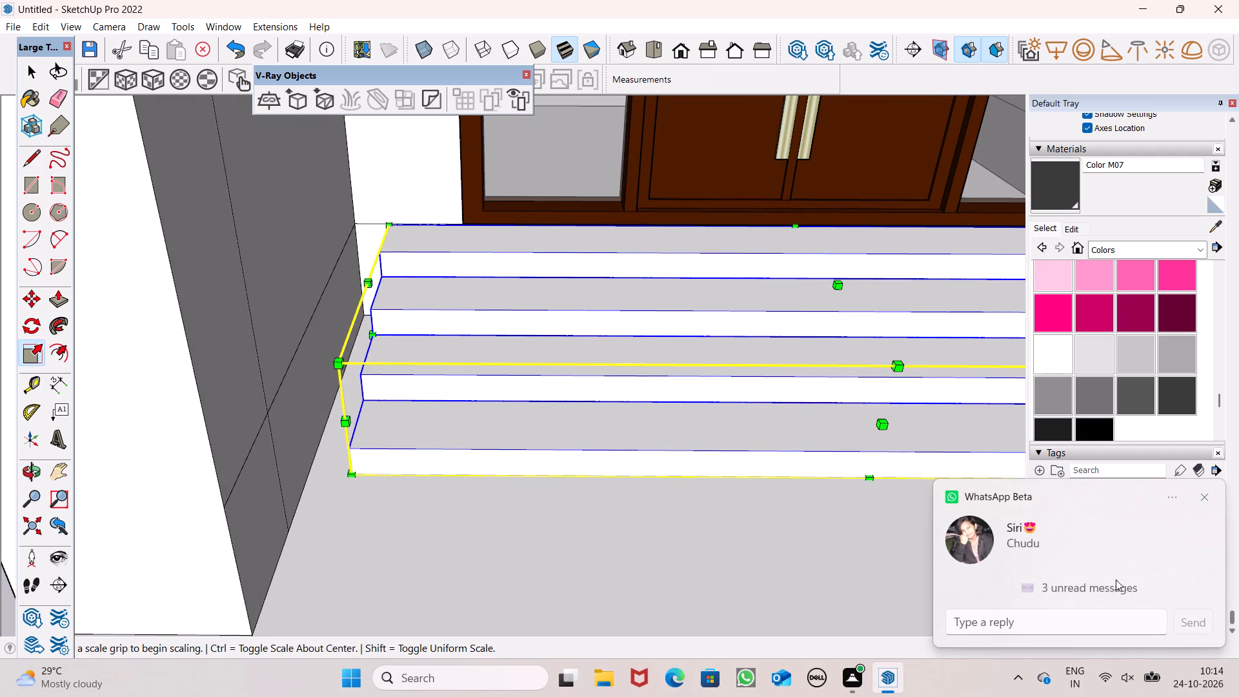
click(1210, 498)
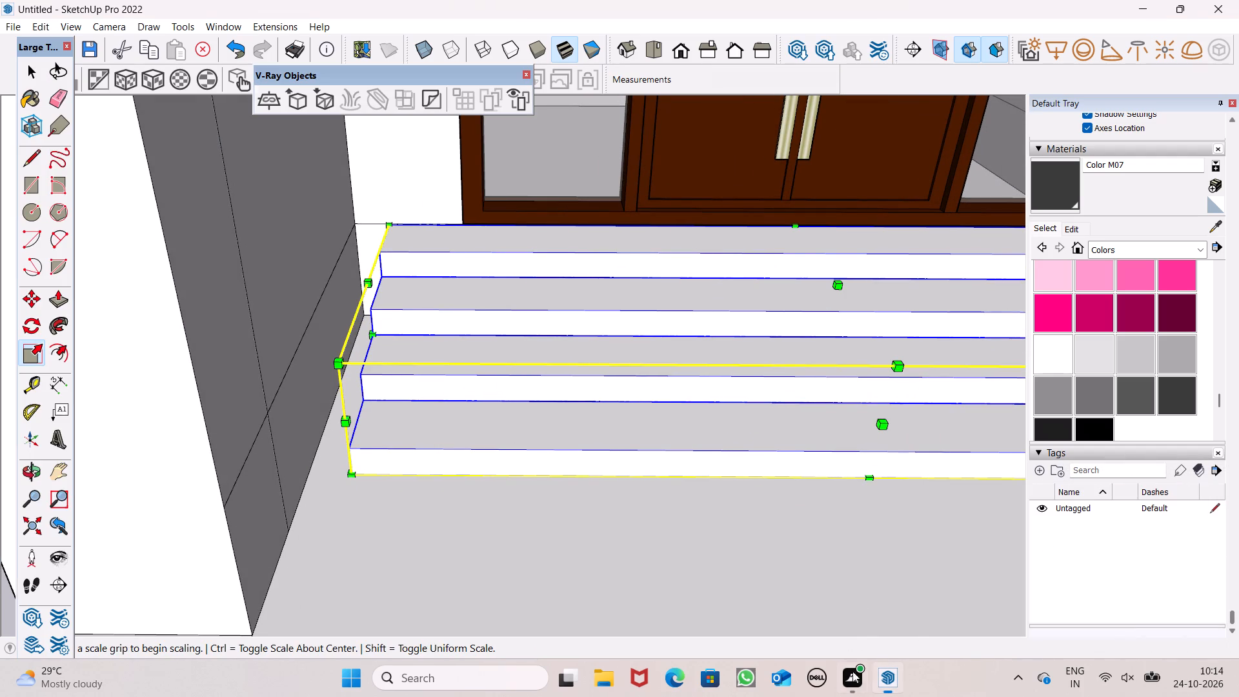
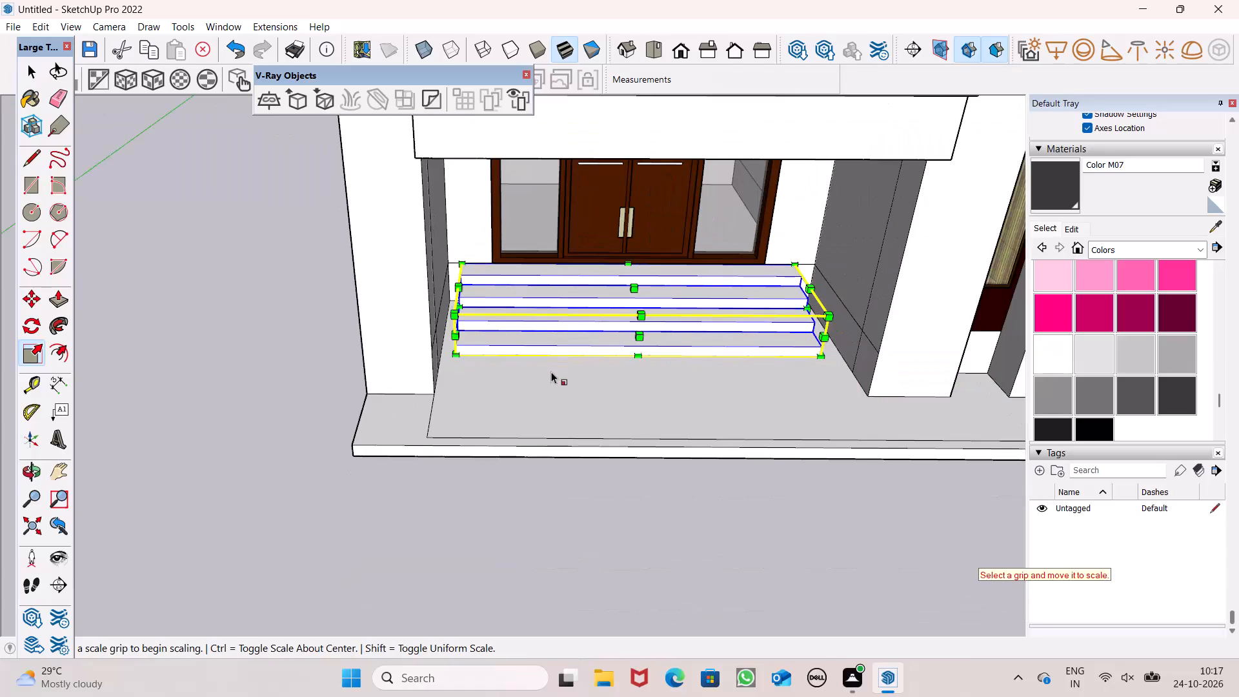
Scale the stair group wider along the red axis, bringing its left end flush against the adjacent porch column.
middle_drag(556, 381, 628, 377)
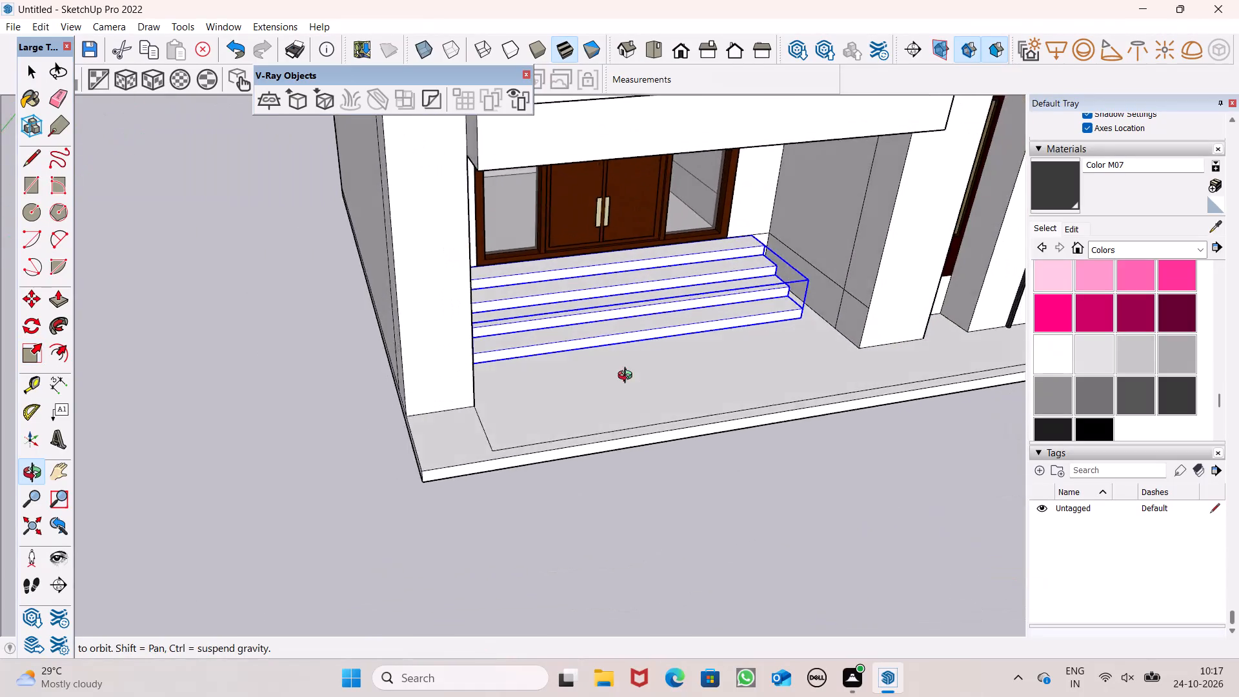
middle_drag(628, 377, 561, 350)
scroll(455, 325, up, 9)
middle_drag(467, 313, 516, 350)
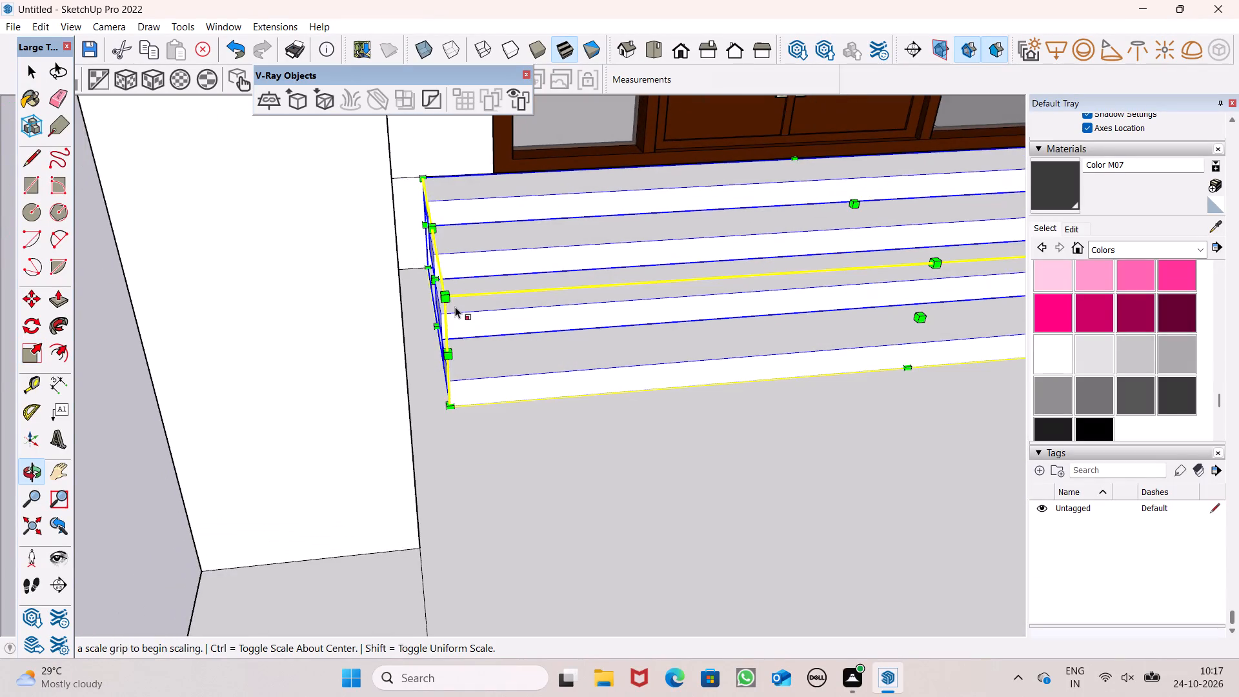
scroll(453, 301, up, 6)
drag(418, 264, 369, 274)
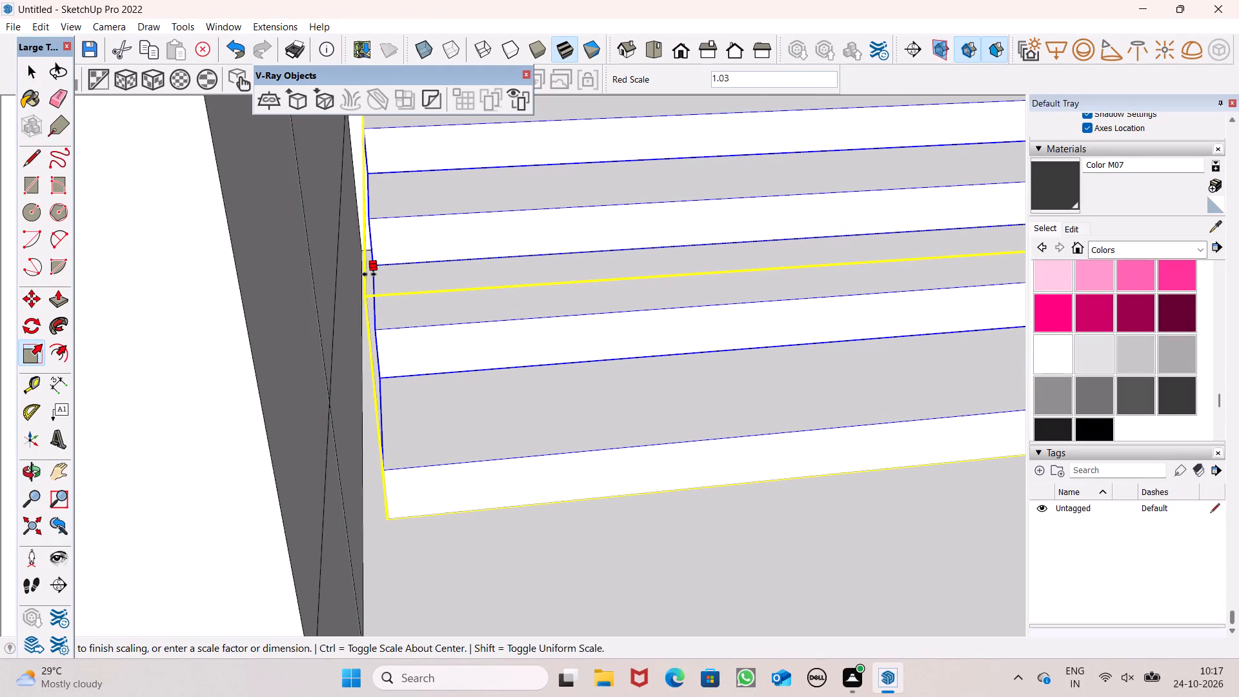
drag(369, 274, 358, 279)
Scale the stair group along the red axis by about 1.05, extending its right end towards the opposite porch column.
scroll(354, 276, down, 19)
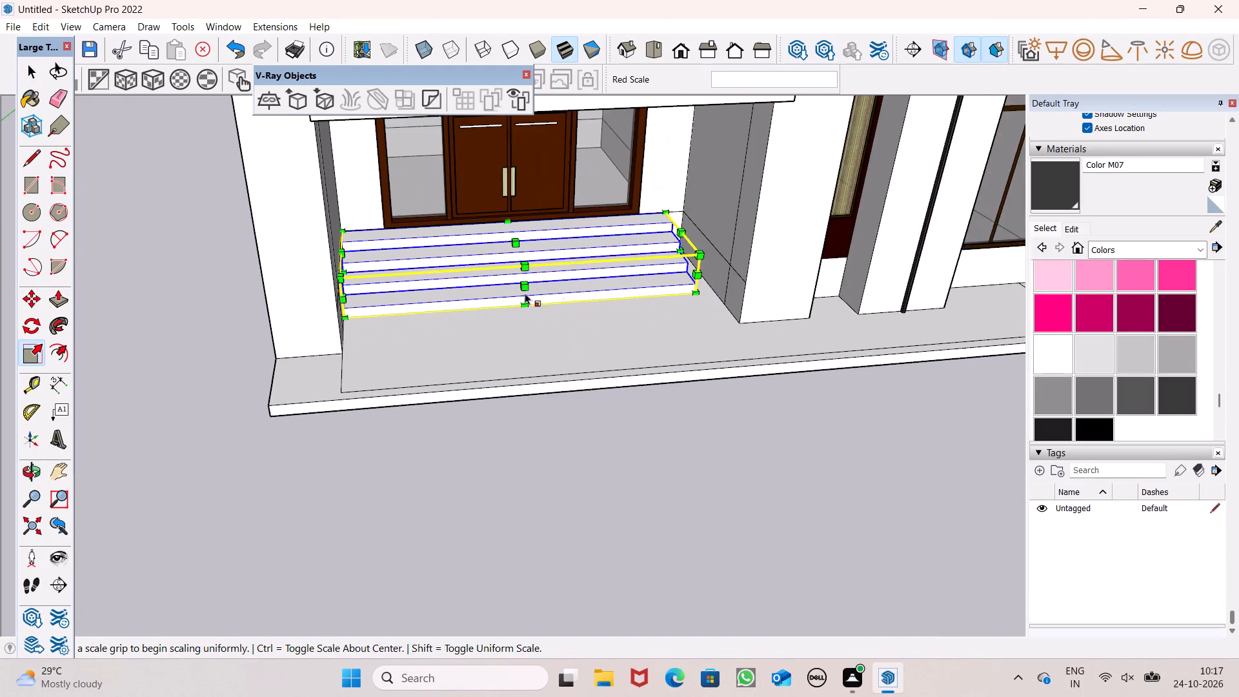
middle_drag(564, 299, 498, 300)
scroll(636, 328, up, 8)
scroll(770, 280, up, 1)
middle_drag(770, 280, 703, 307)
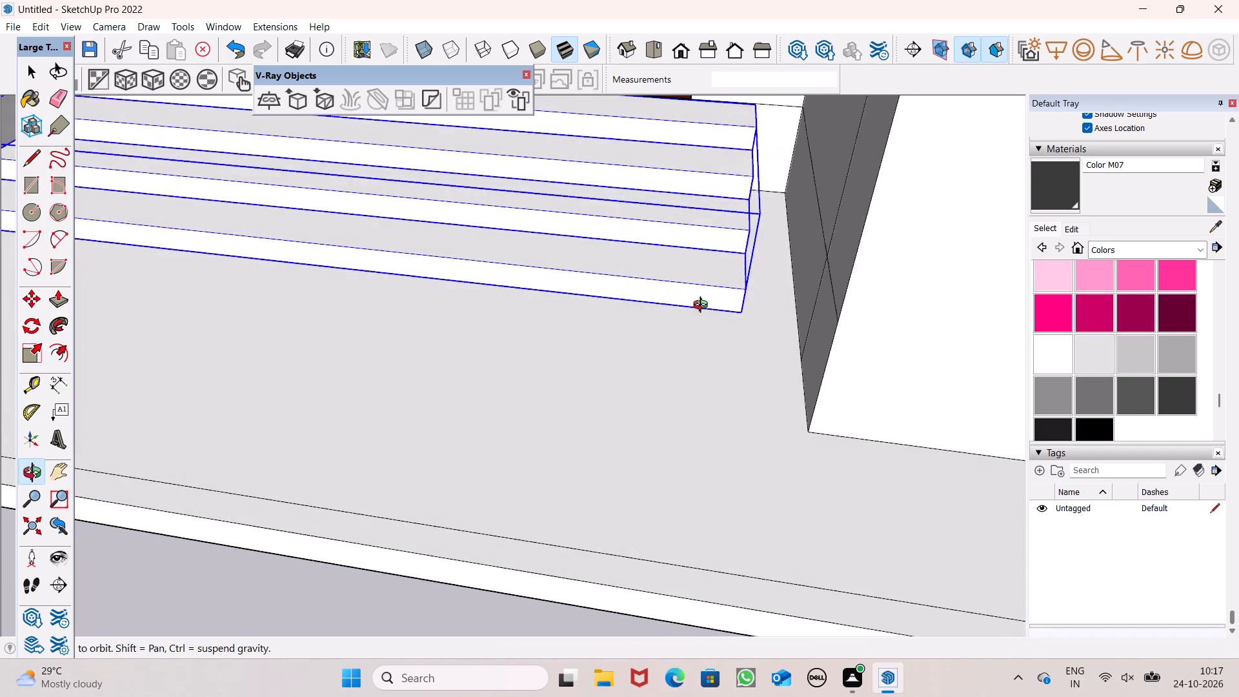
middle_drag(703, 307, 691, 296)
scroll(741, 250, up, 1)
scroll(811, 234, up, 6)
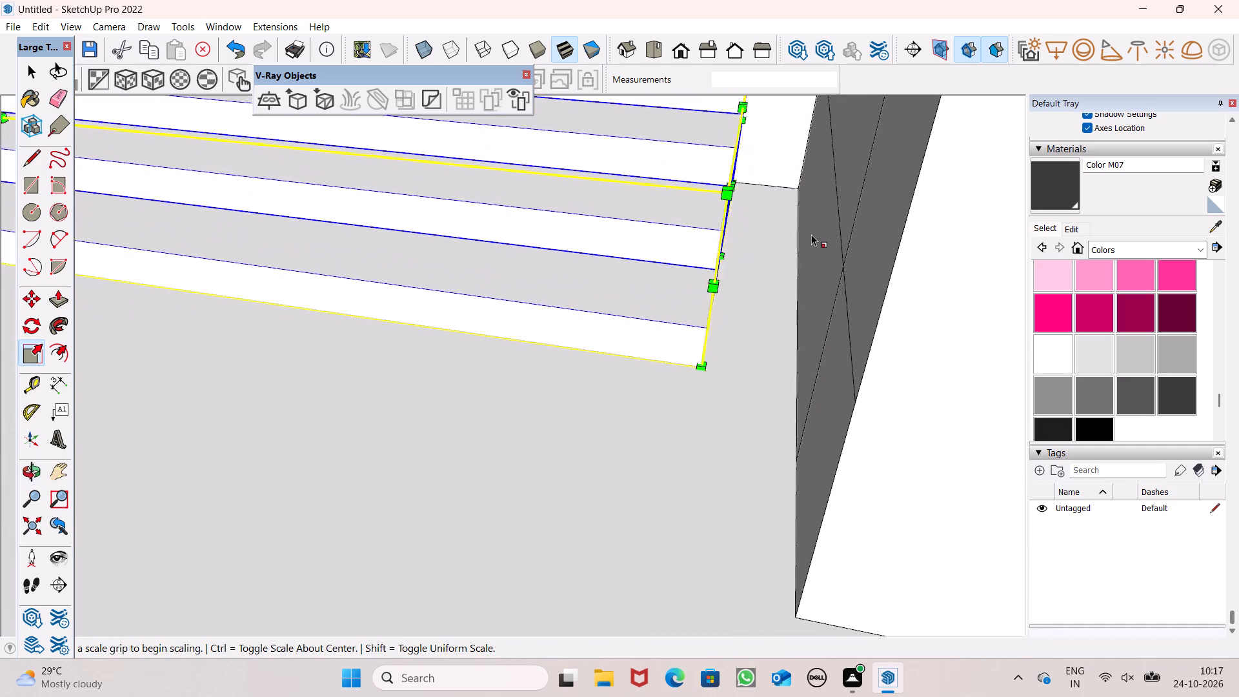
scroll(811, 234, up, 5)
drag(663, 143, 778, 161)
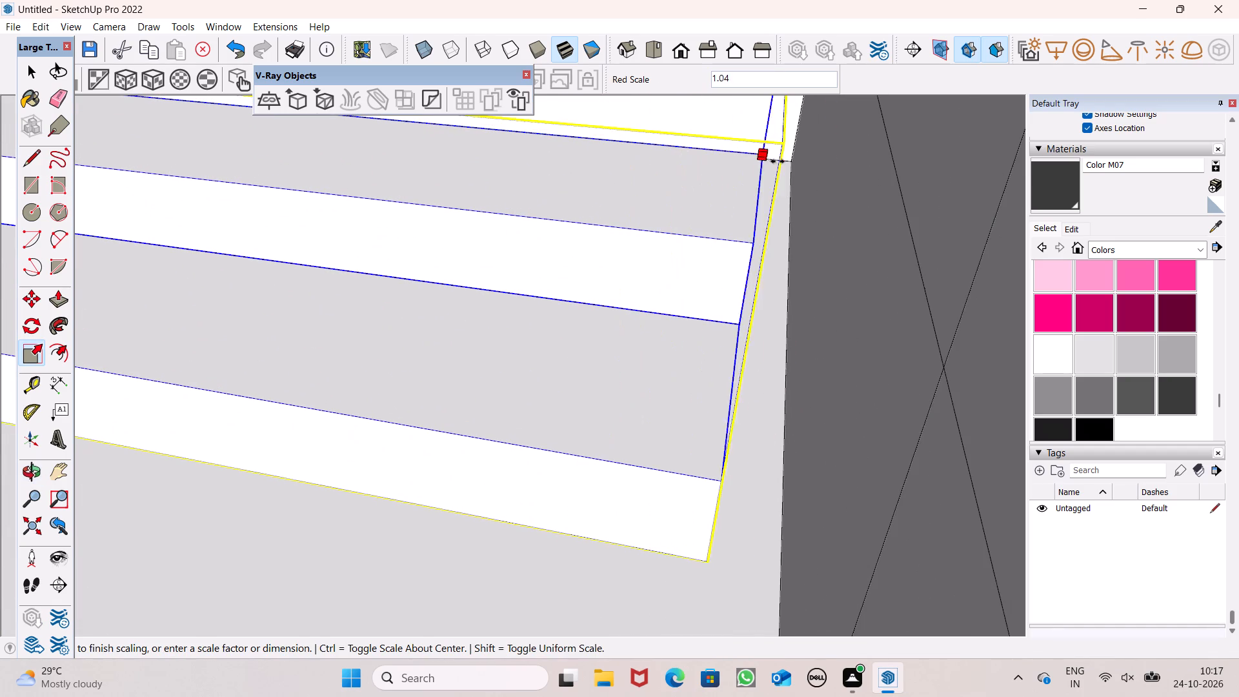
drag(778, 161, 789, 166)
Scale the stair along the red axis by a further 1.01 so its right end meets the porch column's face.
drag(797, 161, 808, 164)
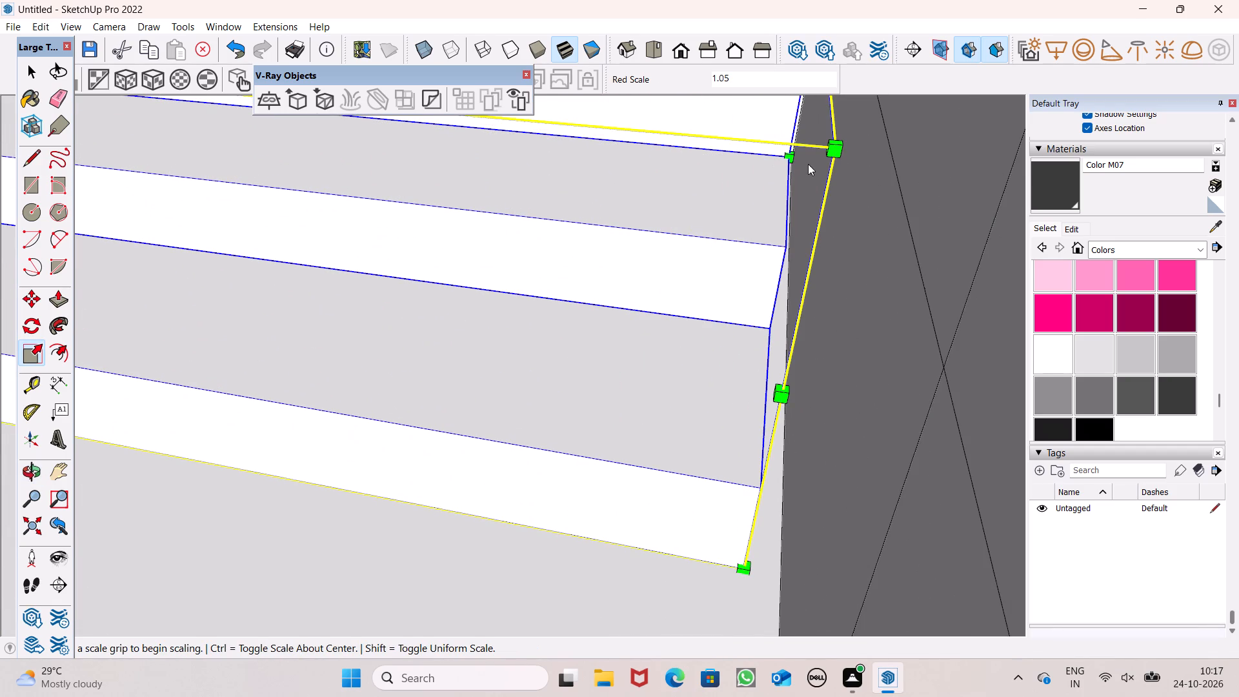
drag(808, 164, 821, 168)
scroll(714, 248, down, 14)
scroll(763, 204, up, 7)
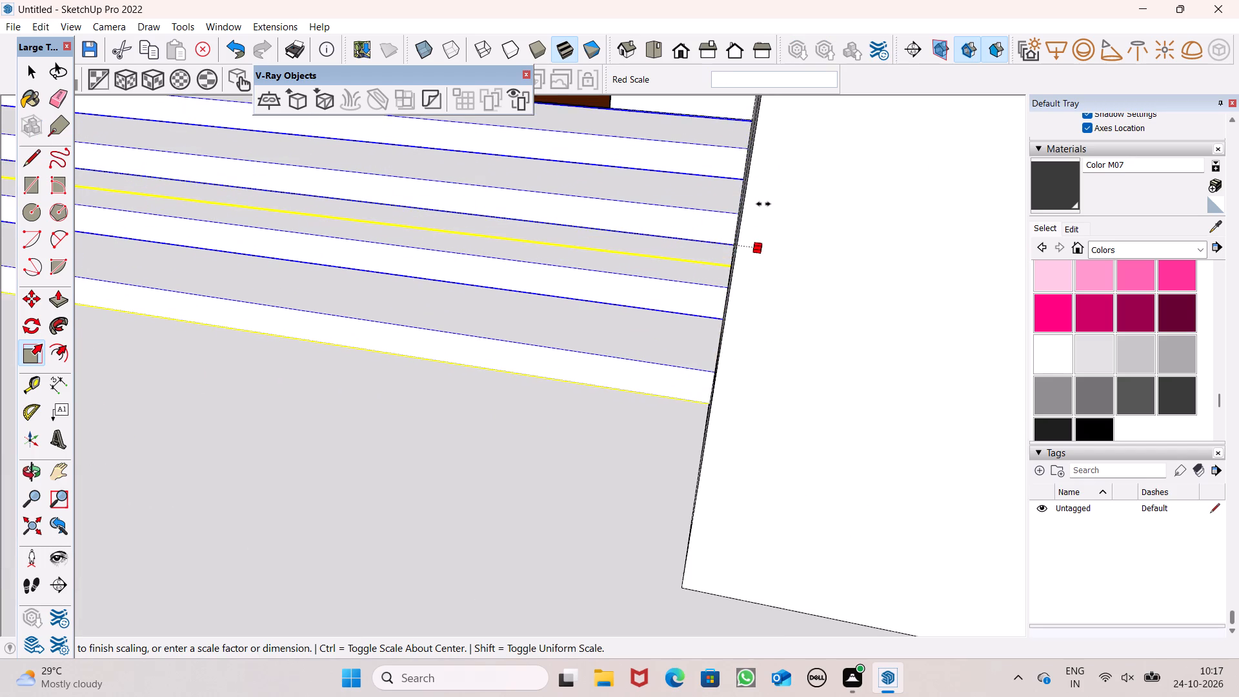
scroll(740, 233, up, 6)
click(741, 232)
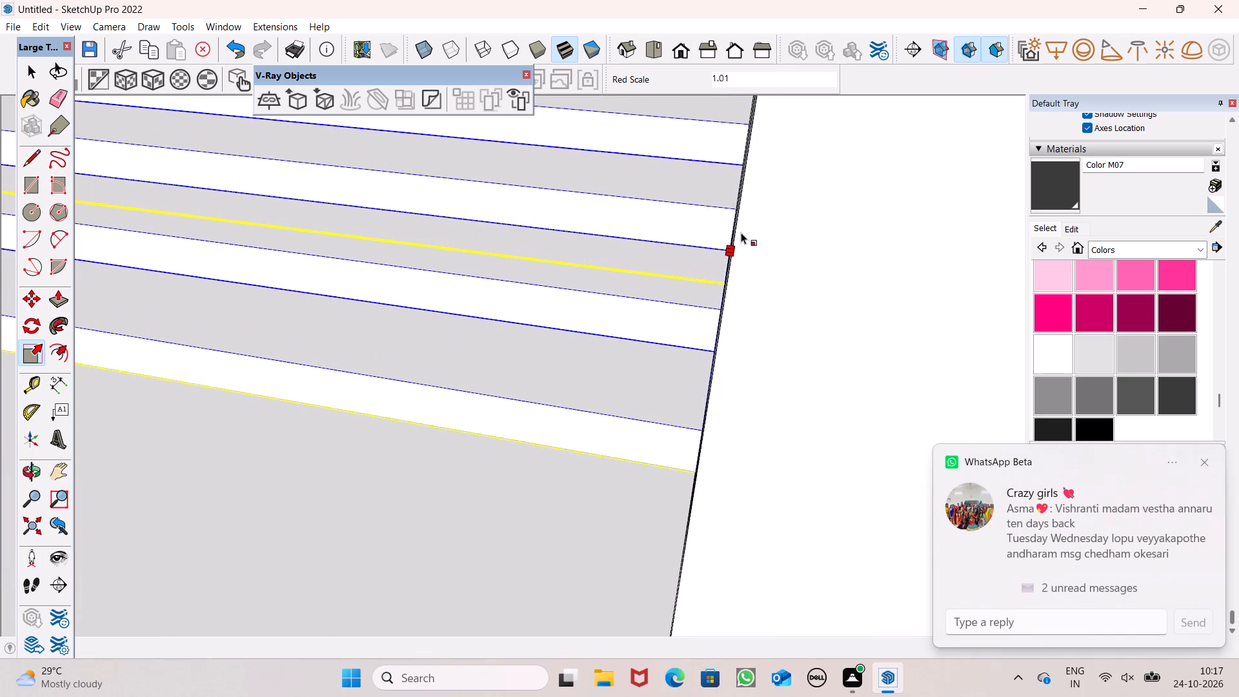
key(space)
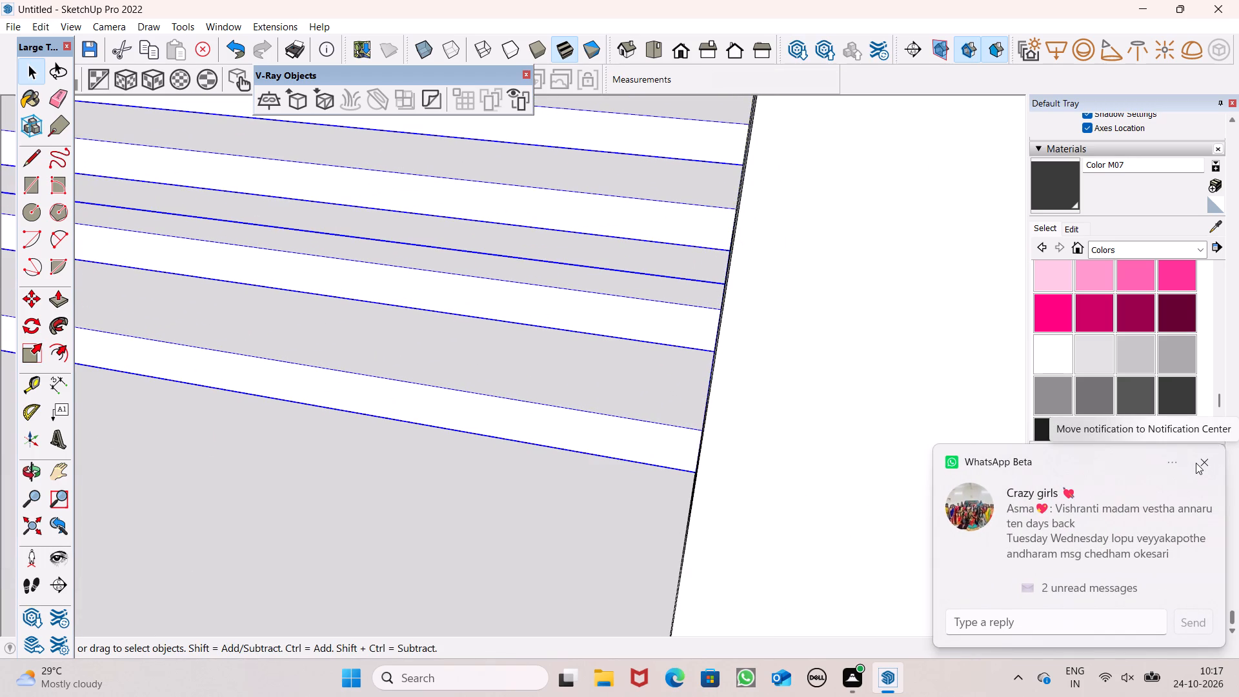
Dismiss the incoming chat notification.
click(1204, 463)
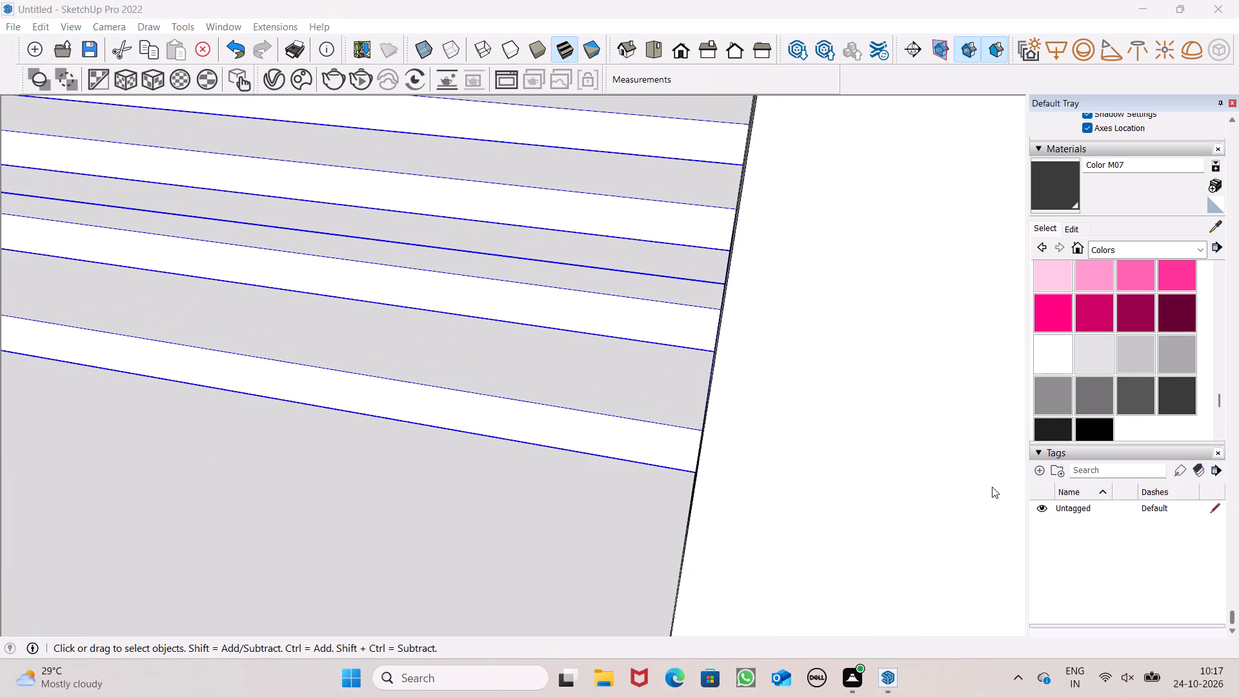
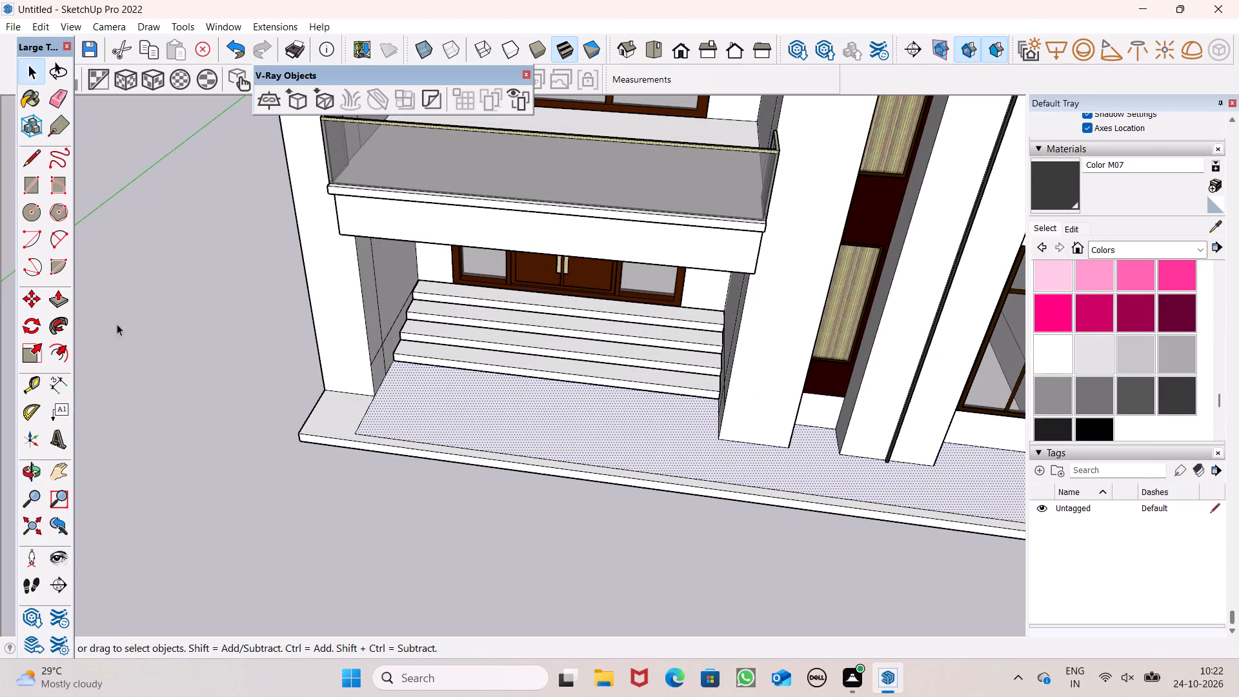
Scale the stair group along the green axis by about 1.64, extending its front edge outward over the base slab.
click(25, 354)
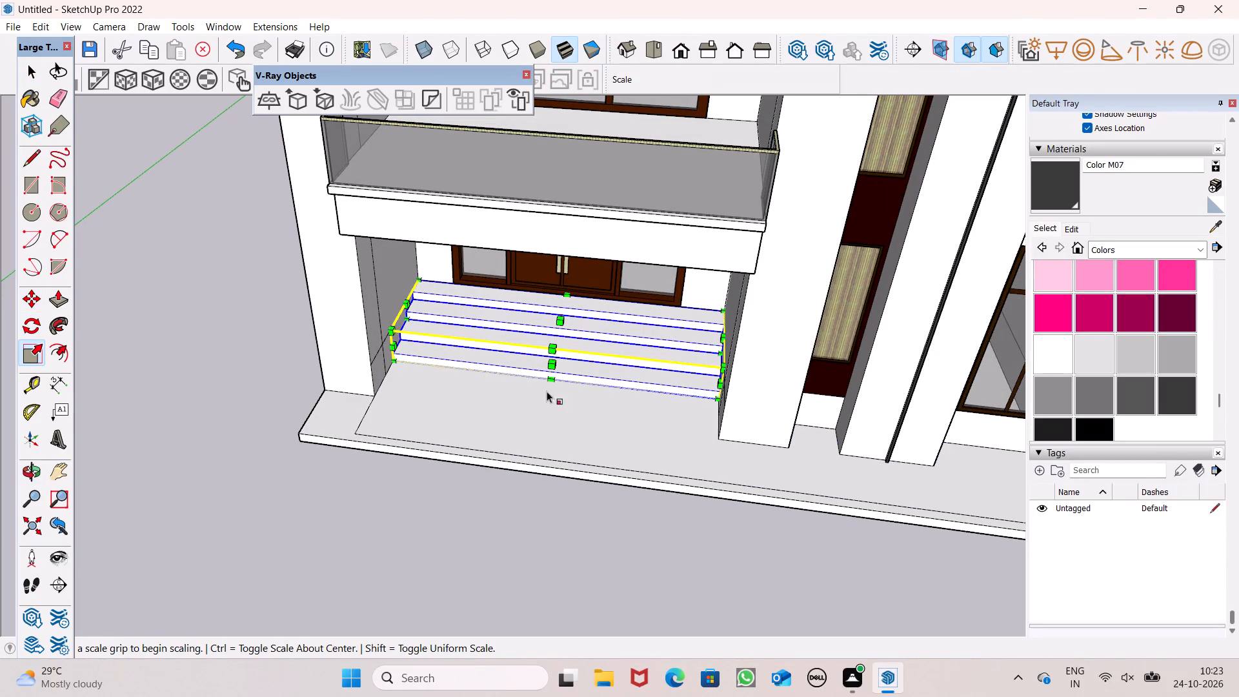
drag(550, 364, 542, 397)
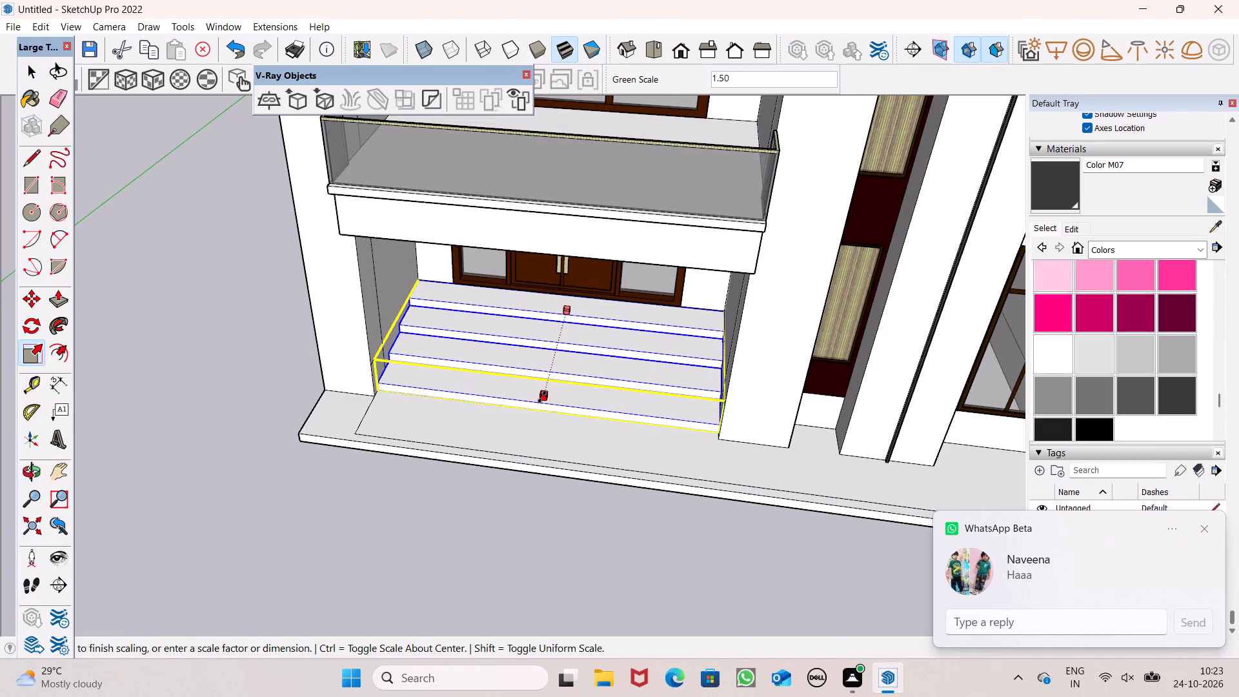
drag(542, 397, 542, 405)
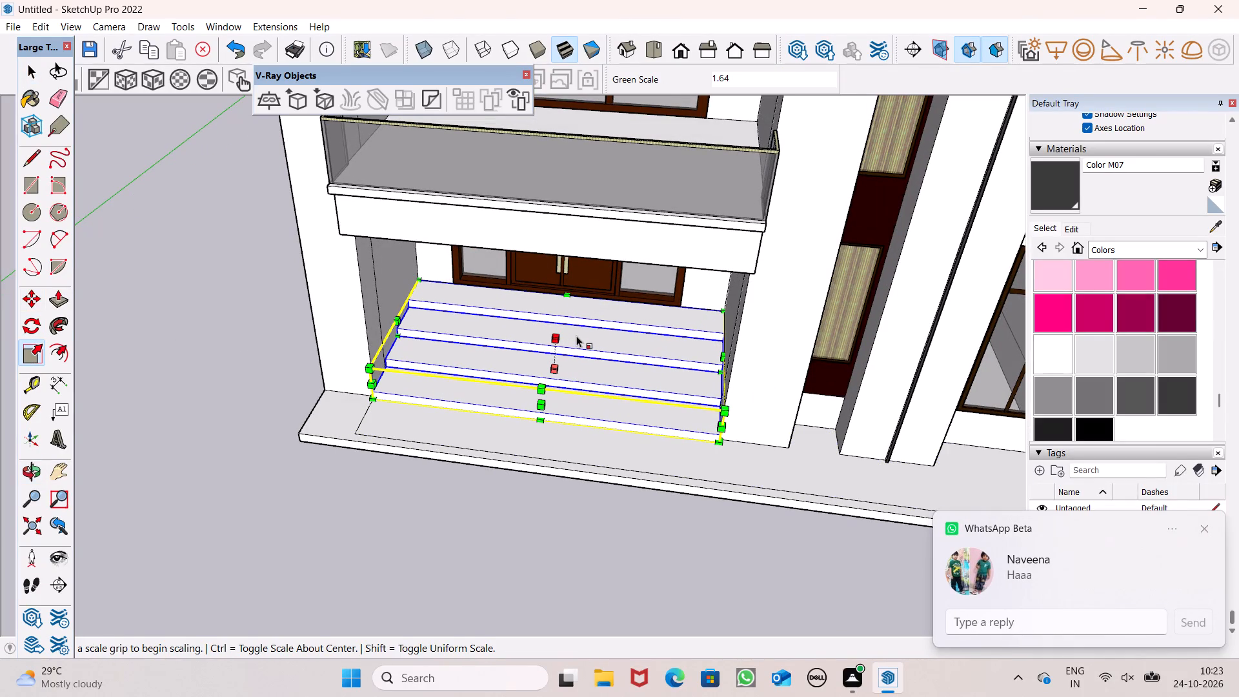
Dismiss the incoming chat notification.
click(1205, 529)
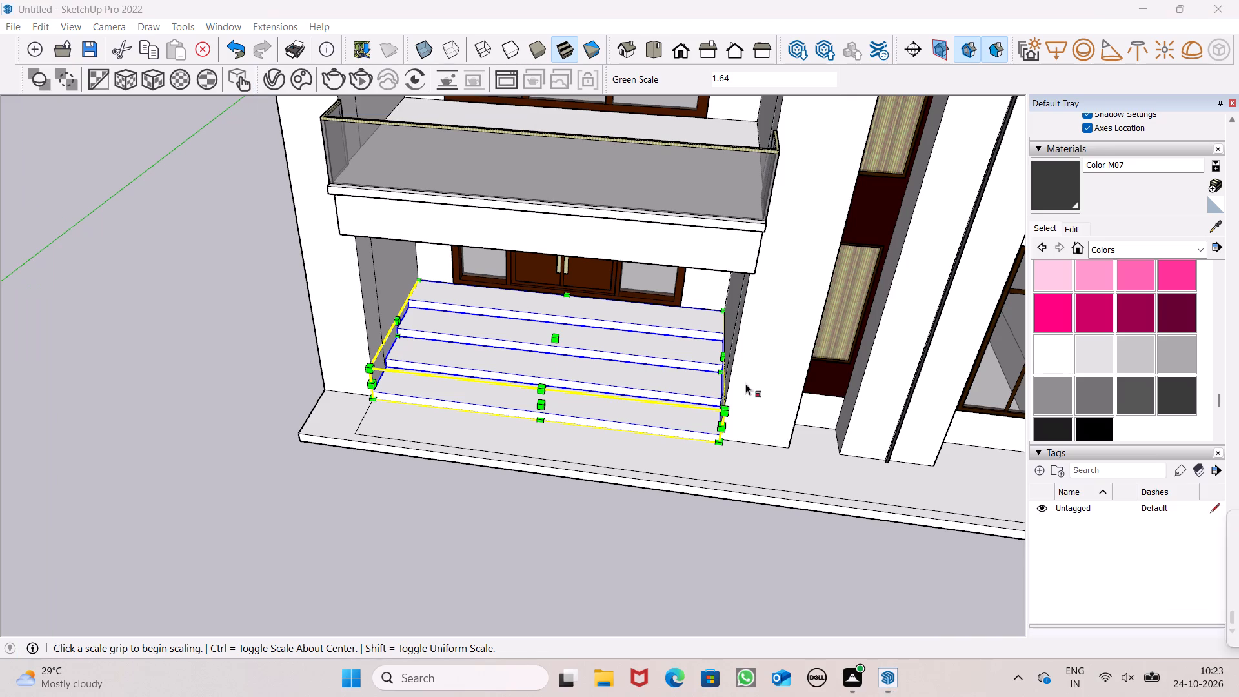
Scale the stair group along the green axis by a further 1.24, bringing its front close to the slab's inset line.
scroll(595, 354, down, 3)
middle_drag(663, 435, 660, 484)
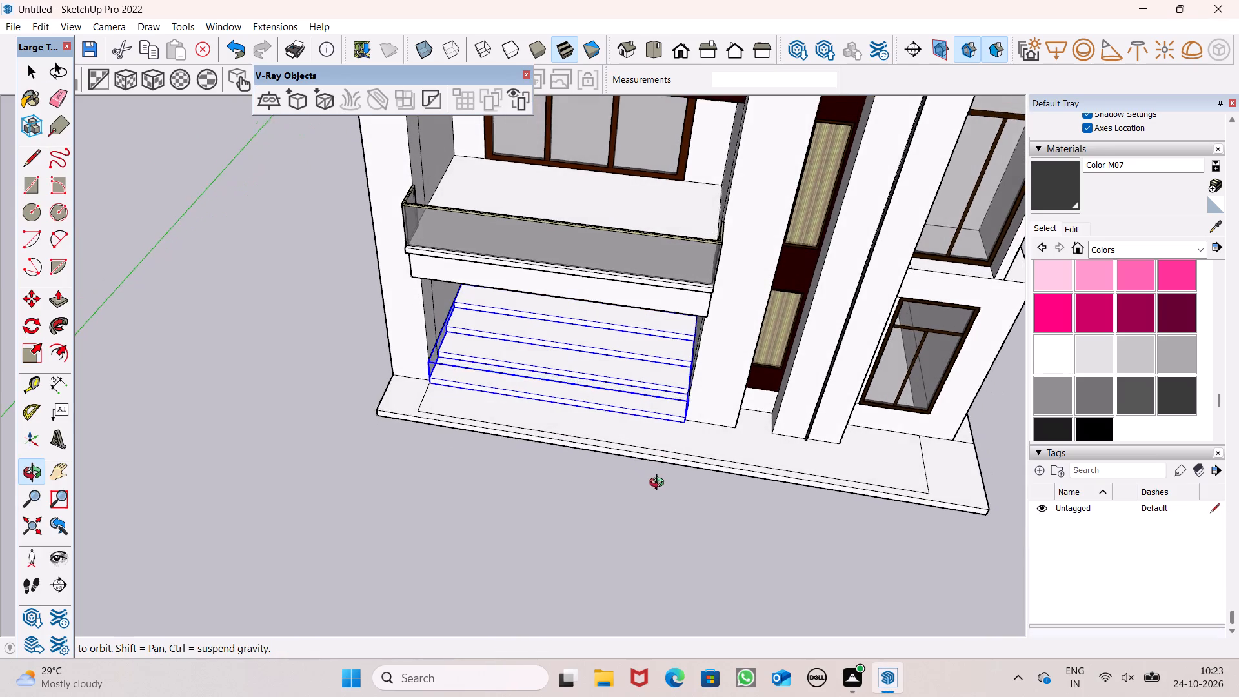
middle_drag(660, 484, 661, 486)
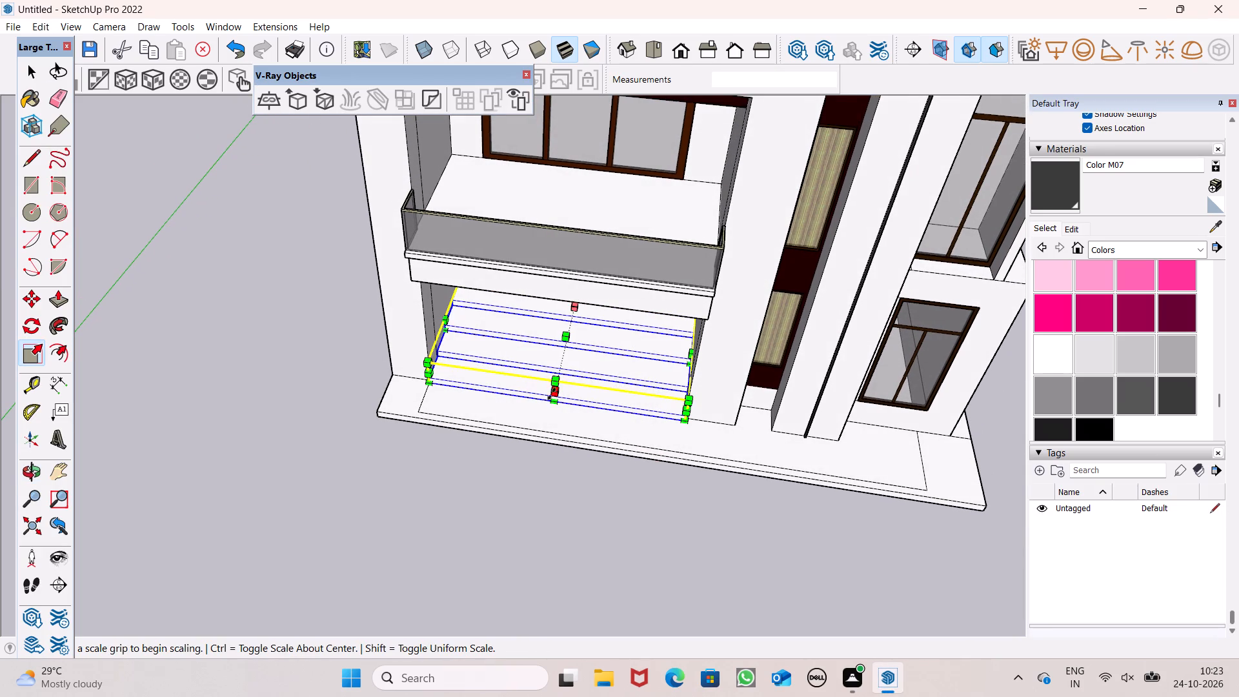
drag(552, 397, 550, 409)
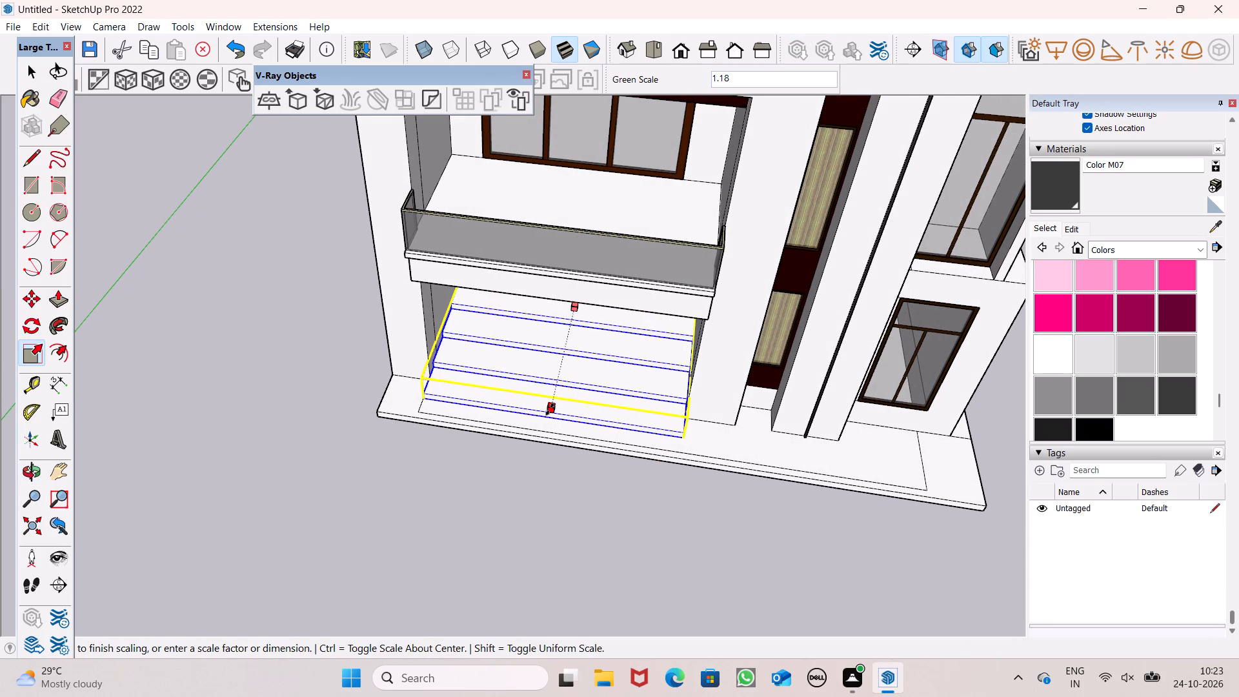
drag(550, 409, 547, 414)
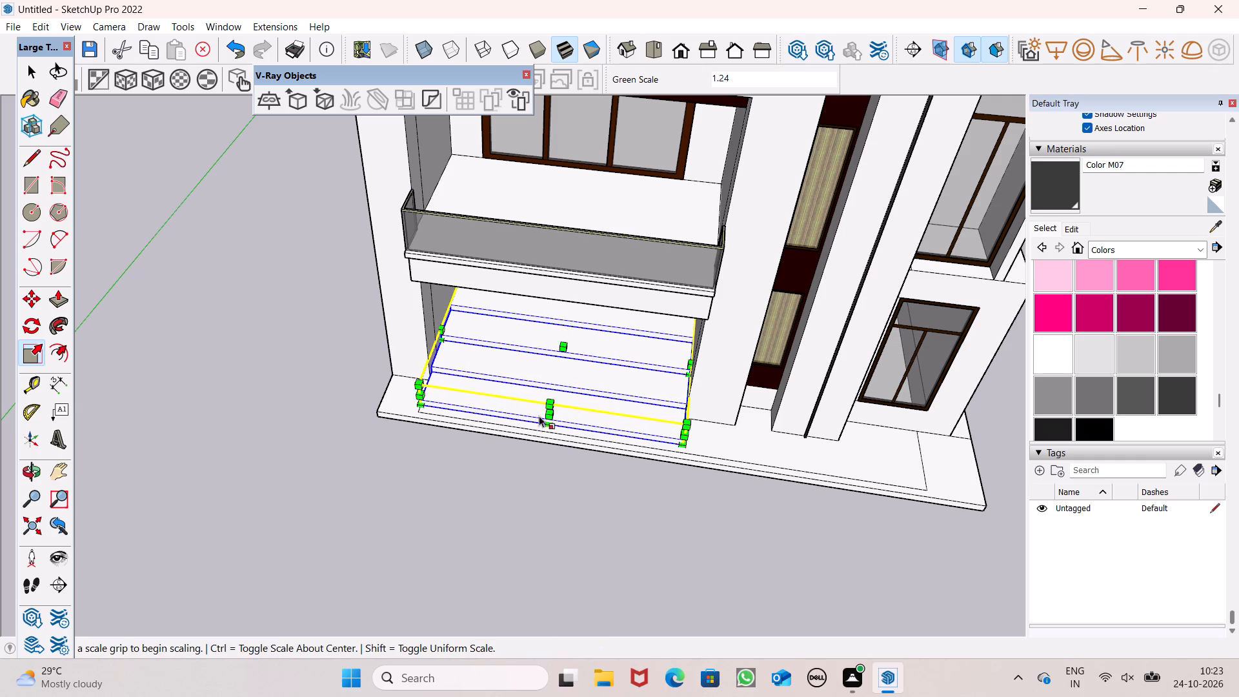
key(space)
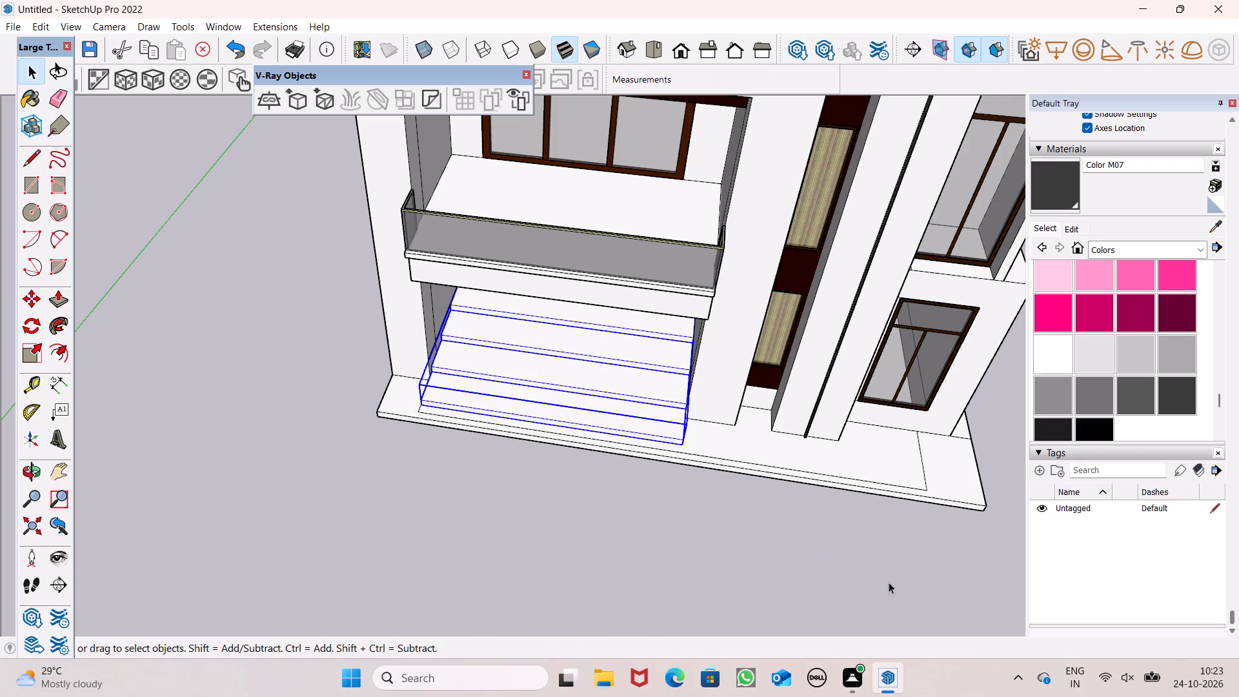
Examine how the deepened stair fits between the porch columns and below the entrance door.
drag(740, 563, 735, 569)
middle_drag(725, 554, 709, 371)
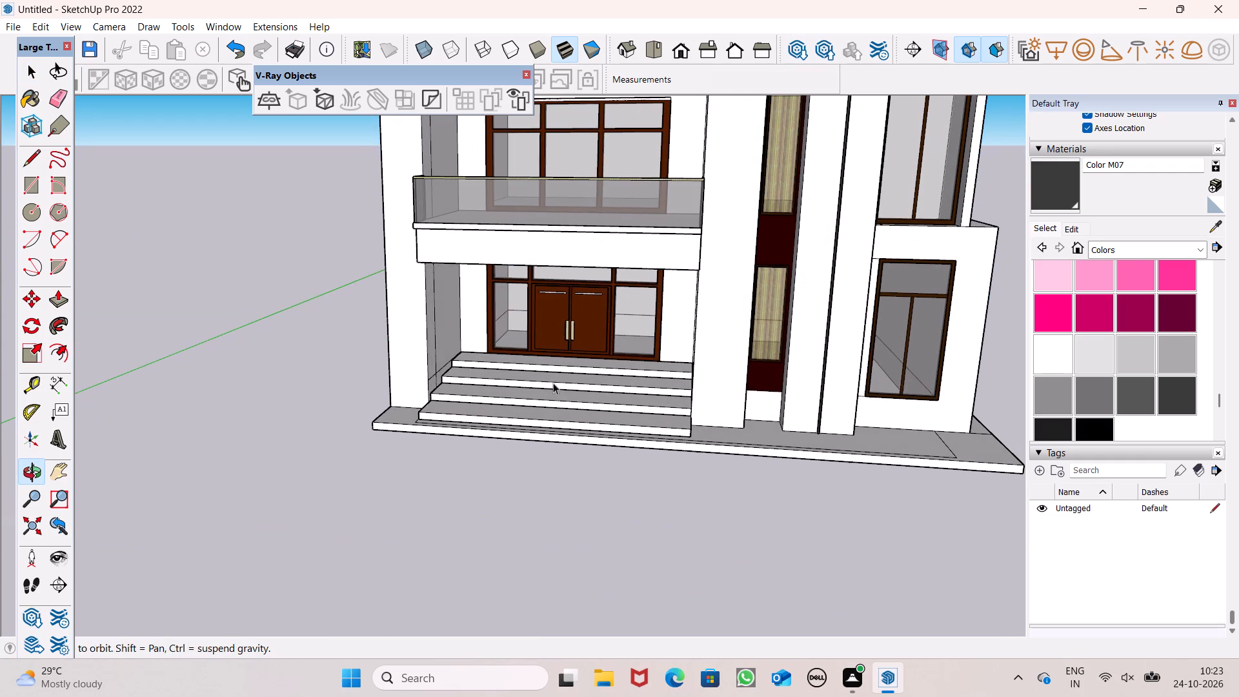
click(518, 396)
scroll(551, 390, up, 9)
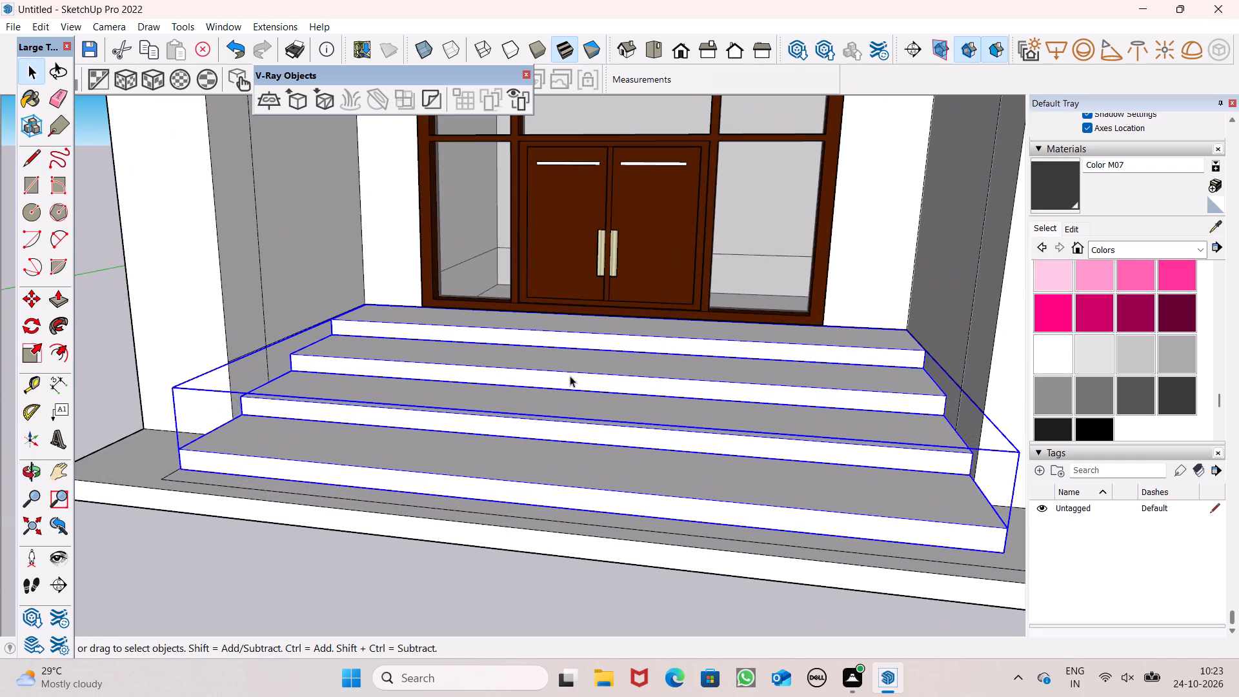
scroll(652, 361, down, 6)
middle_drag(649, 382, 627, 460)
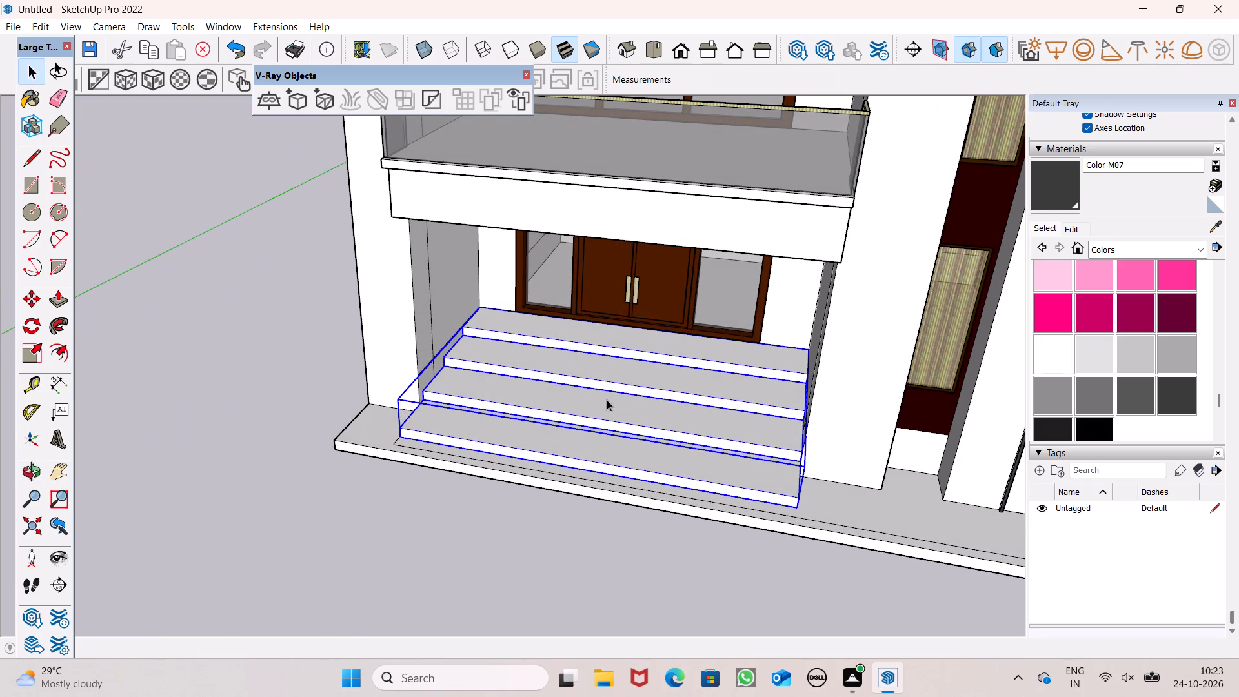
scroll(607, 398, down, 2)
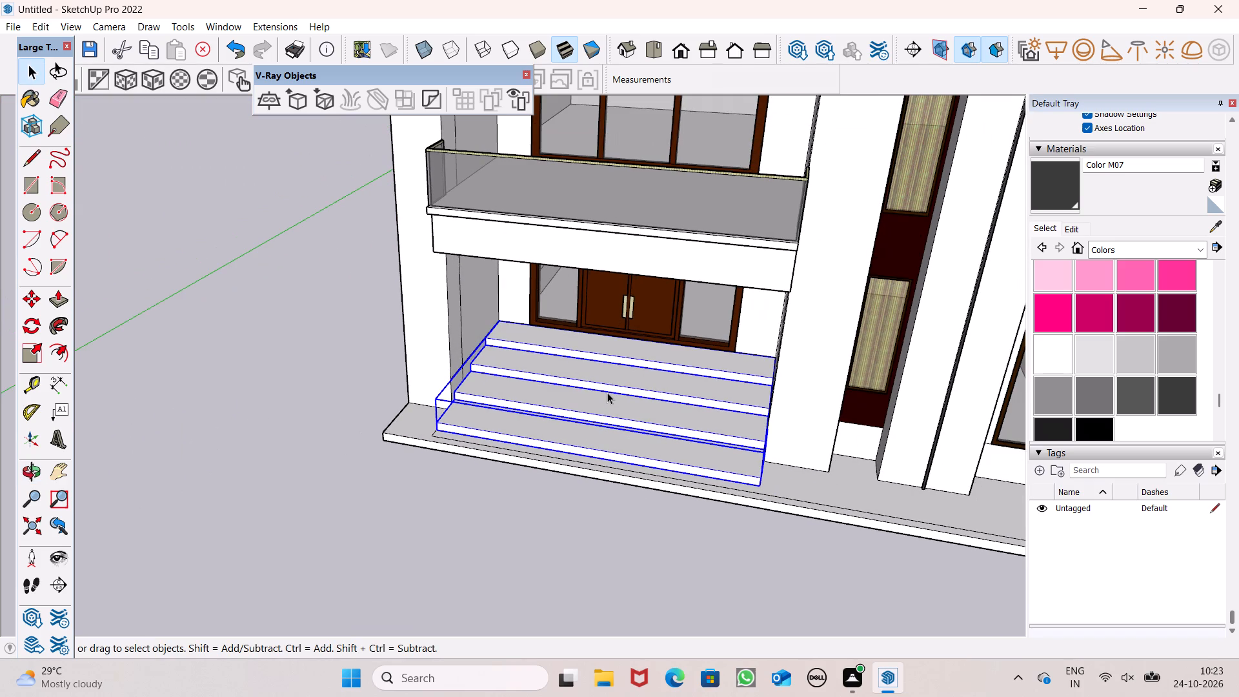
Move the stair group out of the porch onto the open ground in front of the house.
click(607, 392)
scroll(596, 376, down, 5)
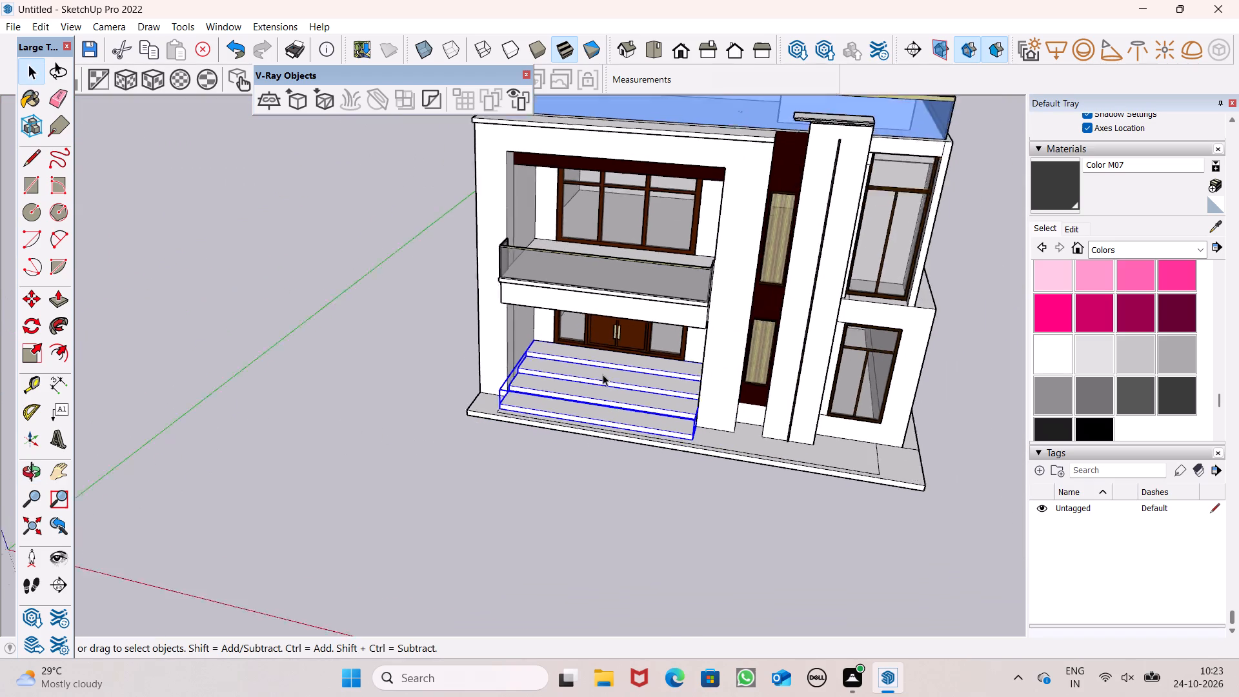
scroll(603, 374, down, 2)
middle_drag(606, 387, 623, 369)
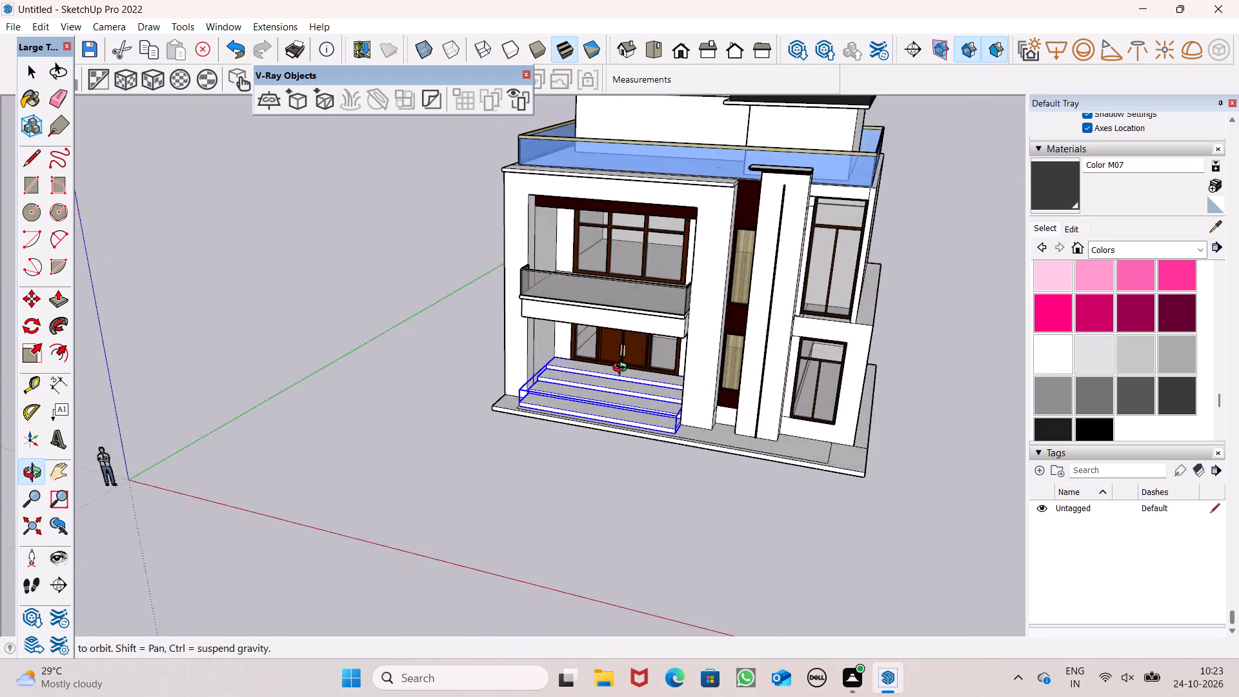
middle_drag(623, 369, 632, 370)
scroll(572, 414, up, 3)
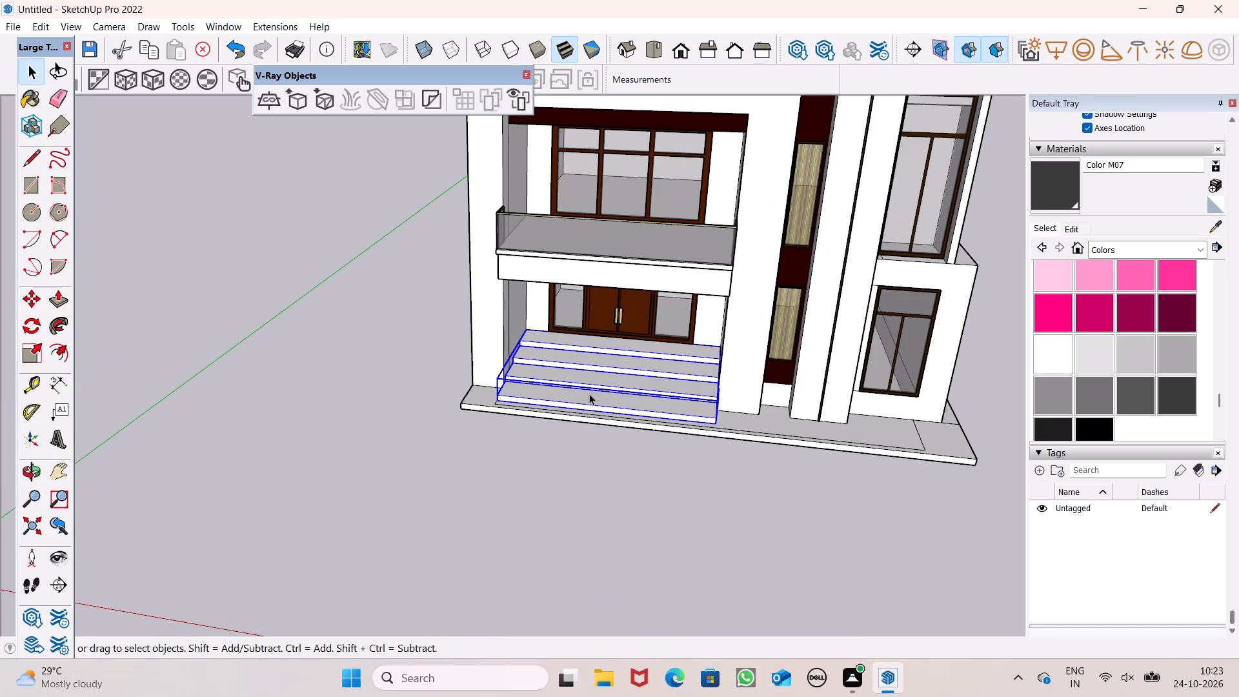
middle_drag(589, 394, 640, 419)
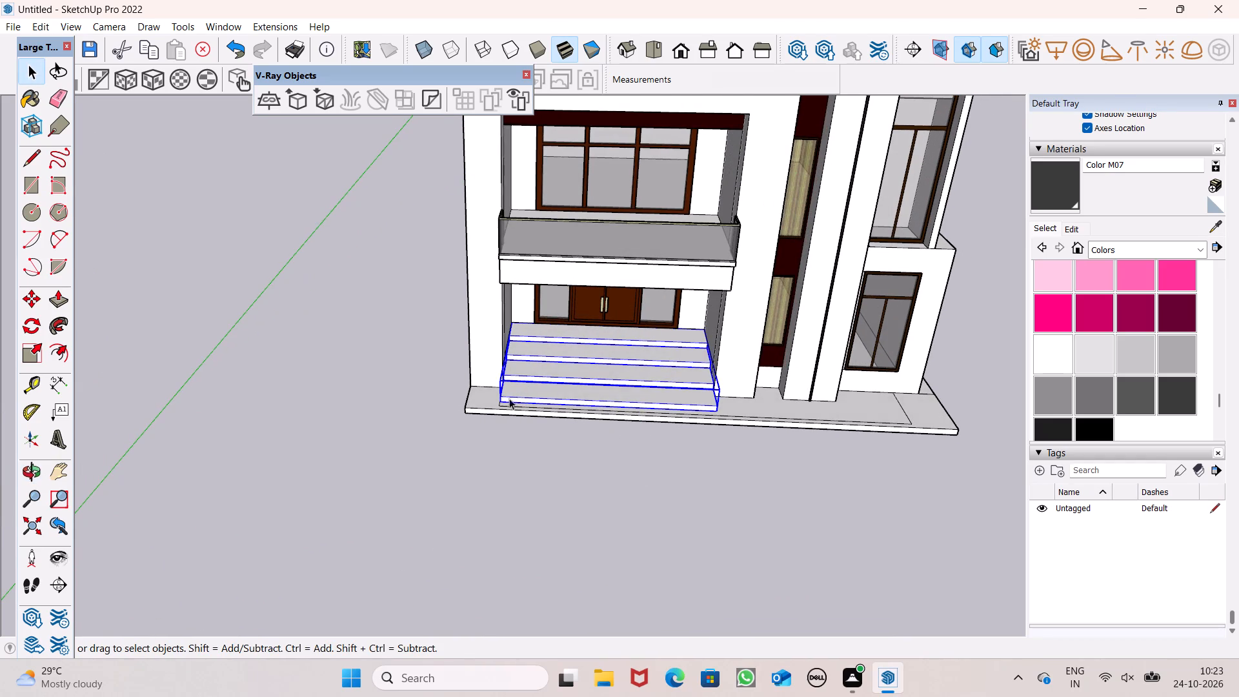
scroll(499, 396, down, 2)
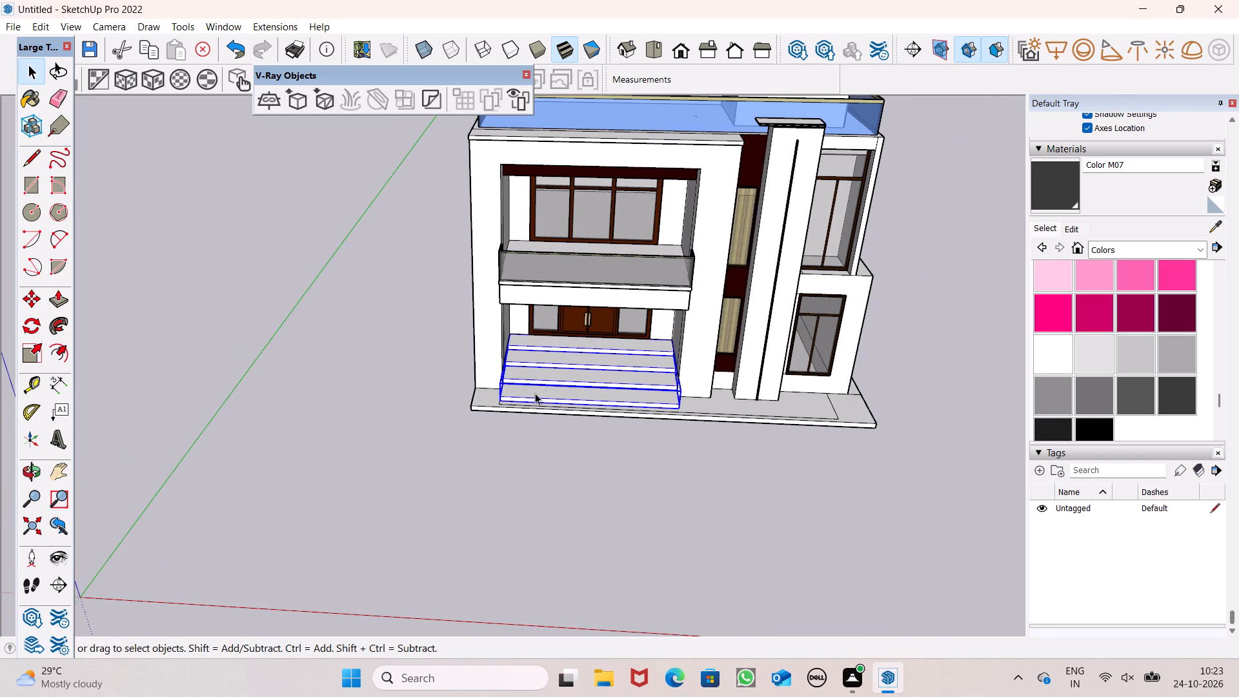
middle_drag(685, 409, 625, 392)
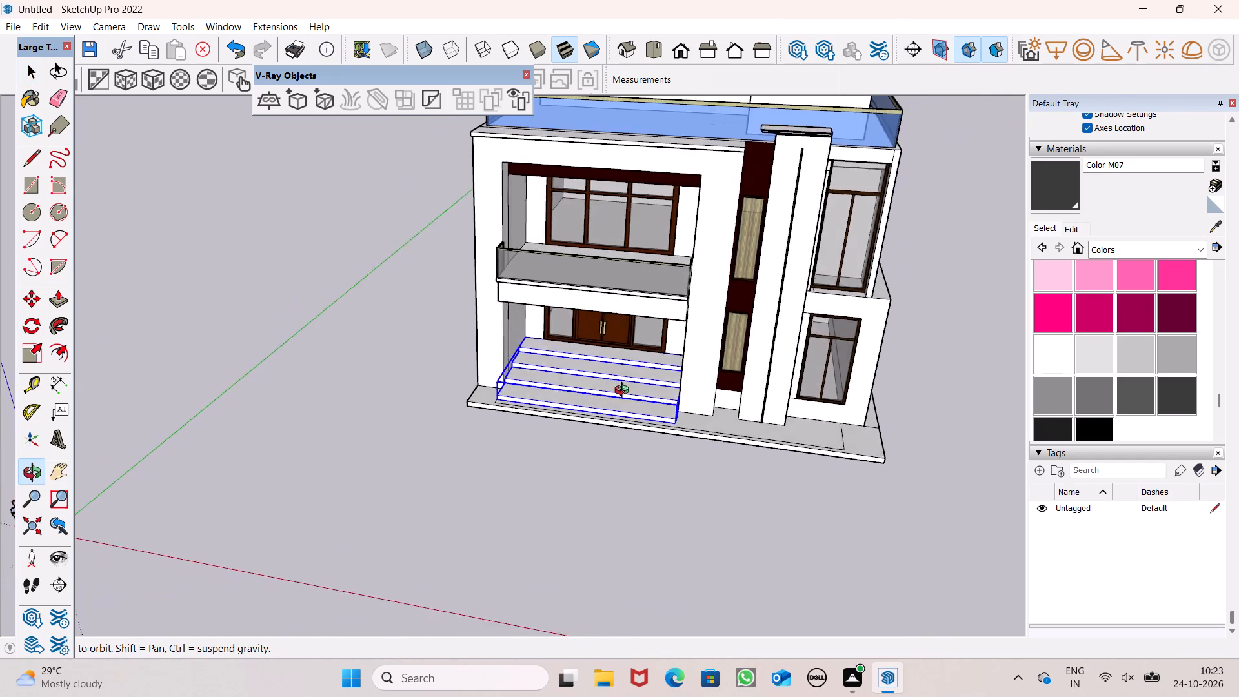
middle_drag(625, 392, 610, 426)
scroll(610, 426, up, 1)
scroll(433, 390, down, 7)
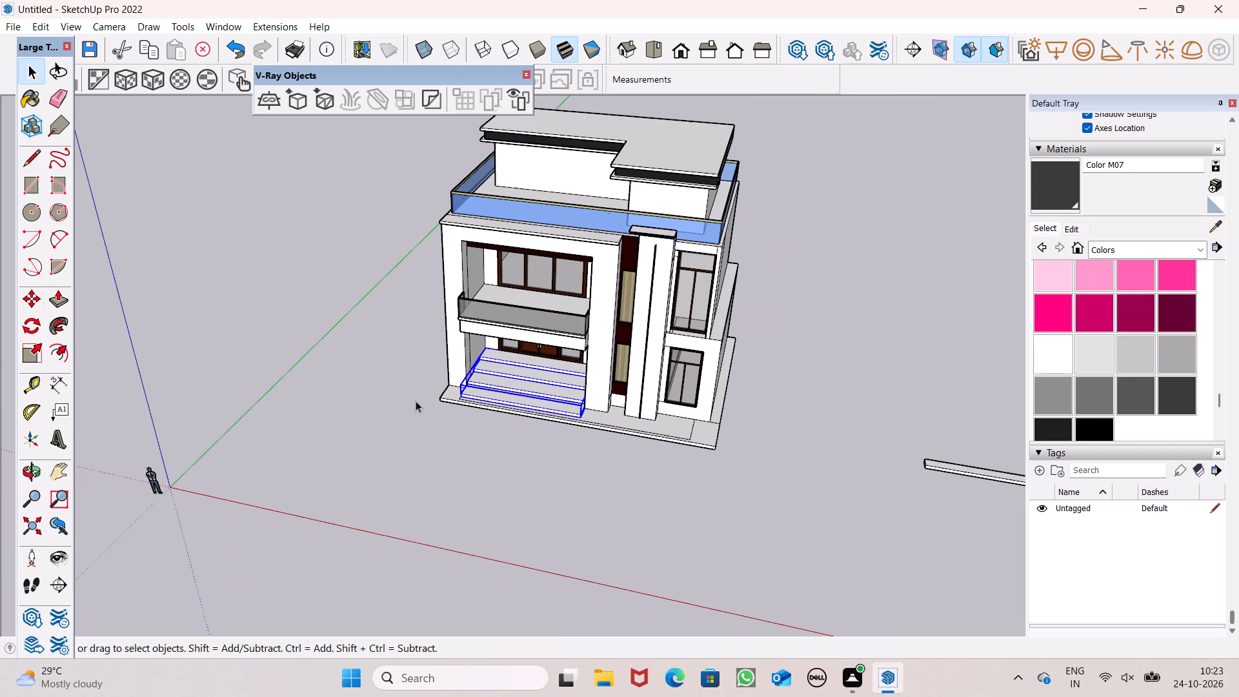
key(m)
key(Return)
scroll(430, 403, down, 1)
scroll(528, 423, up, 5)
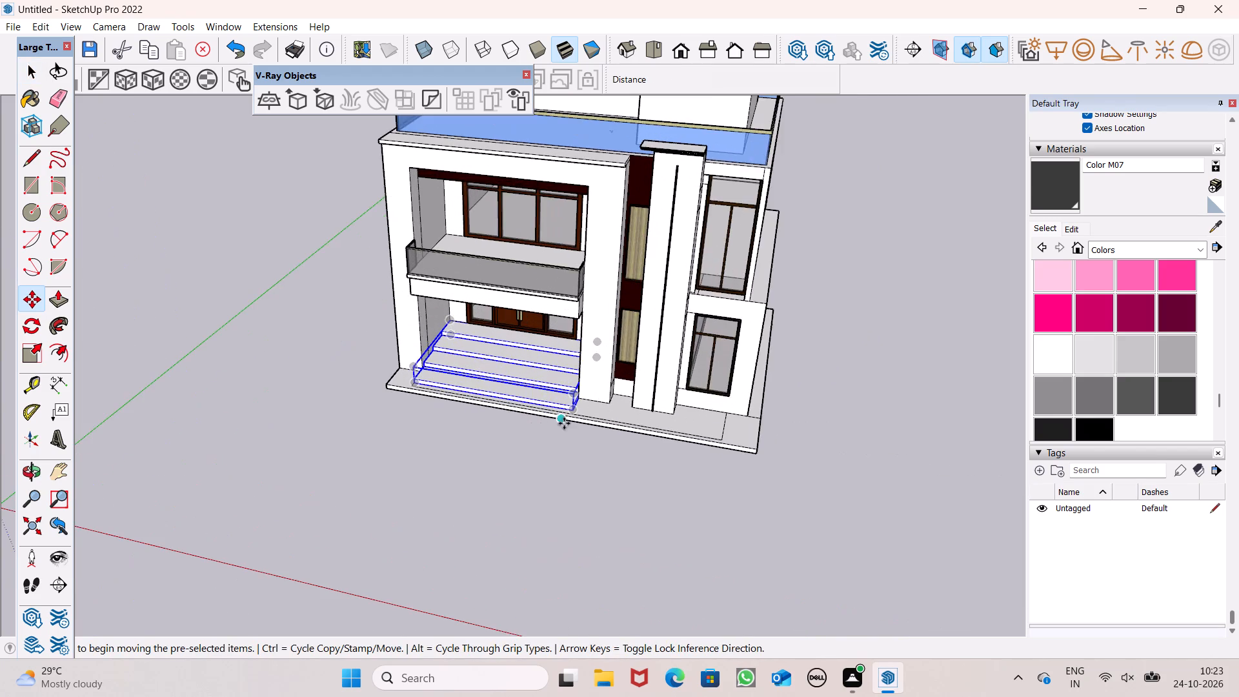
scroll(439, 390, down, 6)
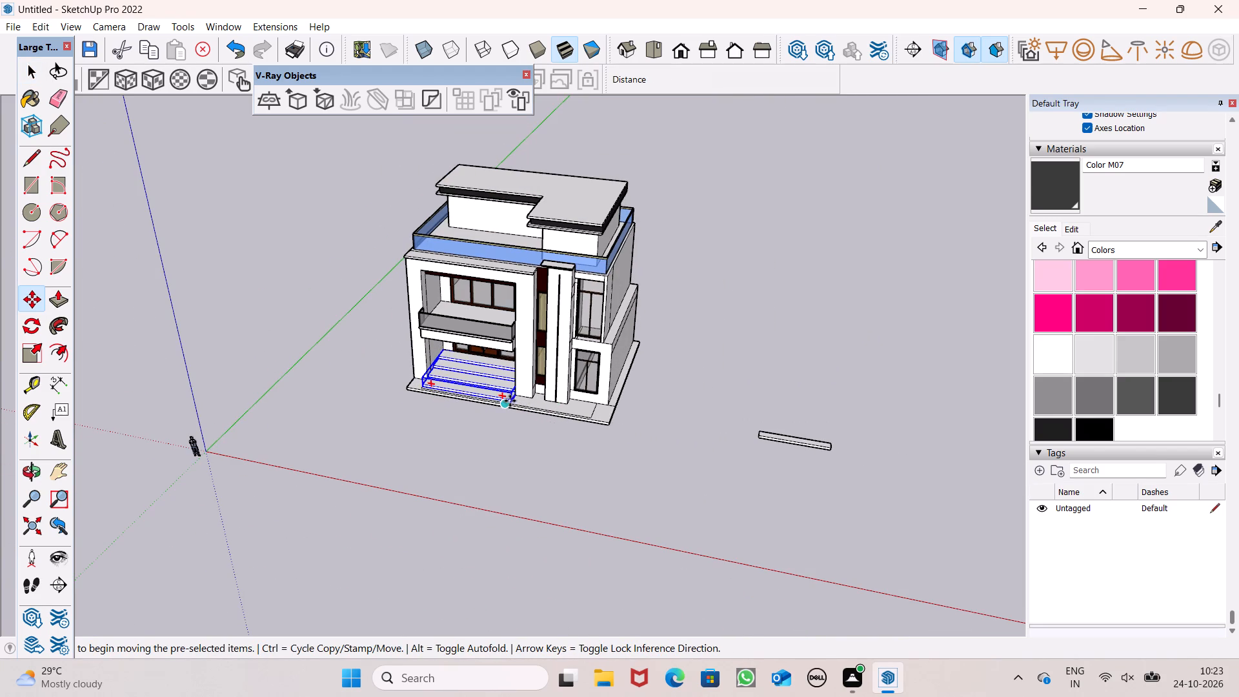
drag(510, 403, 726, 523)
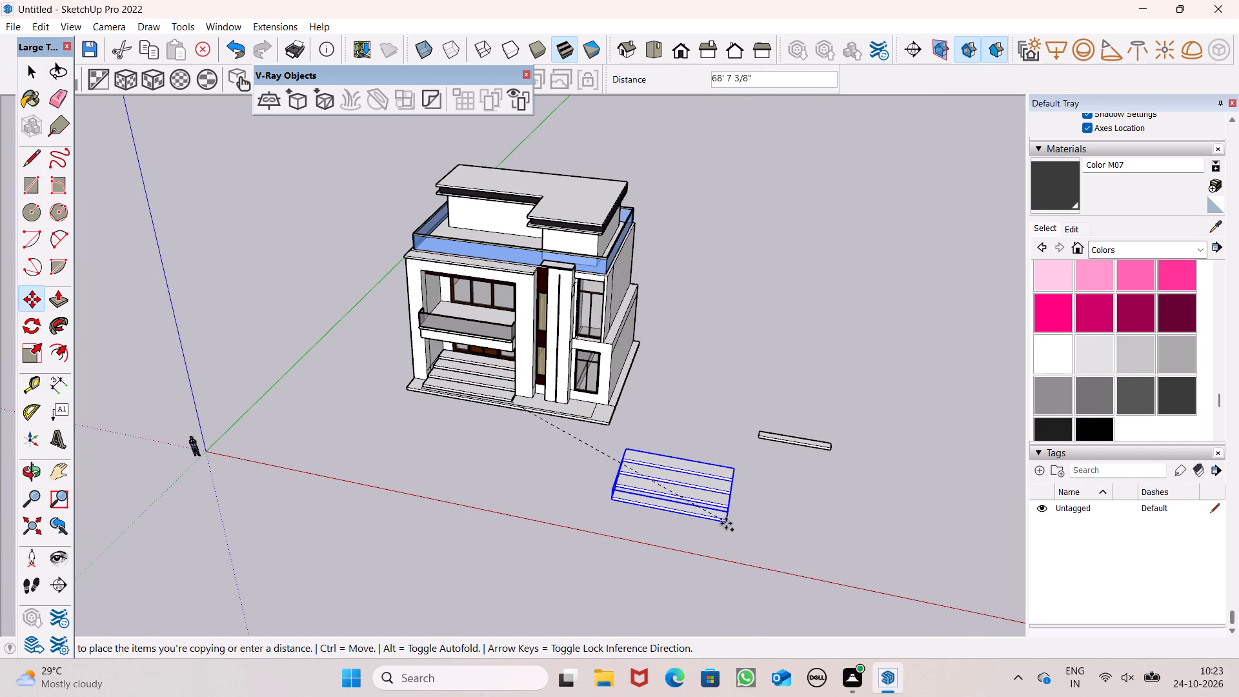
drag(726, 523, 727, 509)
key(space)
click(765, 530)
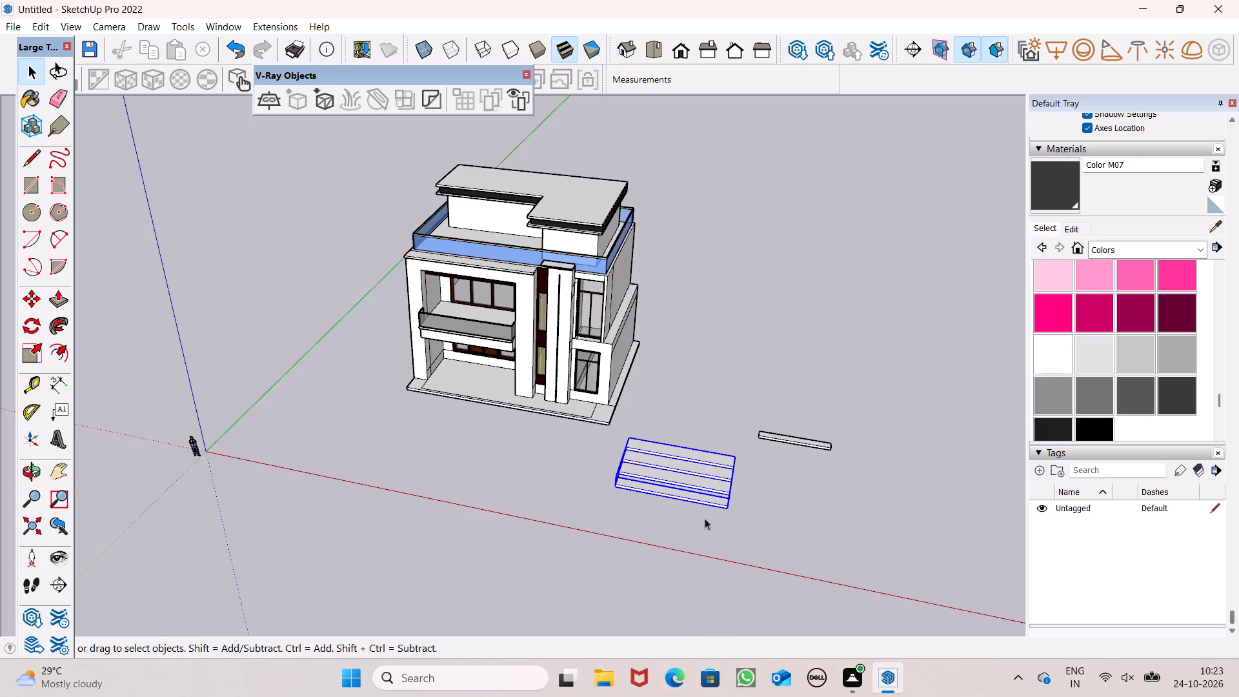
Explode the relocated stair group into its separate steps.
middle_drag(687, 518, 390, 342)
scroll(438, 378, up, 8)
scroll(473, 415, down, 3)
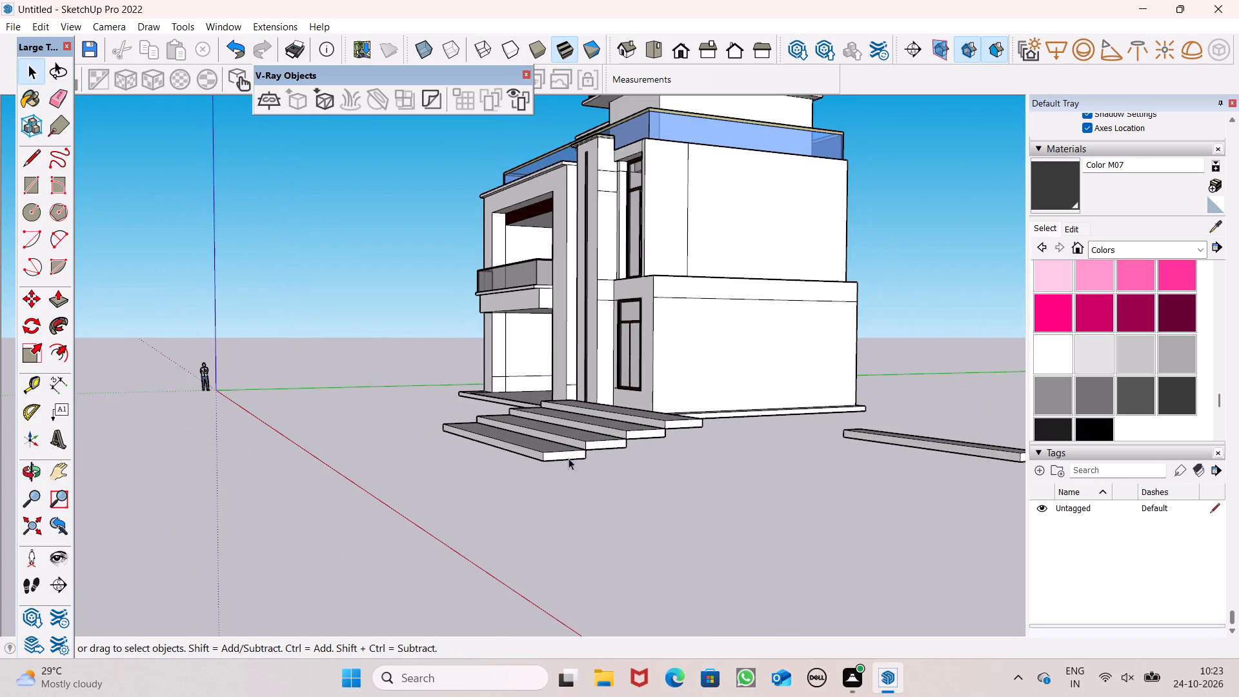
middle_drag(596, 467, 542, 485)
scroll(595, 471, up, 1)
scroll(490, 454, down, 1)
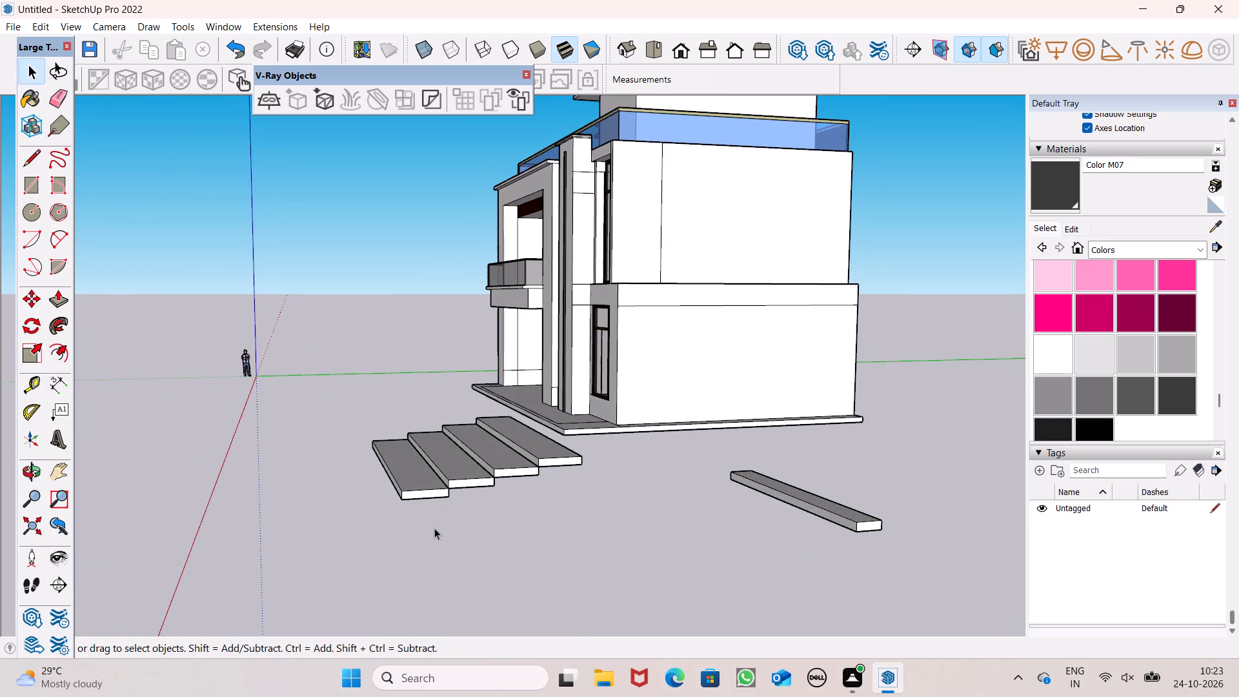
click(445, 487)
right_click(445, 485)
click(547, 259)
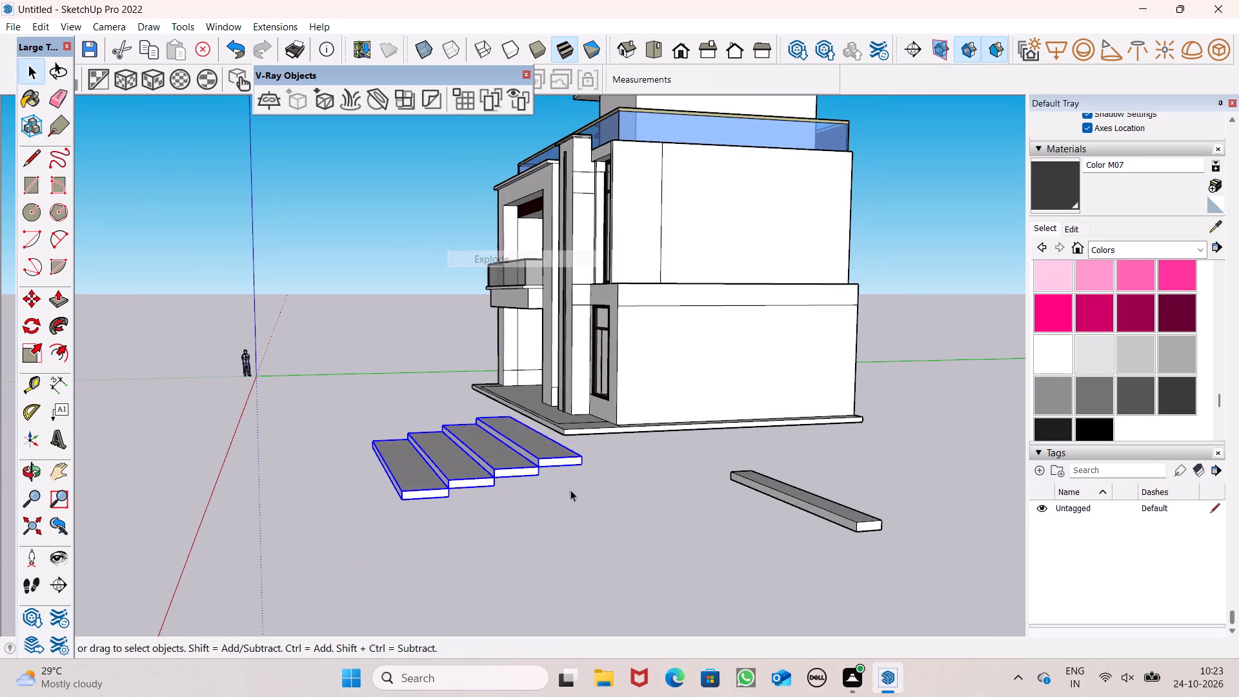
Explode the four individual step groups of the stair together into loose geometry.
drag(583, 556, 564, 532)
ctrl+click(436, 483)
ctrl+click(460, 470)
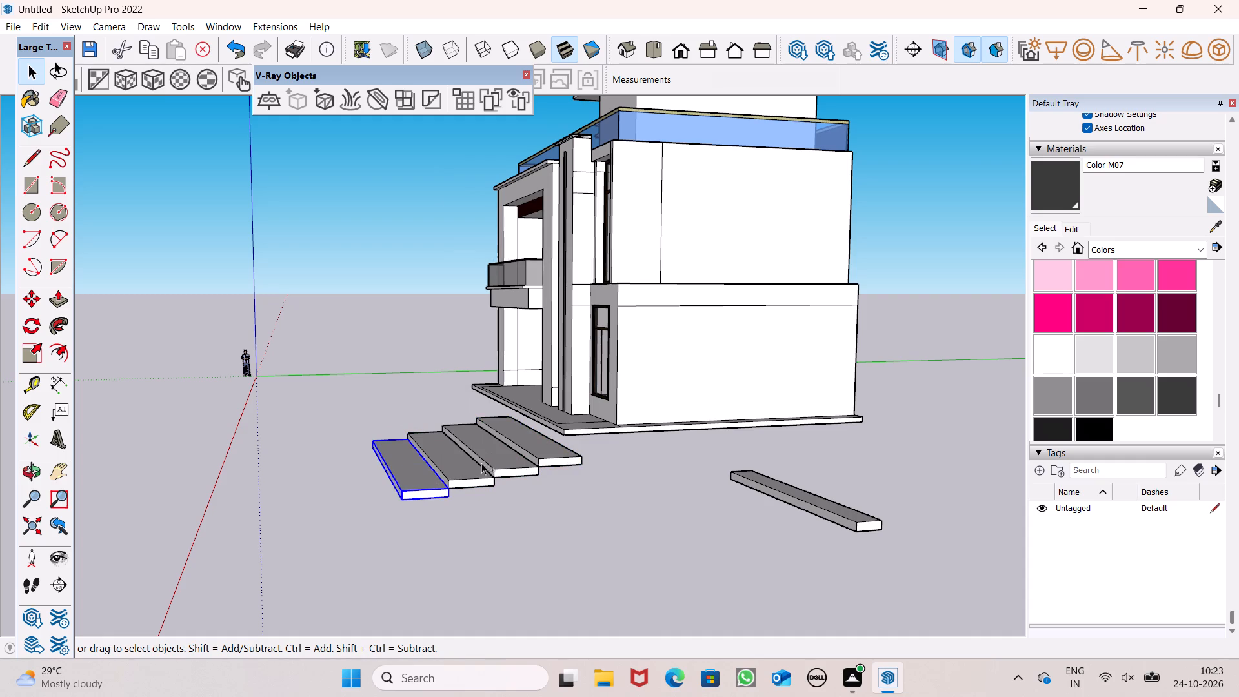
ctrl+click(517, 463)
ctrl+click(529, 449)
ctrl+right_click(529, 449)
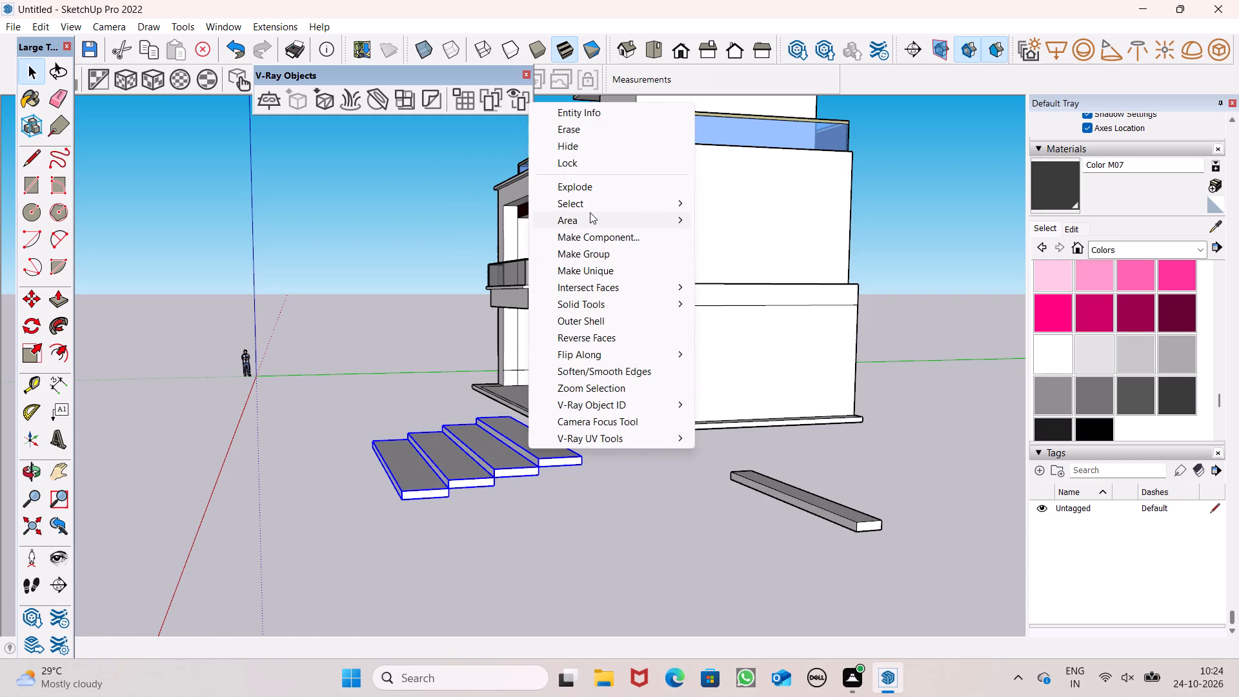
ctrl+click(603, 190)
click(611, 481)
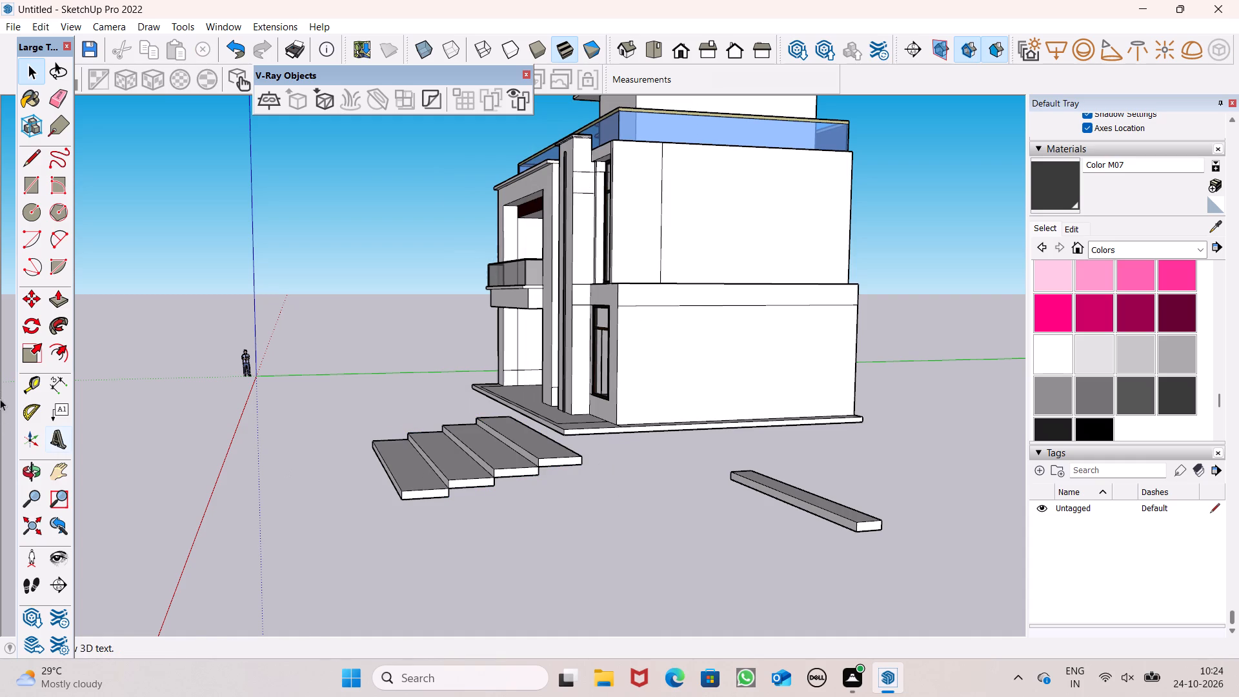
Draw a line about 12' 5" along the green axis from the lowest step's rear bottom corner, then up to the top step's underside corner.
click(27, 161)
click(450, 498)
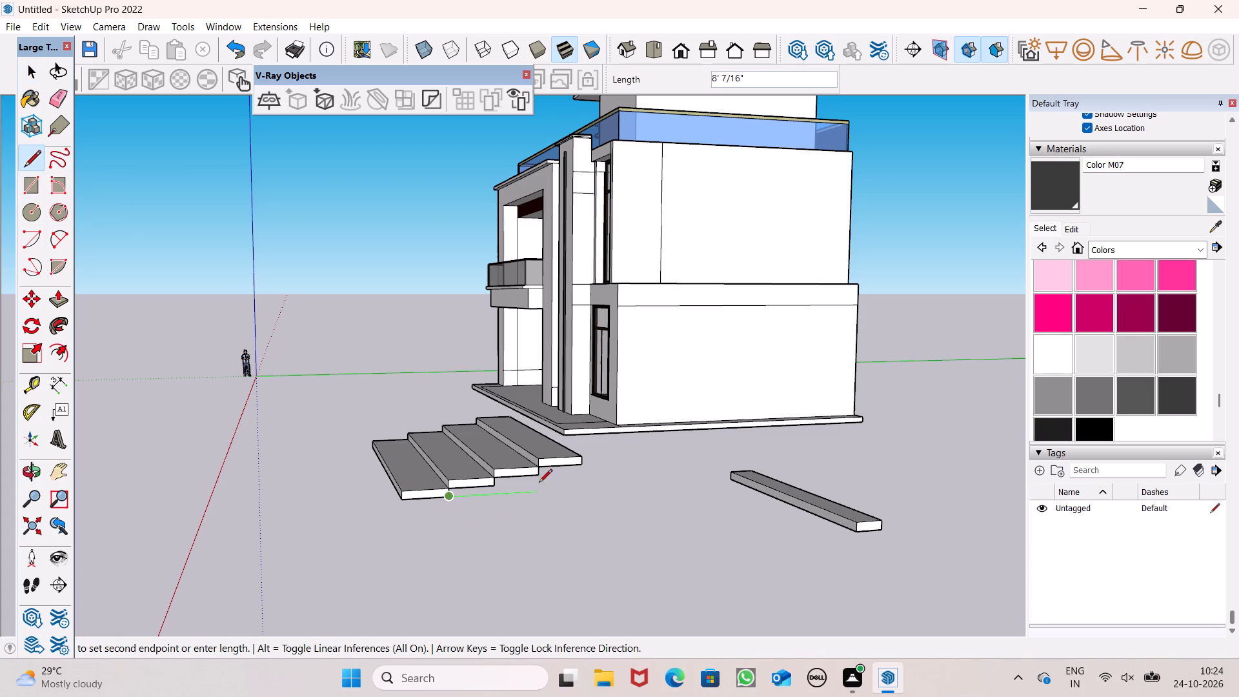
click(582, 487)
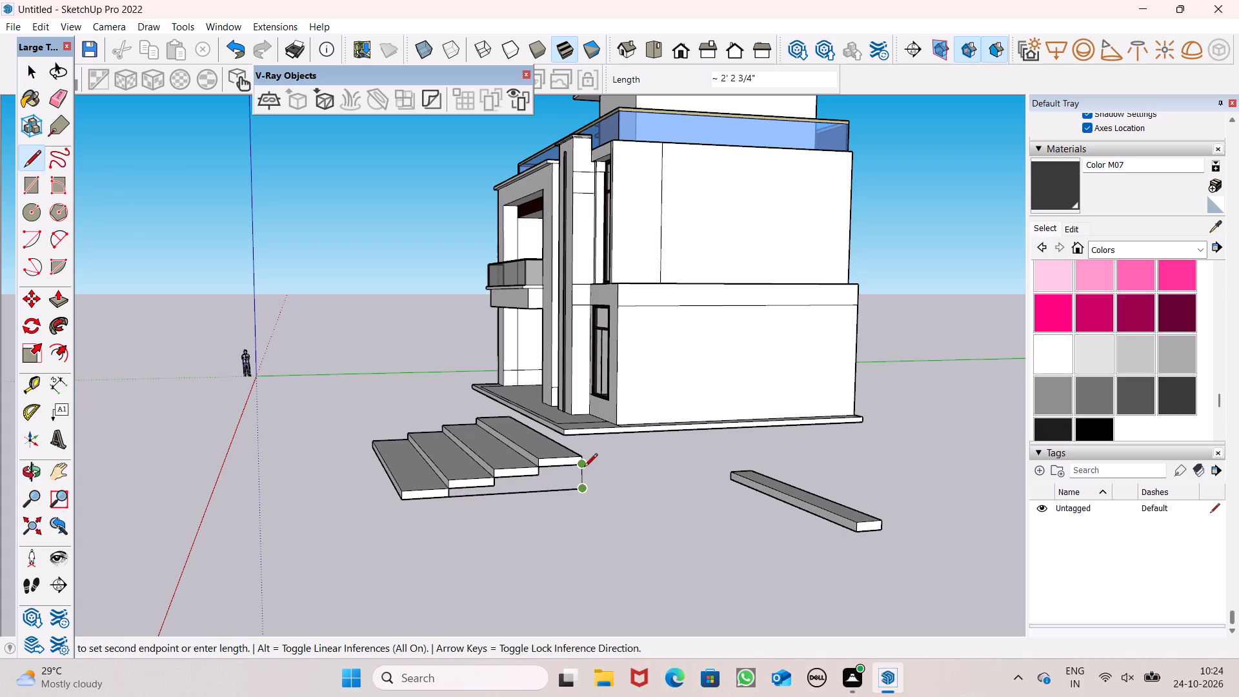
click(584, 467)
key(space)
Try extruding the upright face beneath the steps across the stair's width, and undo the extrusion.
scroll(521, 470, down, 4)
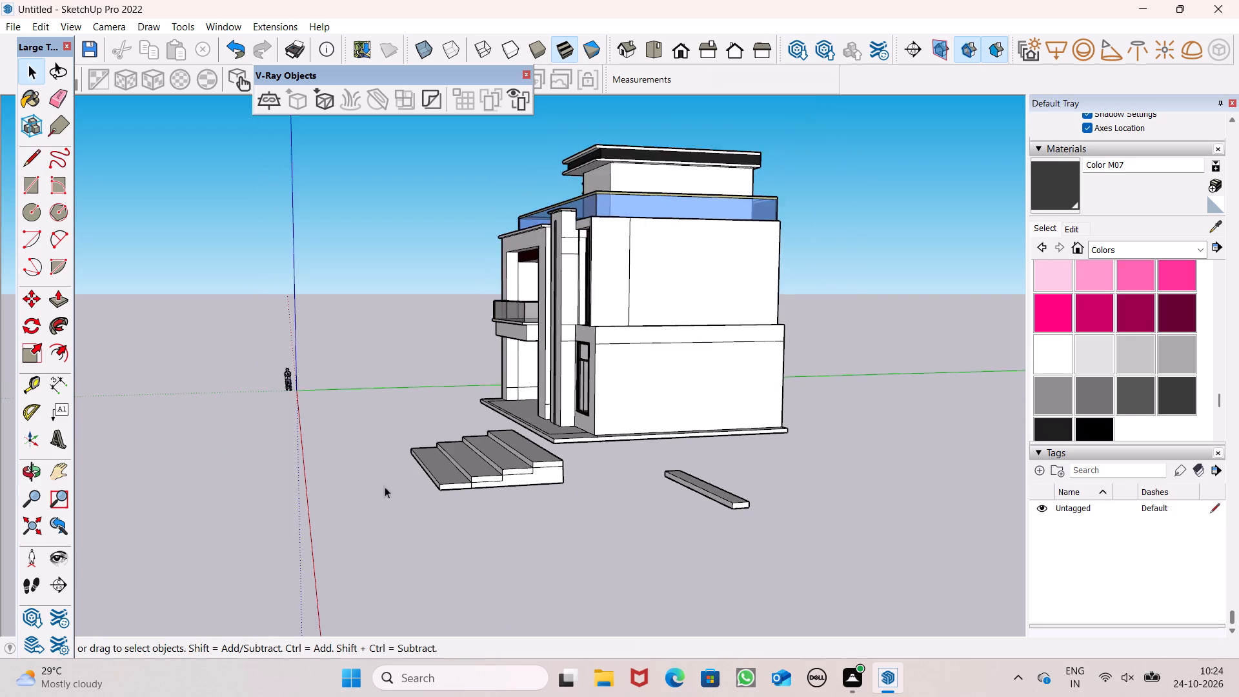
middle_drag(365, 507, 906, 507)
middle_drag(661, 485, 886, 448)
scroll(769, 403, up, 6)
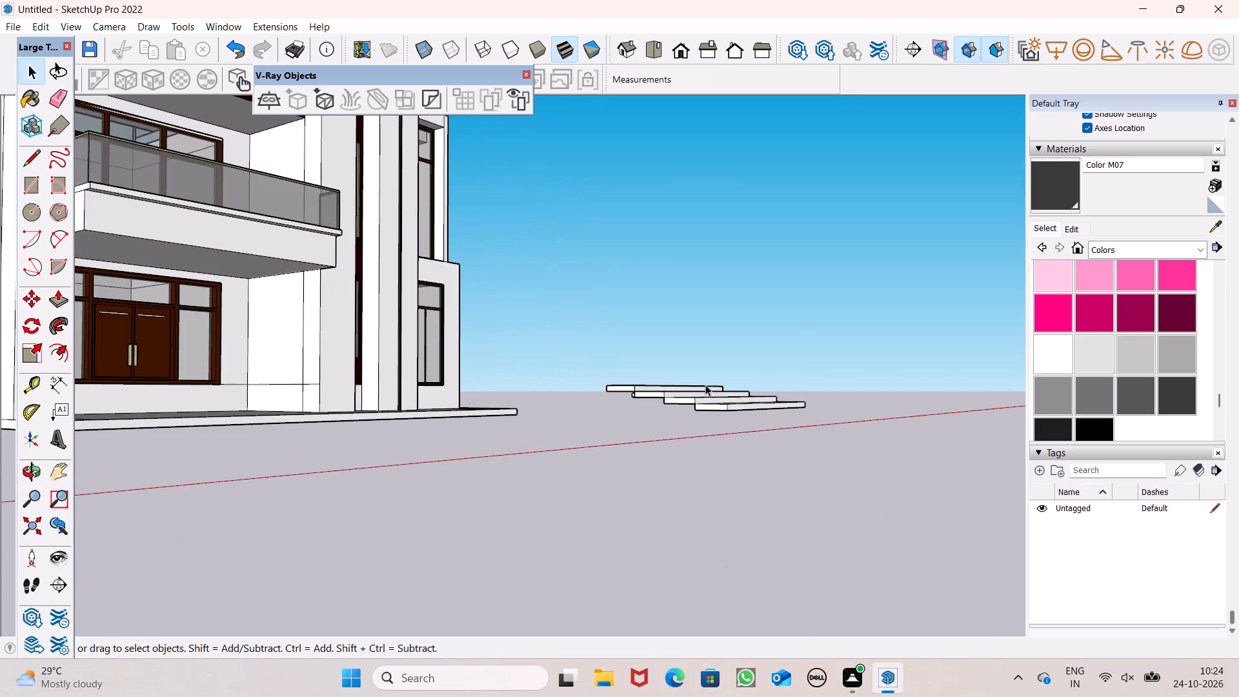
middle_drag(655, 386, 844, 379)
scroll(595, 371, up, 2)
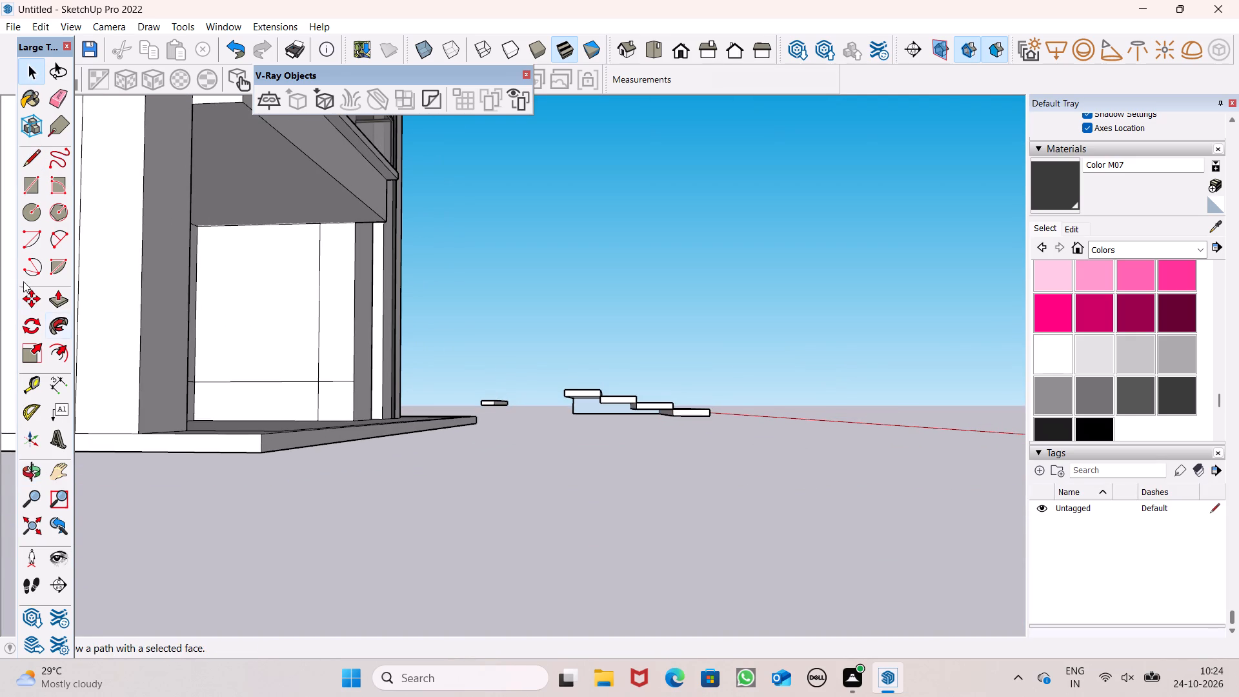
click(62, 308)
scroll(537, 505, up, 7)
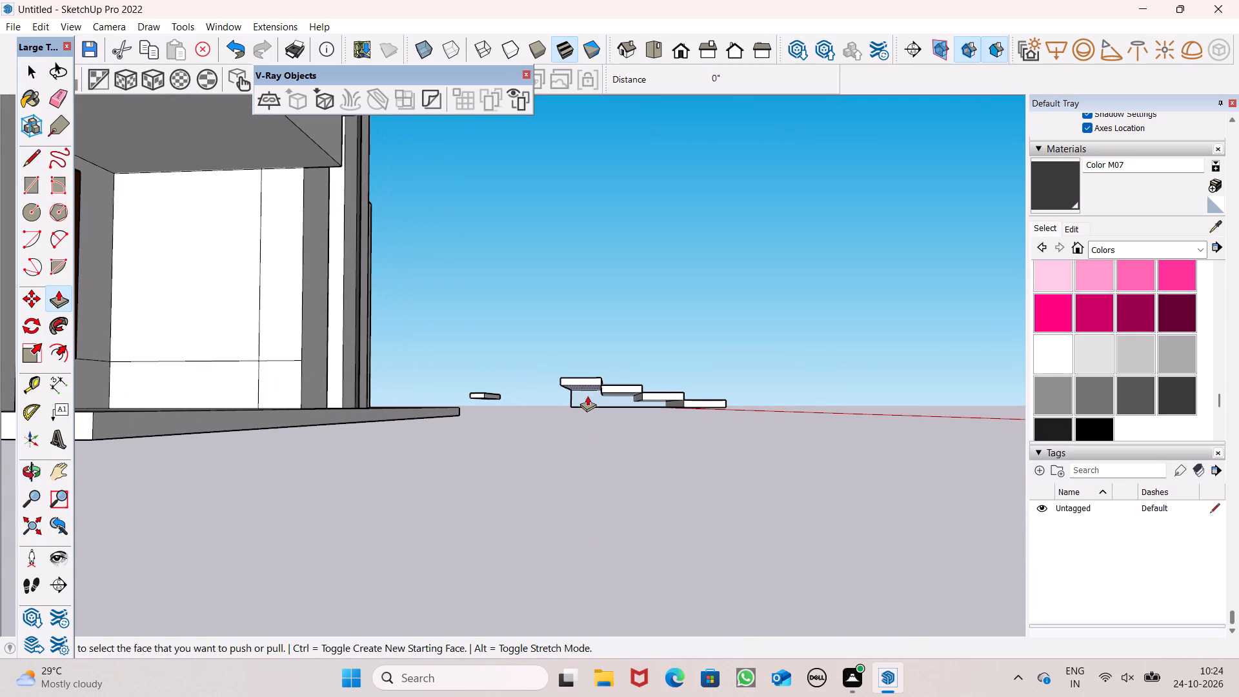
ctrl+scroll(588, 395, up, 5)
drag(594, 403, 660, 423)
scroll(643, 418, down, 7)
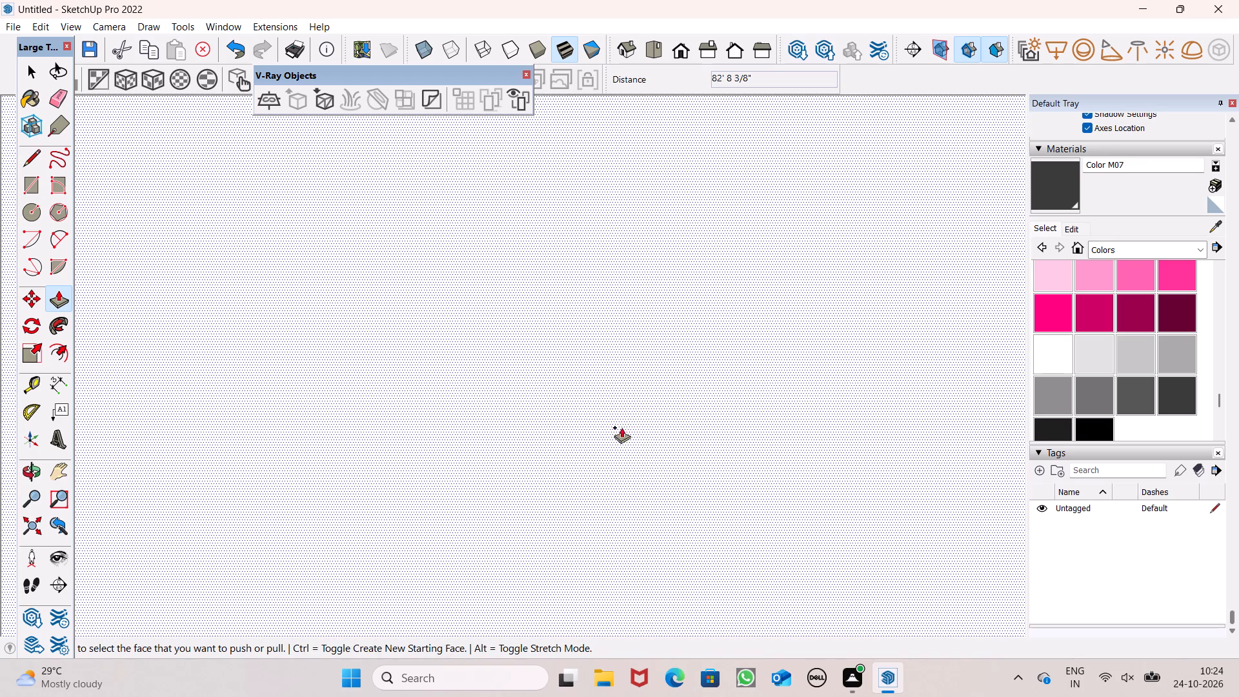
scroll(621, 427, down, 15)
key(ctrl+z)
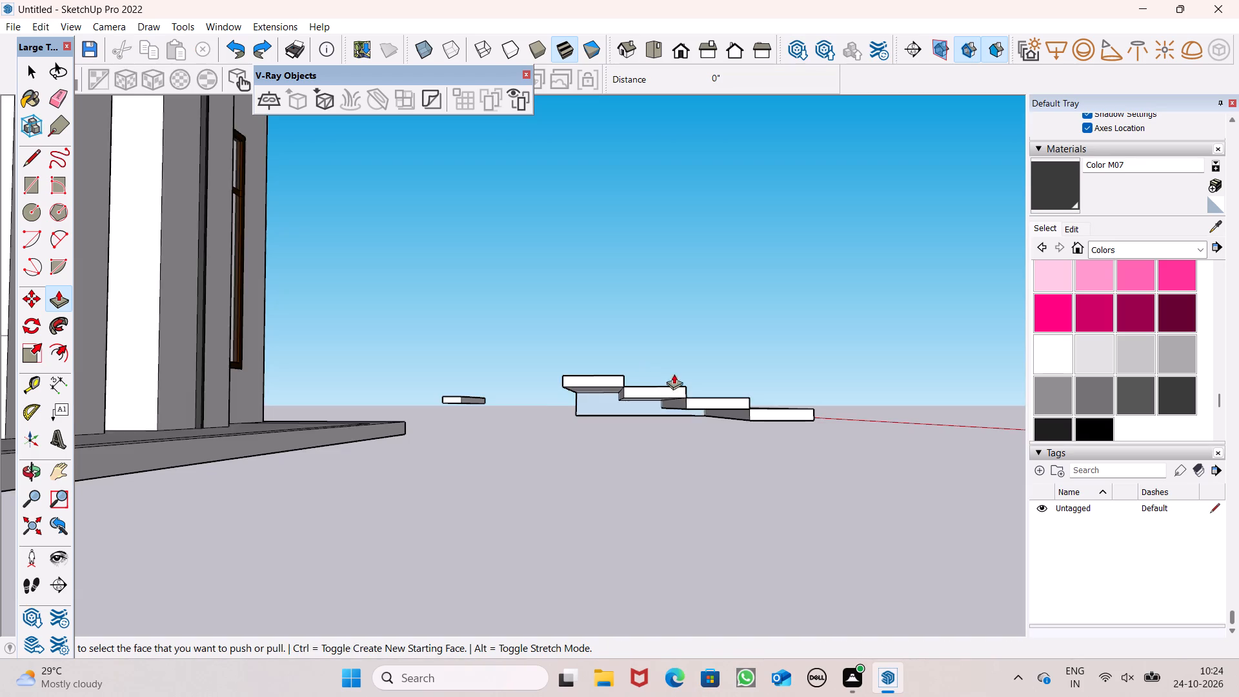
Extrude the upright face beneath the steps about 26' across the stair, flush with its opposite end.
scroll(678, 389, down, 8)
scroll(676, 415, up, 3)
scroll(675, 416, down, 4)
middle_drag(674, 427, 681, 518)
scroll(680, 518, up, 5)
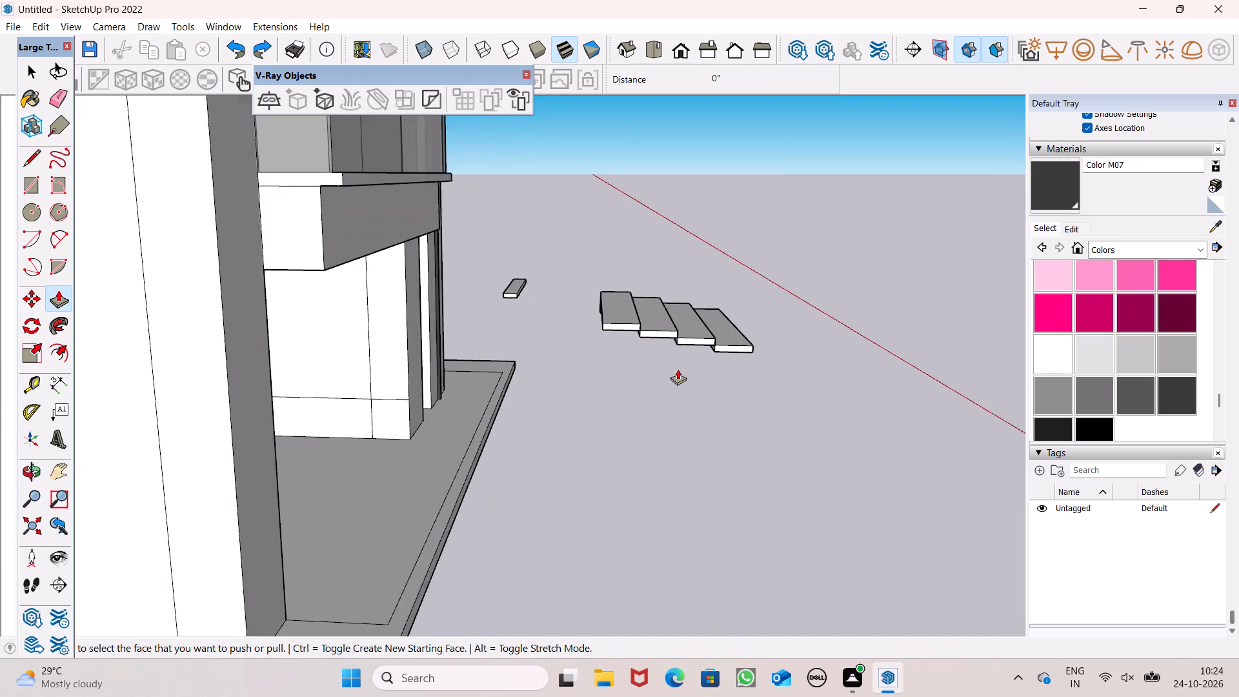
scroll(678, 369, up, 1)
middle_drag(678, 369, 749, 288)
scroll(596, 352, up, 4)
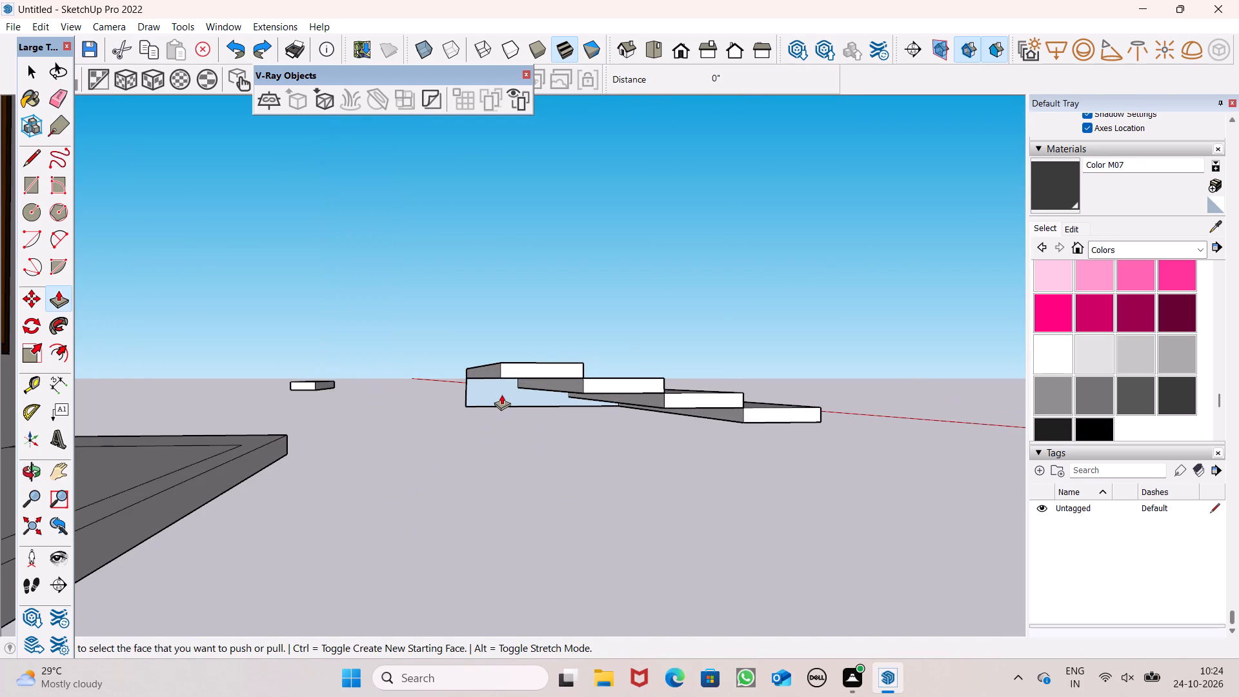
drag(501, 394, 539, 363)
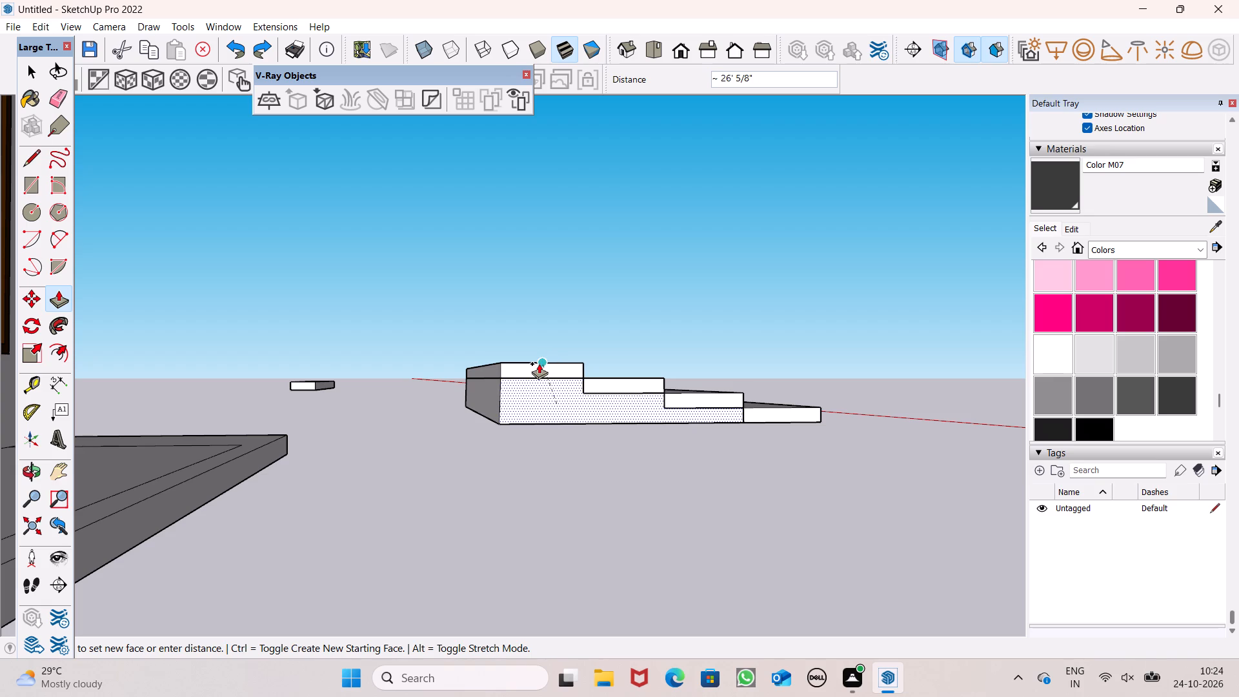
drag(539, 363, 538, 364)
scroll(592, 344, down, 6)
middle_drag(636, 406, 585, 455)
key(space)
Erase the dividing edges between the steps on the stair's end face farthest from the loose slab.
scroll(698, 370, up, 1)
middle_drag(698, 372, 656, 337)
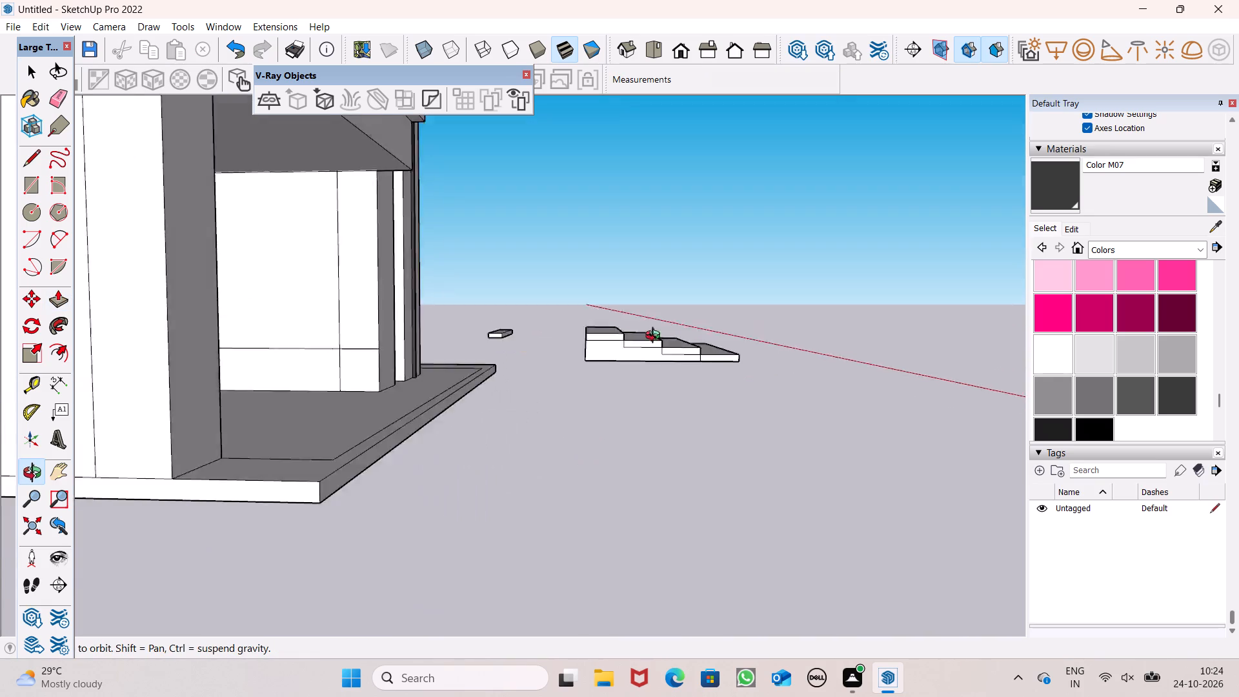
middle_drag(656, 337, 583, 343)
scroll(711, 356, up, 3)
middle_drag(858, 384, 912, 376)
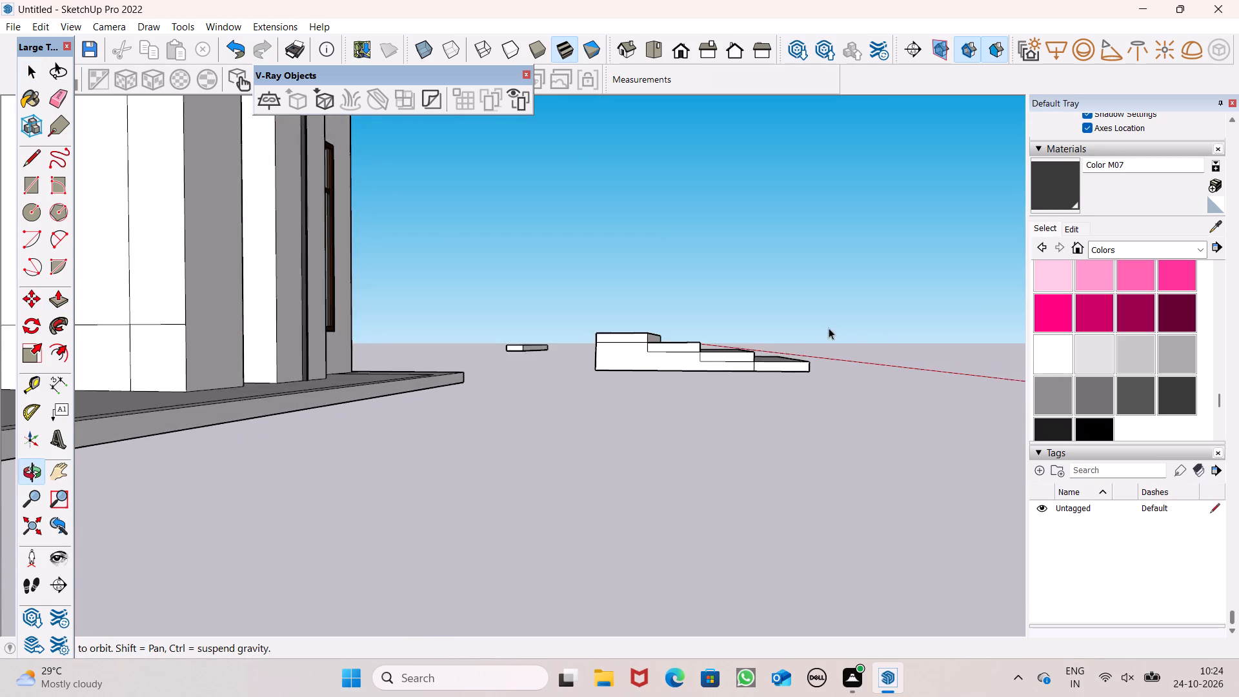
scroll(823, 335, up, 8)
scroll(817, 344, down, 5)
scroll(737, 347, up, 1)
scroll(737, 345, down, 2)
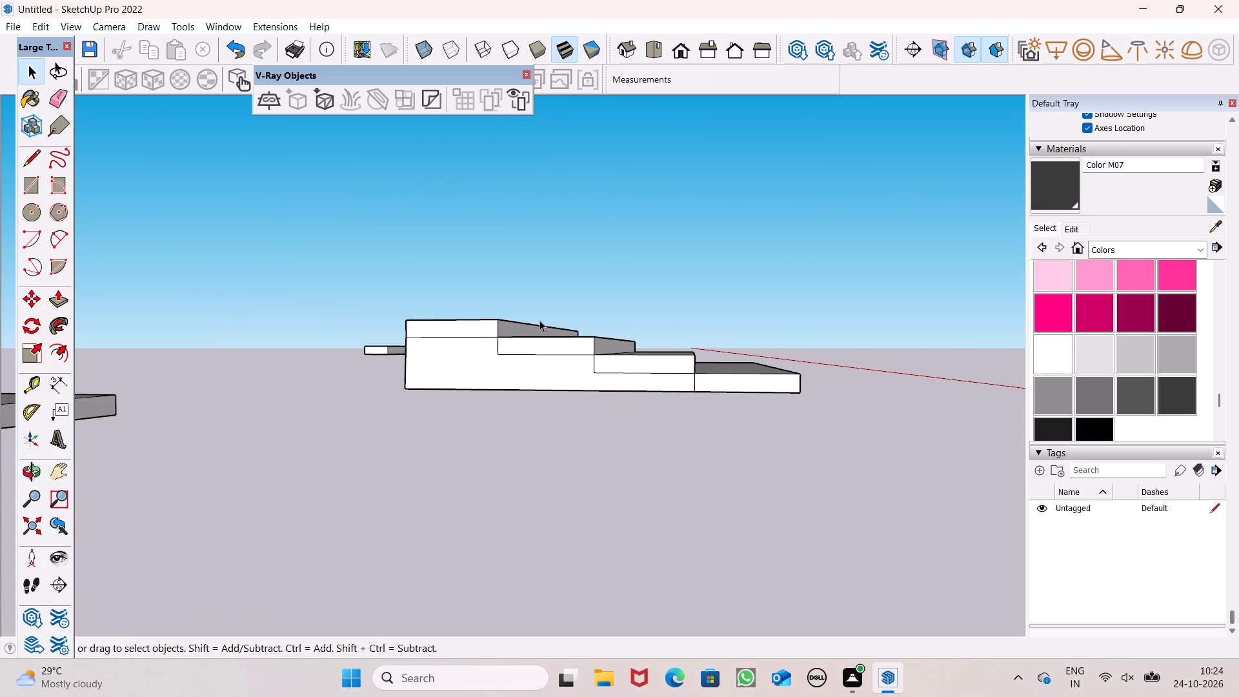
scroll(539, 320, up, 1)
click(69, 99)
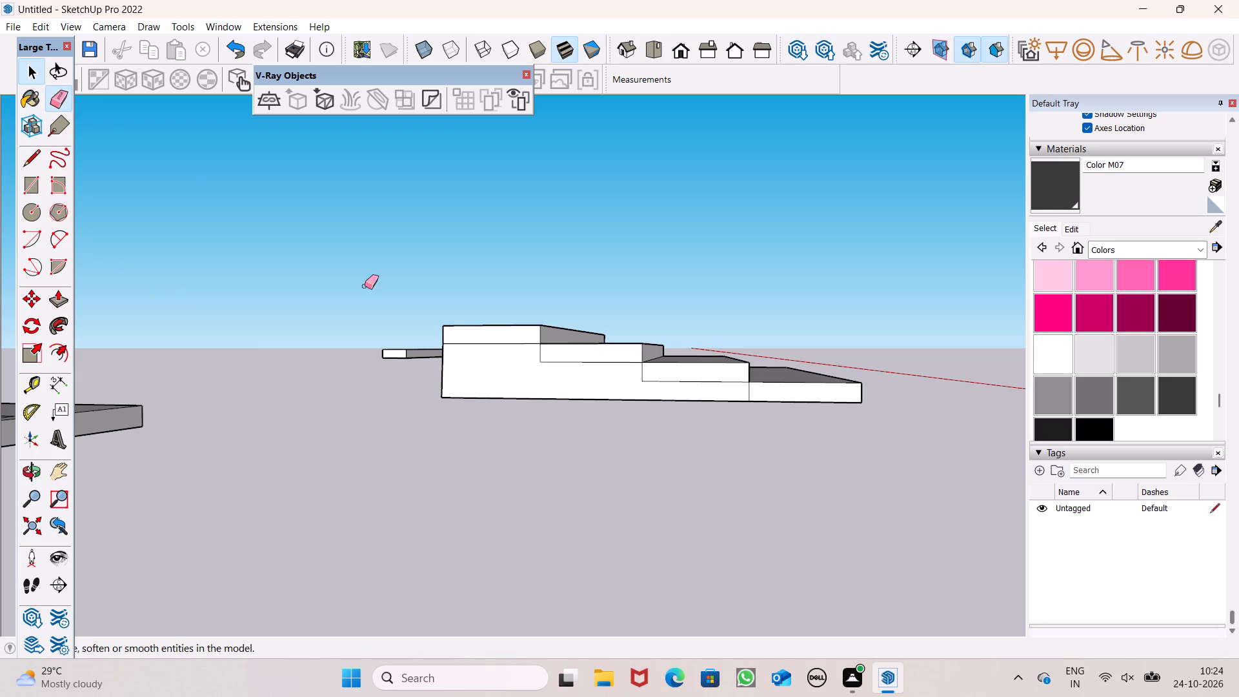
scroll(543, 384, up, 3)
drag(503, 326, 601, 364)
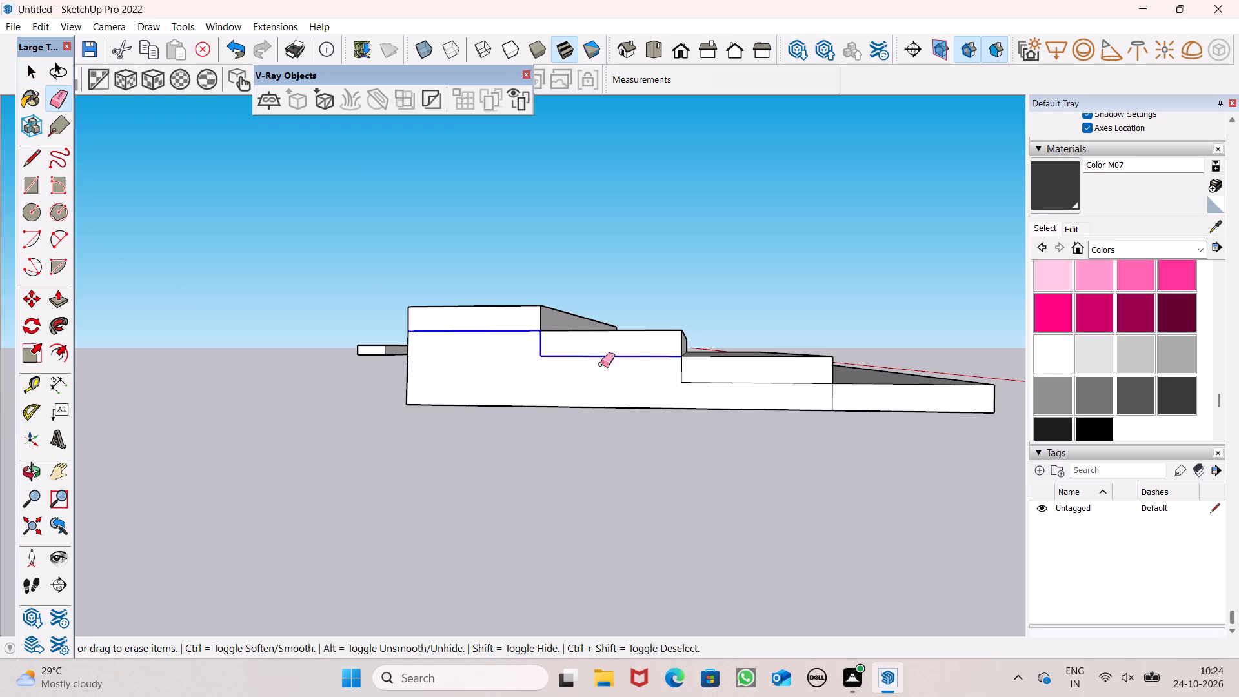
drag(601, 364, 838, 398)
Erase the remaining dividing edges on the stair's other end face, the one facing the loose slab.
scroll(596, 298, down, 5)
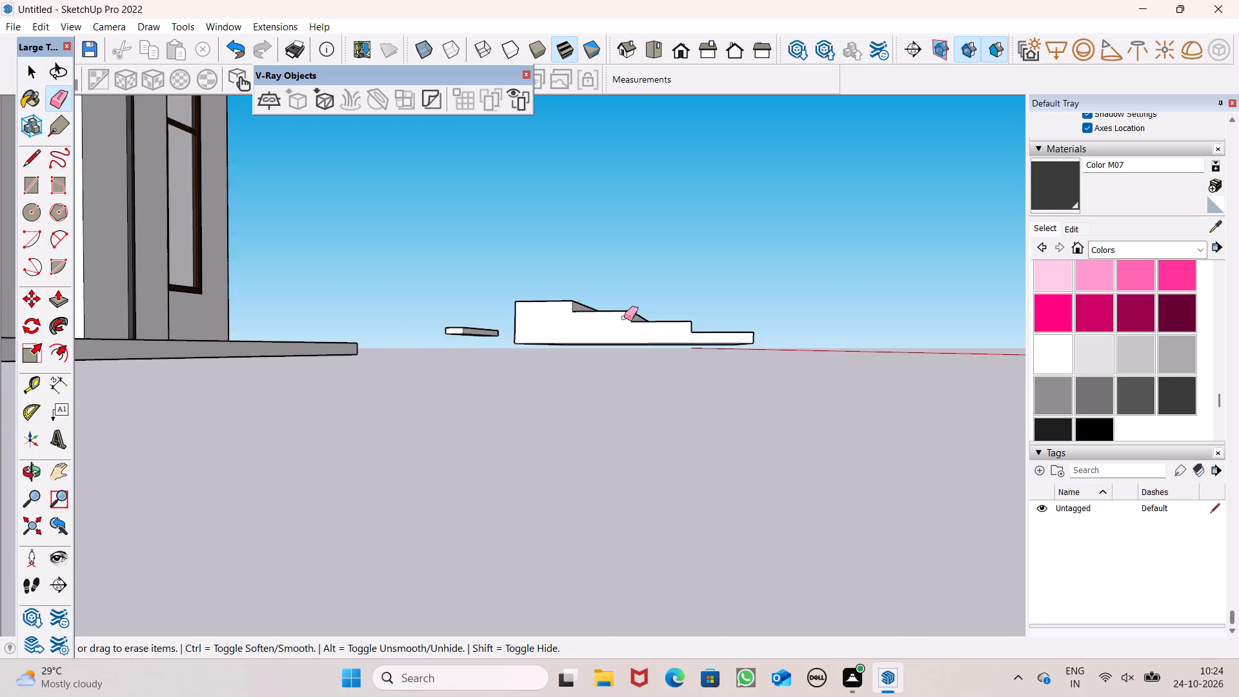
middle_drag(701, 354, 398, 407)
scroll(645, 269, down, 2)
middle_drag(841, 323, 501, 373)
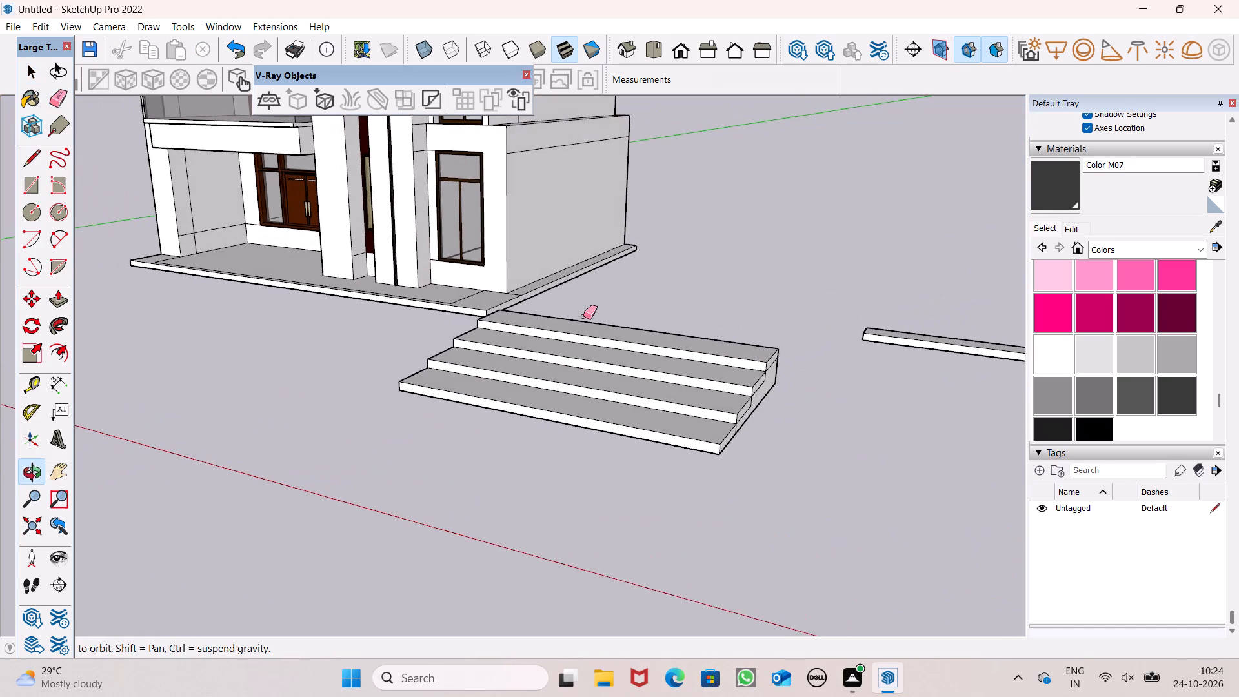
scroll(583, 316, down, 1)
middle_drag(747, 361, 572, 381)
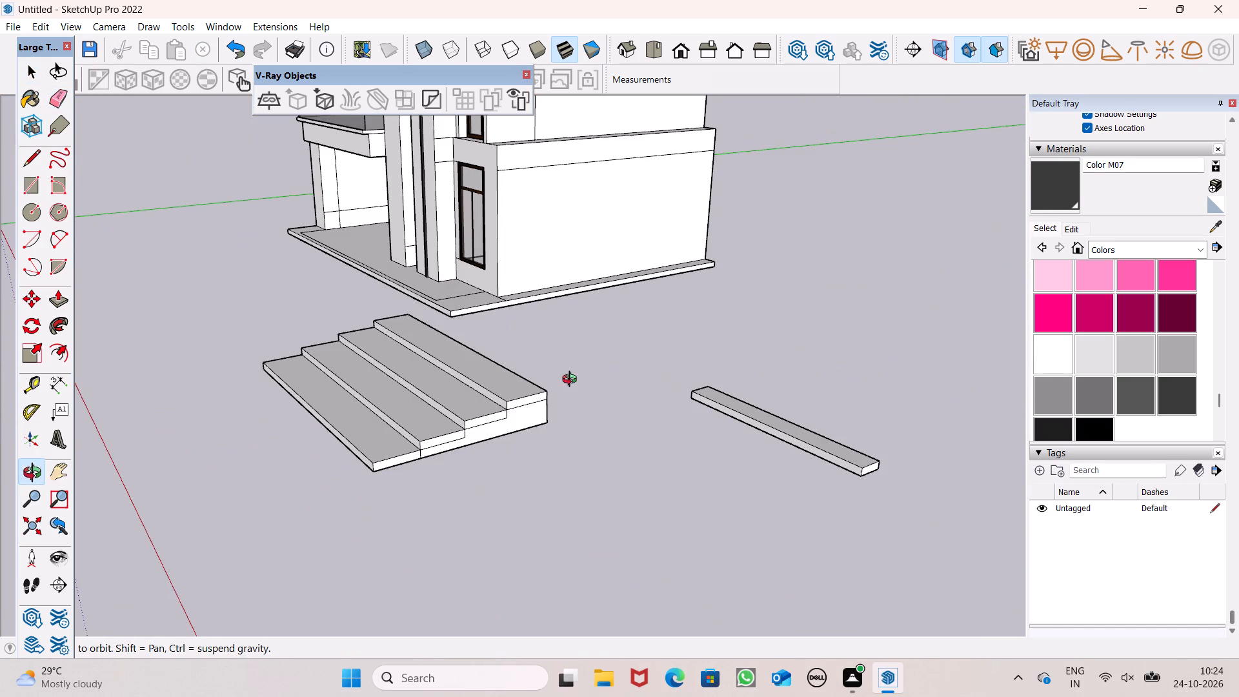
middle_drag(572, 381, 478, 403)
scroll(672, 348, down, 4)
scroll(406, 460, up, 6)
scroll(452, 387, up, 8)
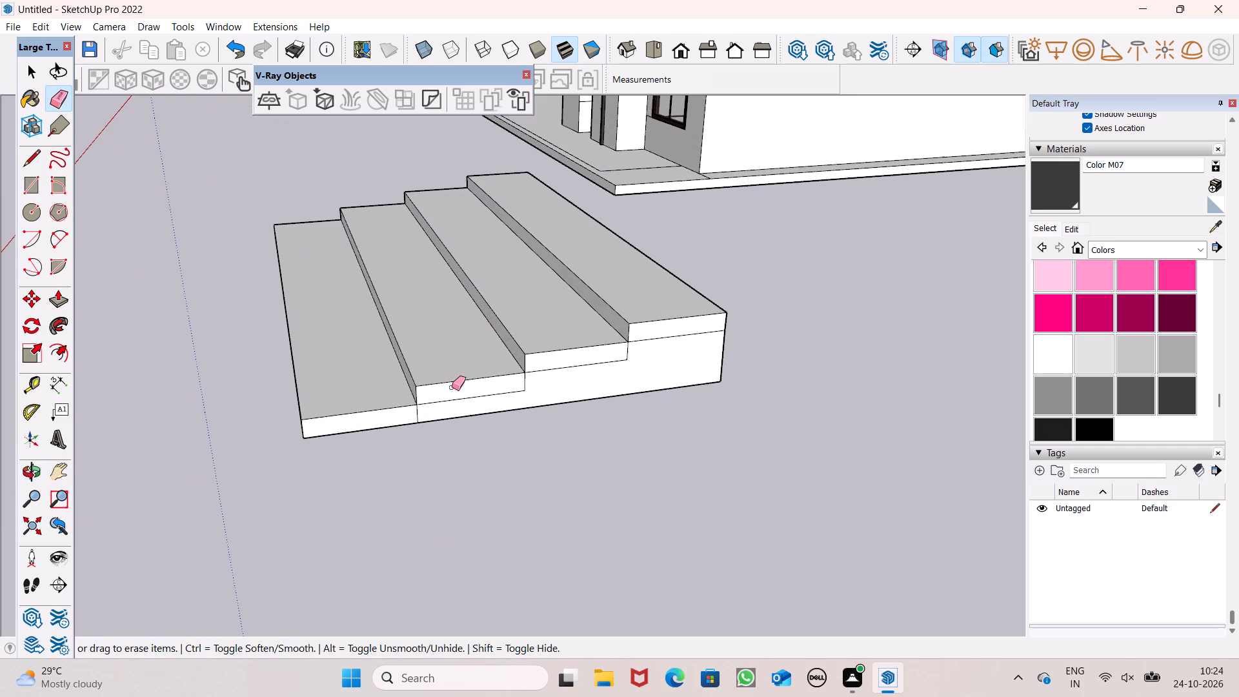
drag(447, 406, 441, 413)
click(418, 419)
drag(414, 419, 435, 407)
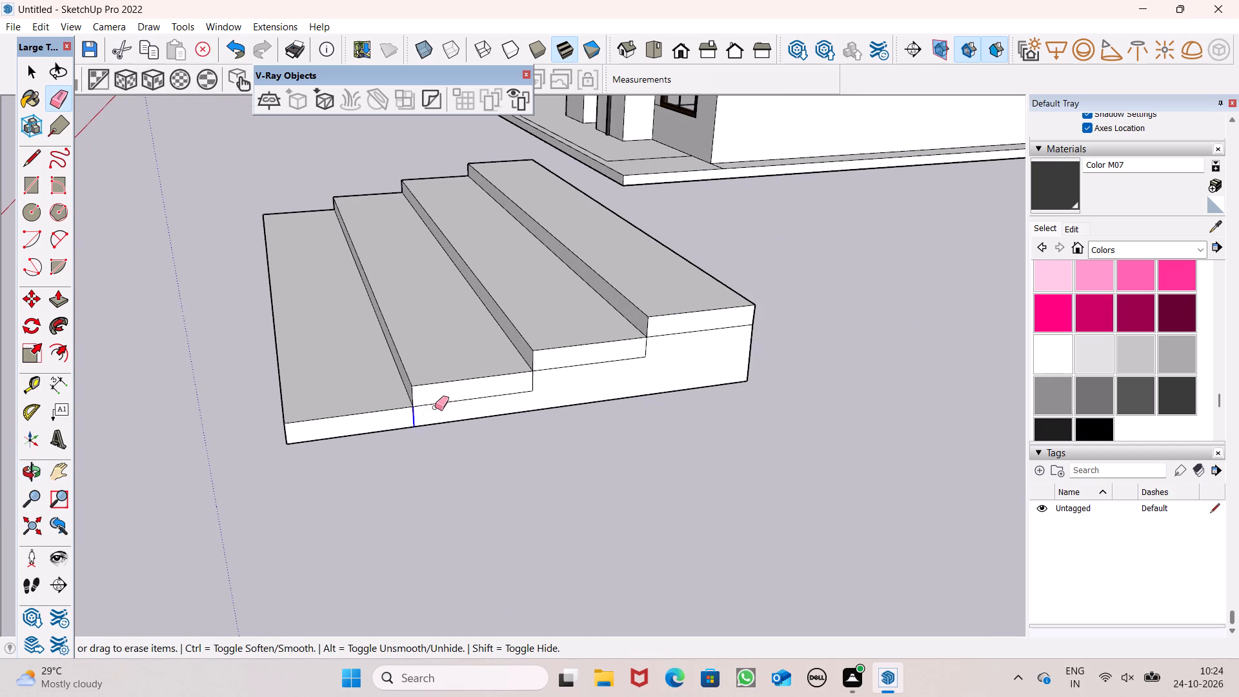
drag(435, 407, 672, 334)
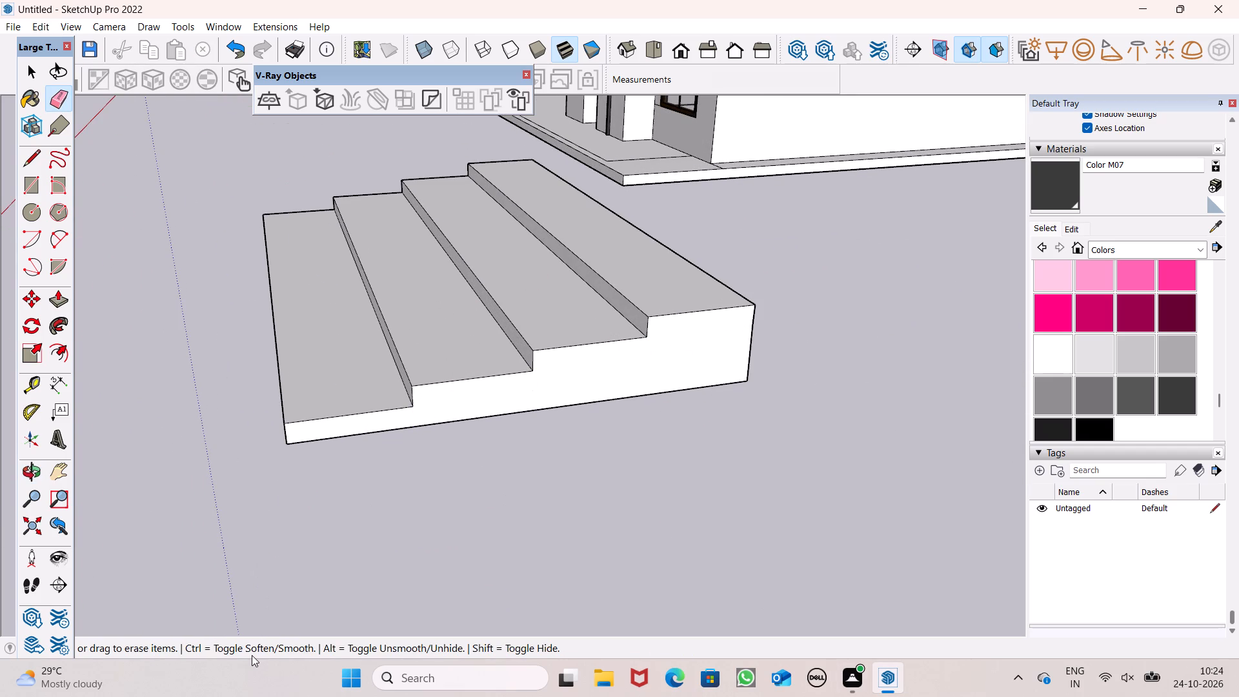
key(space)
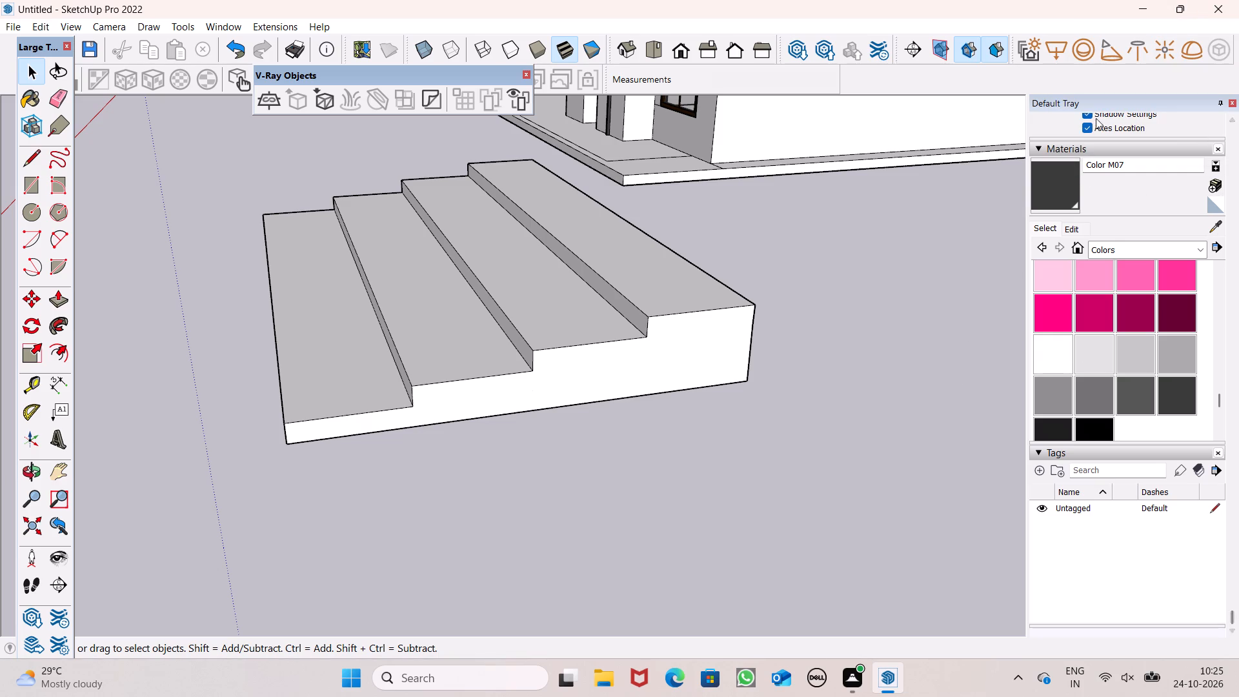
Paint the four stair treads with the dark grey Color M07 material, leaving the risers white.
scroll(623, 323, down, 1)
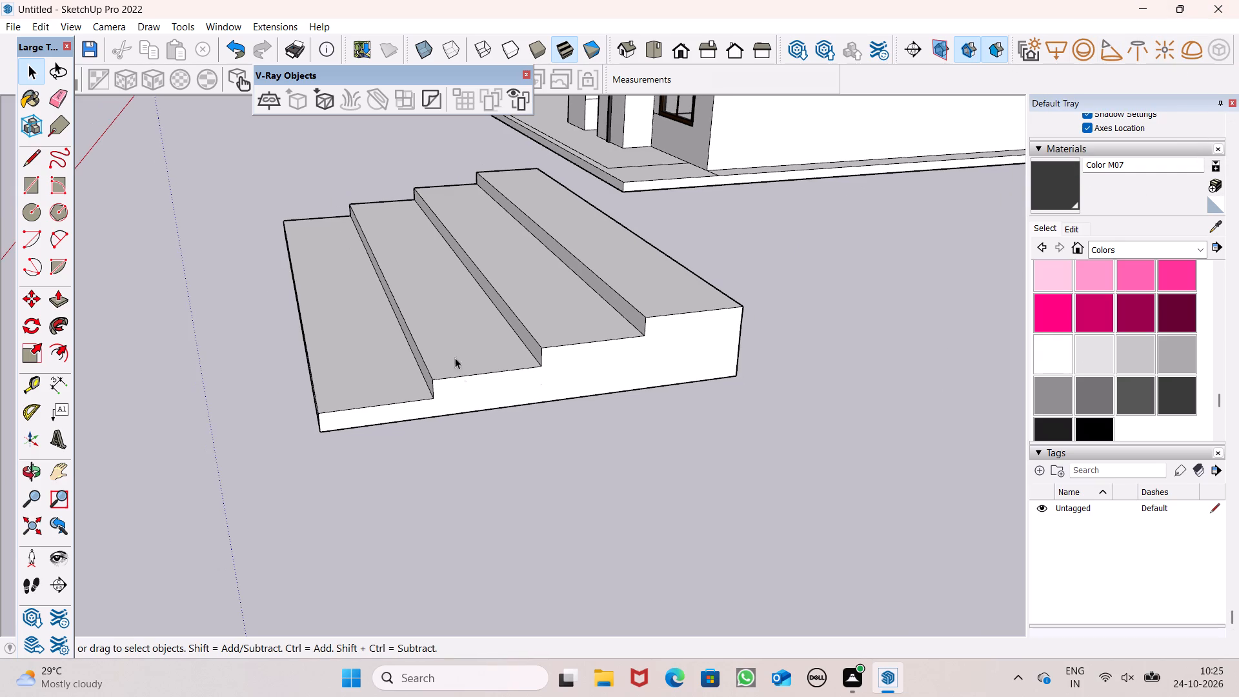
scroll(566, 313, down, 5)
middle_drag(567, 342, 813, 330)
scroll(735, 333, down, 2)
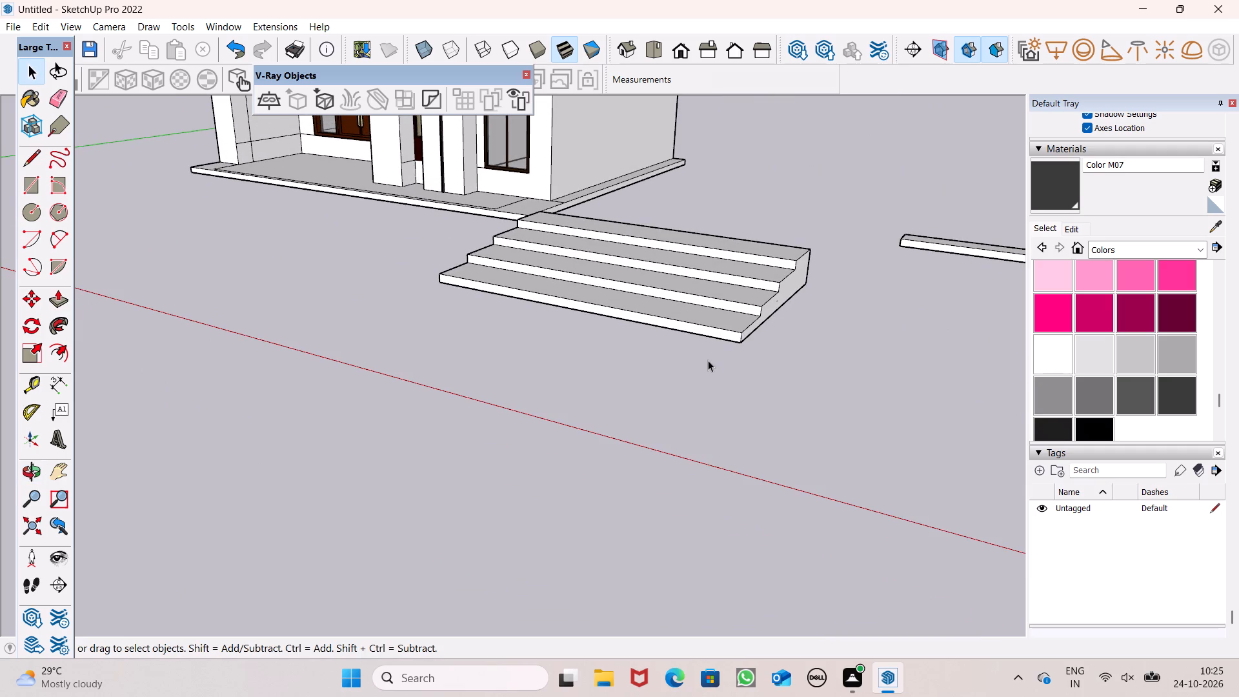
middle_drag(708, 359, 784, 361)
middle_drag(713, 332, 708, 376)
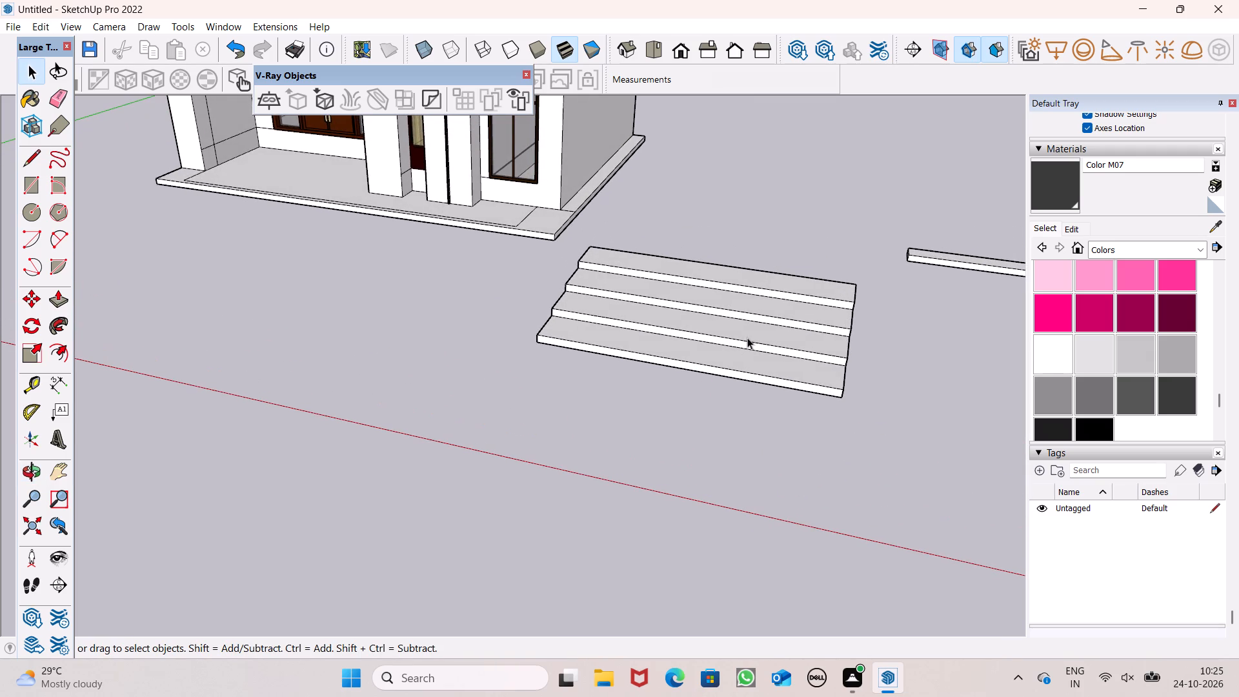
scroll(772, 308, up, 2)
scroll(829, 350, up, 1)
middle_drag(829, 354, 837, 334)
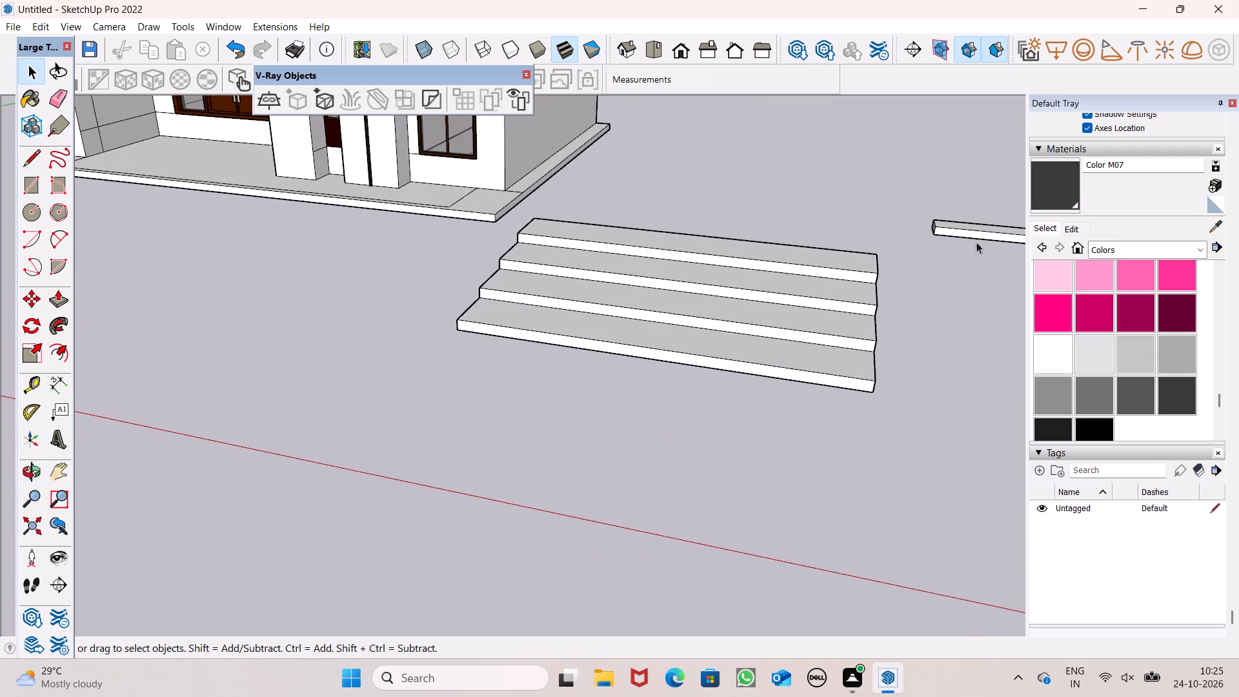
click(1054, 188)
click(776, 360)
click(783, 329)
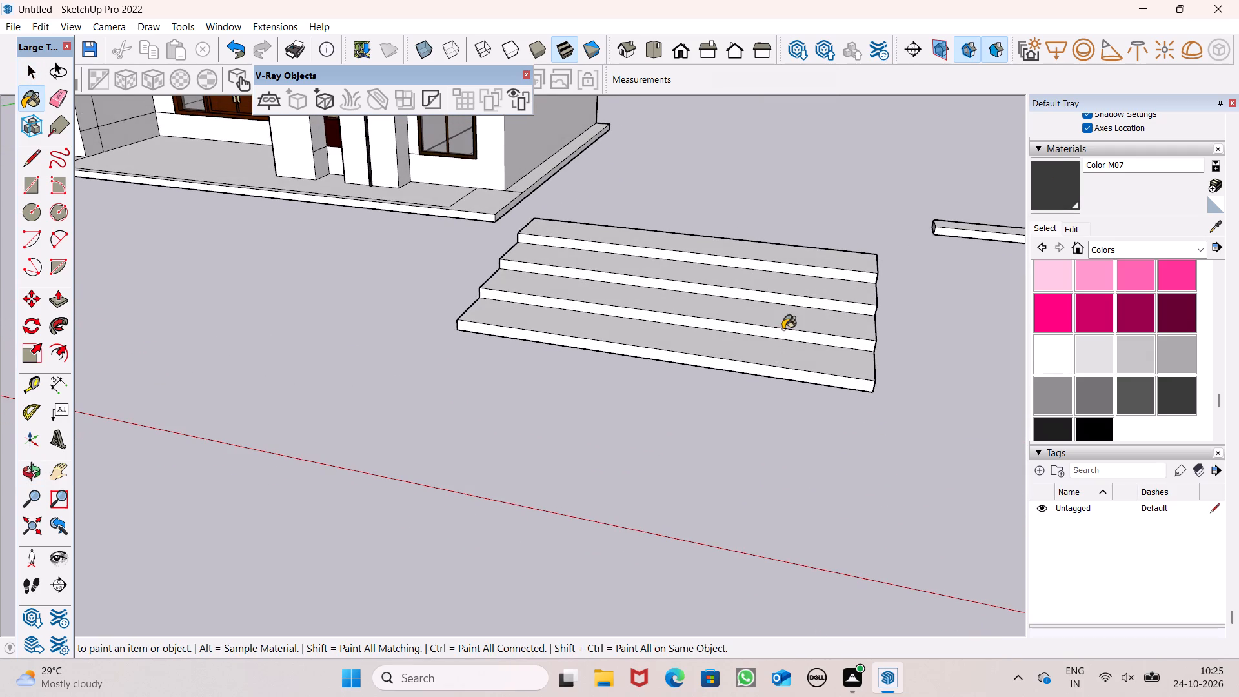
click(796, 287)
click(787, 308)
click(796, 262)
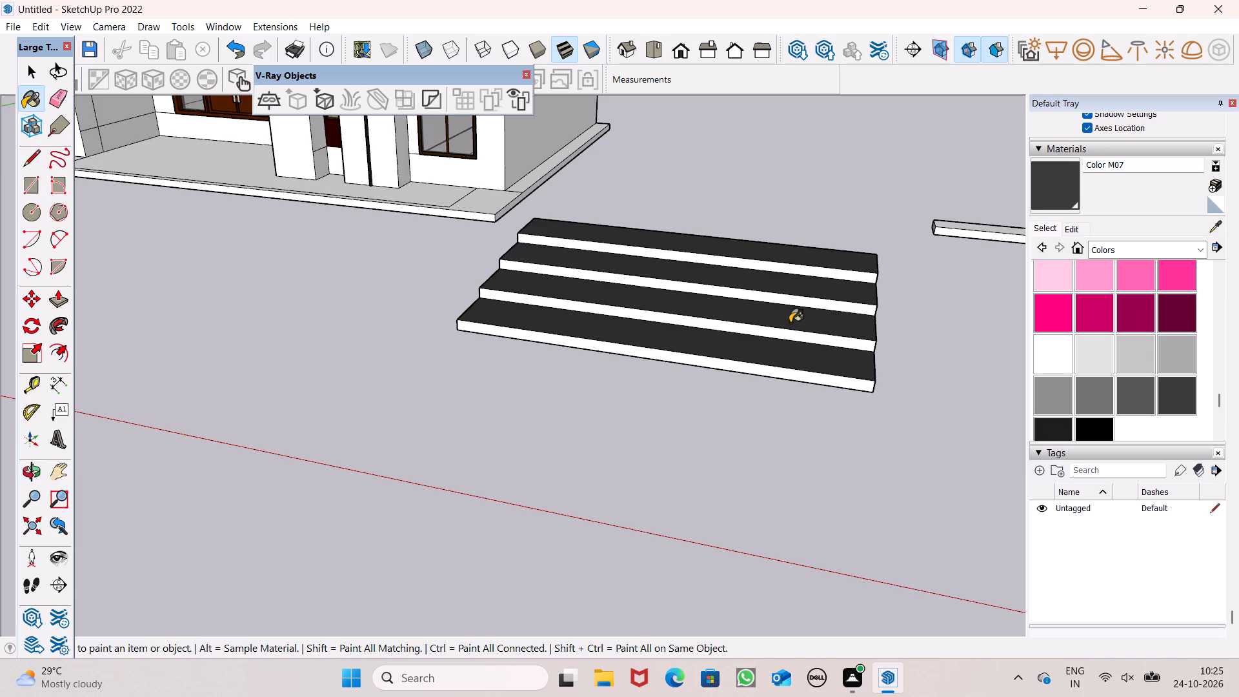
middle_drag(790, 323, 781, 265)
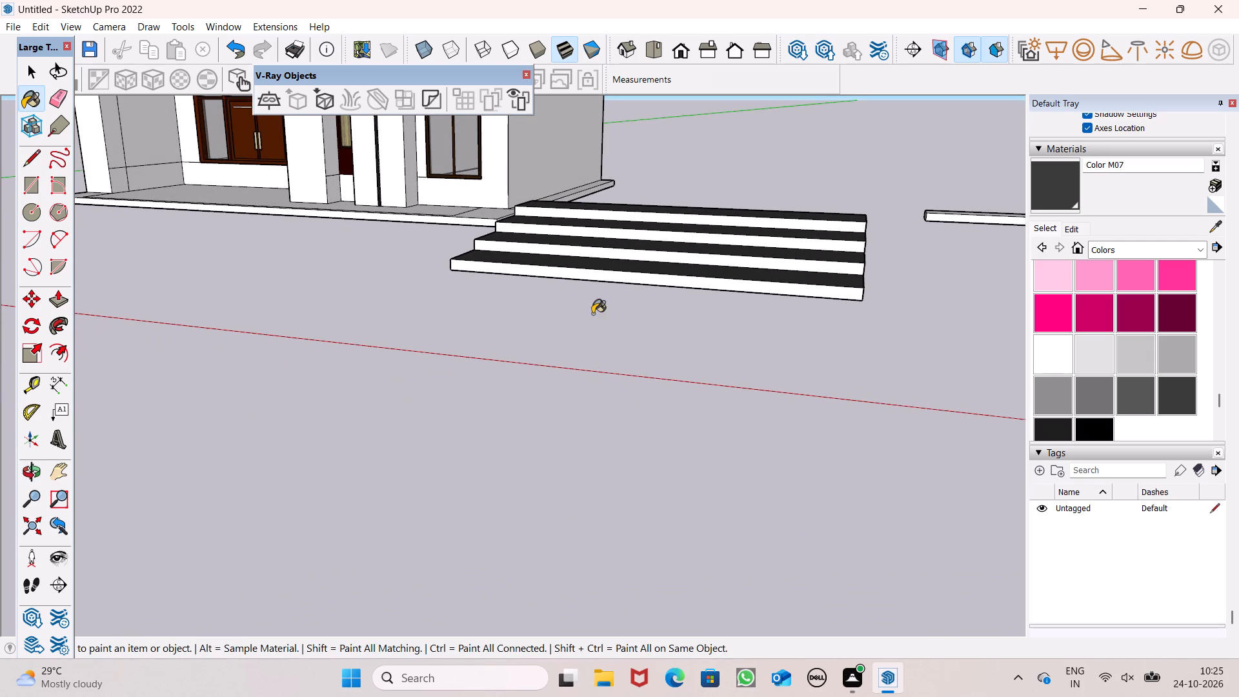
scroll(566, 328, down, 1)
middle_drag(680, 373, 711, 361)
scroll(483, 368, down, 2)
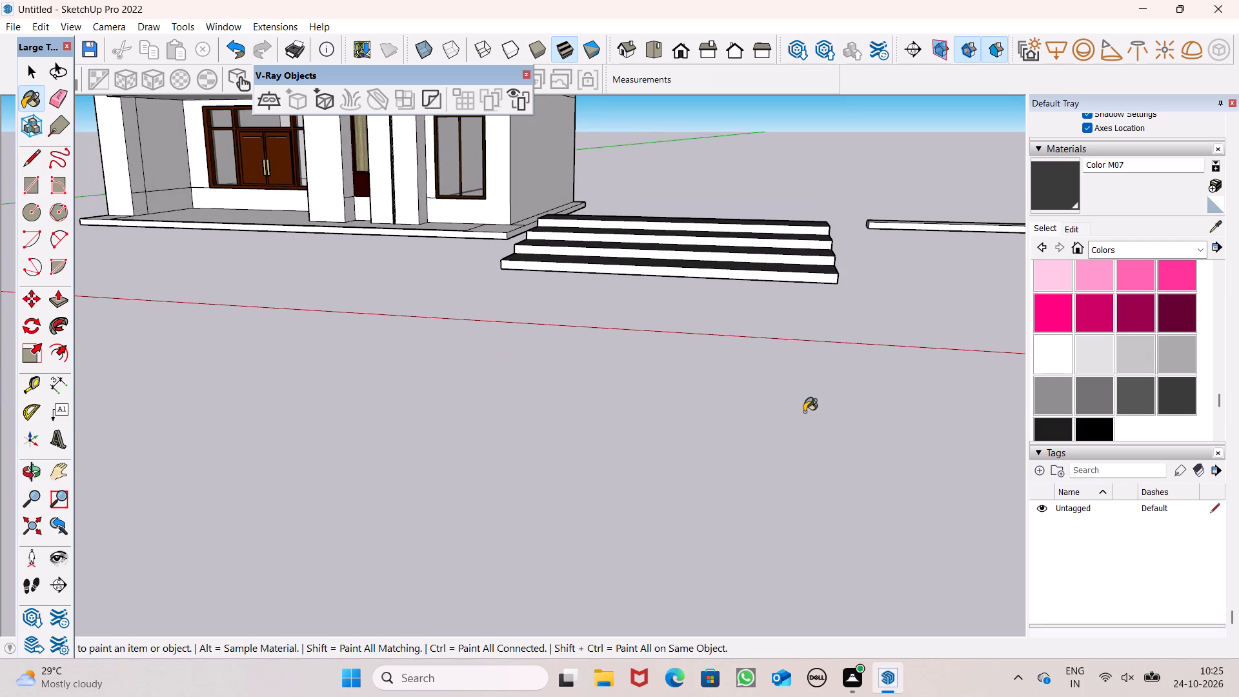
middle_drag(804, 410, 810, 403)
key(space)
Select all connected faces and edges of the painted stair and make them a single group.
middle_drag(716, 358, 714, 380)
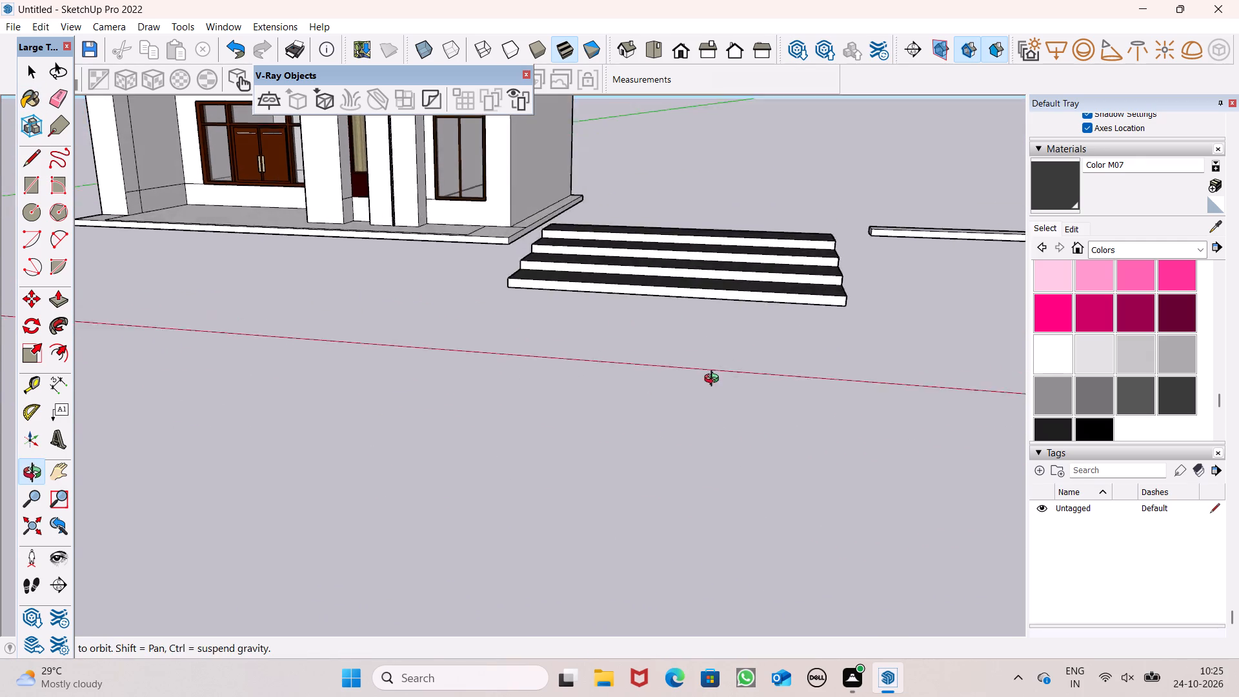
middle_drag(714, 380, 694, 452)
click(707, 386)
click(694, 405)
triple_click(694, 401)
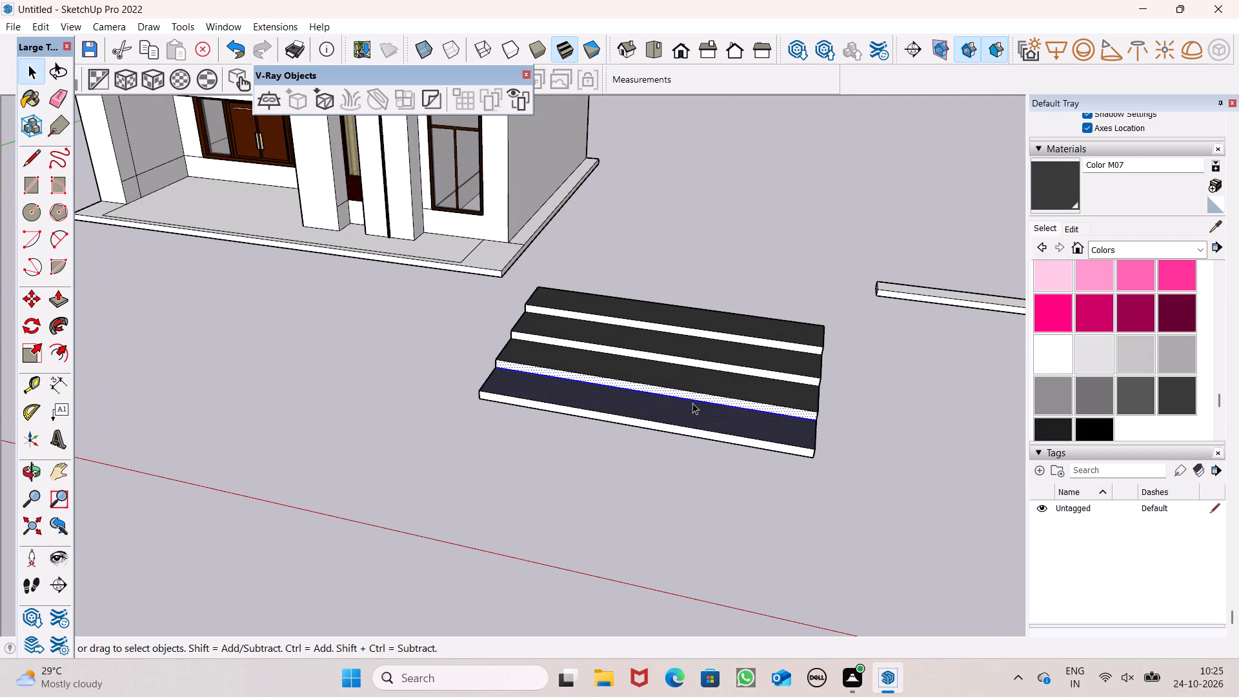
scroll(881, 398, down, 1)
middle_drag(820, 410, 652, 288)
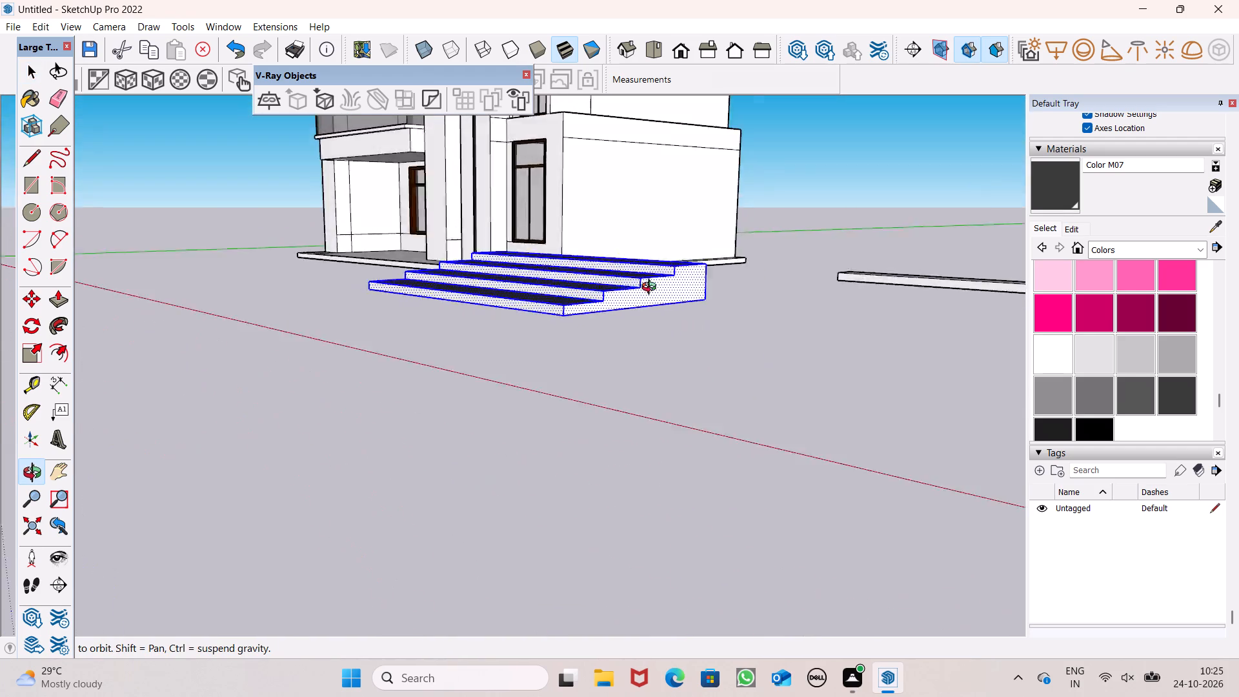
middle_drag(652, 288, 736, 324)
ctrl+right_click(710, 336)
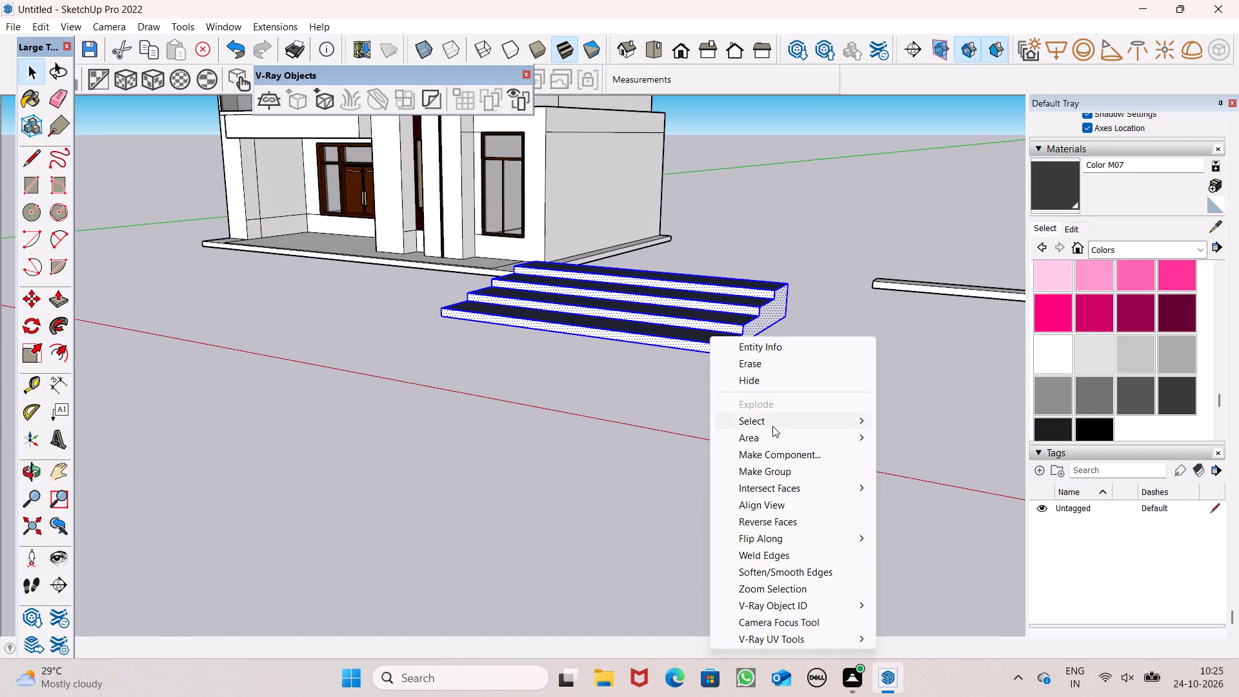
ctrl+click(765, 475)
Move the stair group from the open ground onto the porch slab in front of the entrance door.
scroll(690, 346, down, 5)
middle_drag(661, 376, 720, 408)
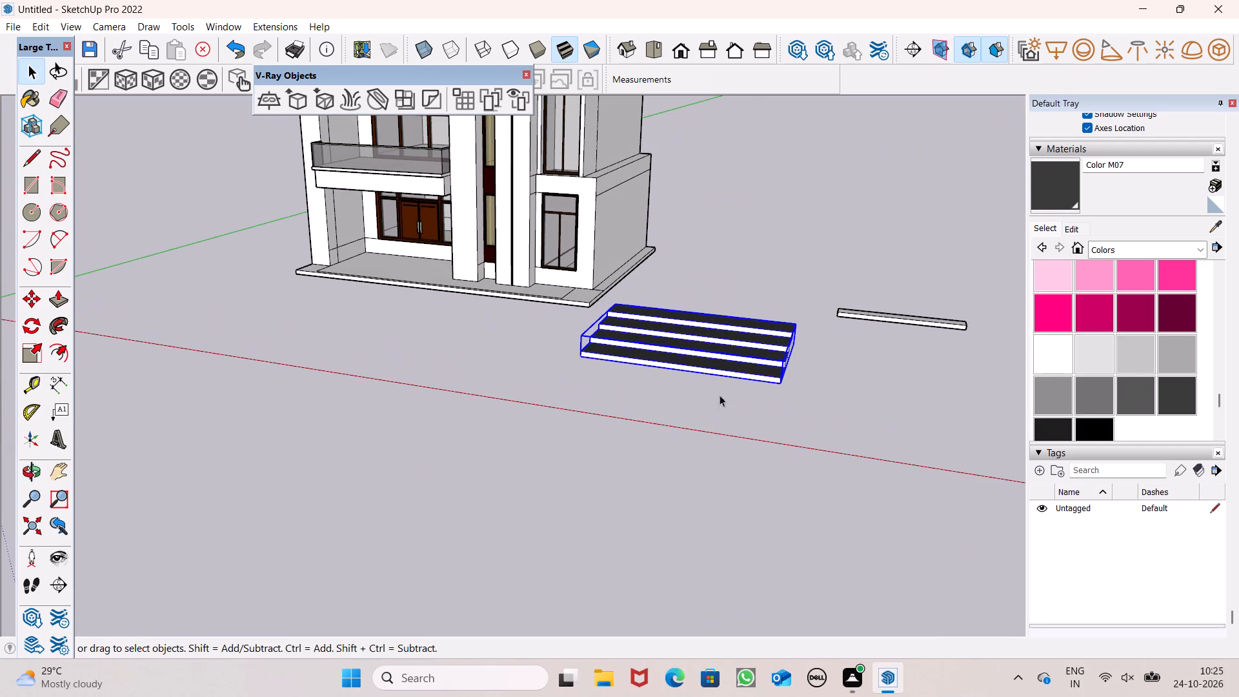
key(m)
key(Return)
scroll(763, 365, down, 3)
middle_drag(773, 381, 931, 423)
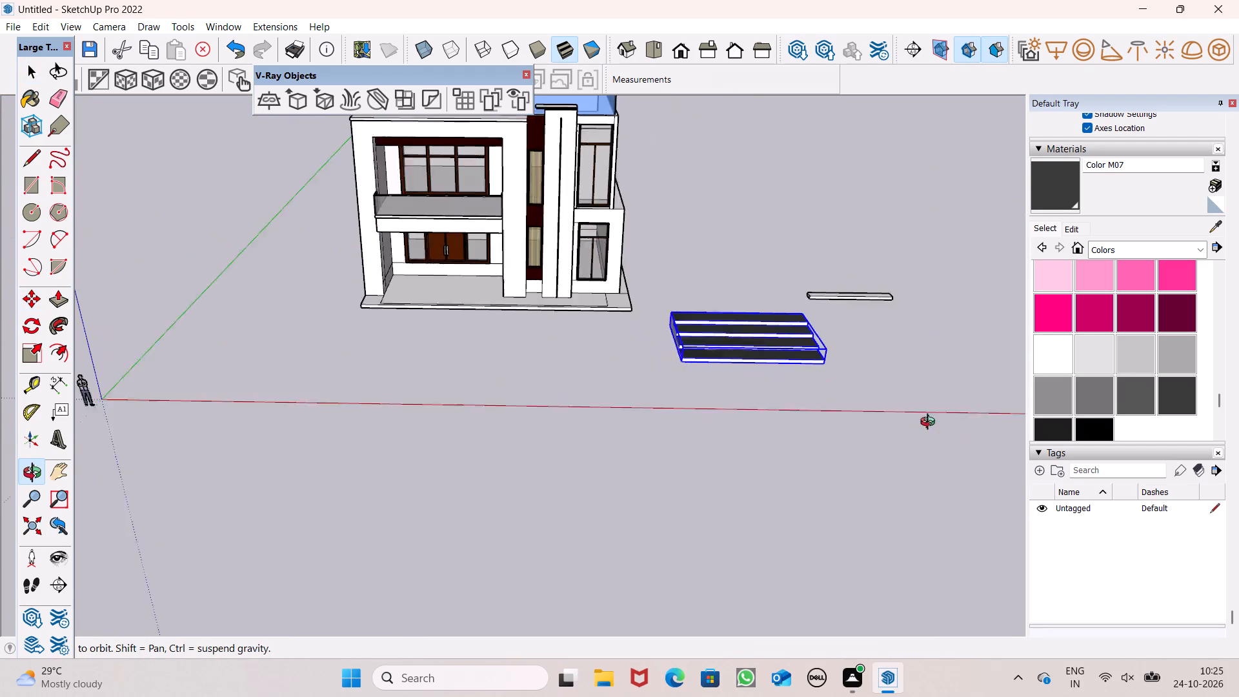
middle_drag(931, 423, 978, 450)
drag(703, 356, 647, 362)
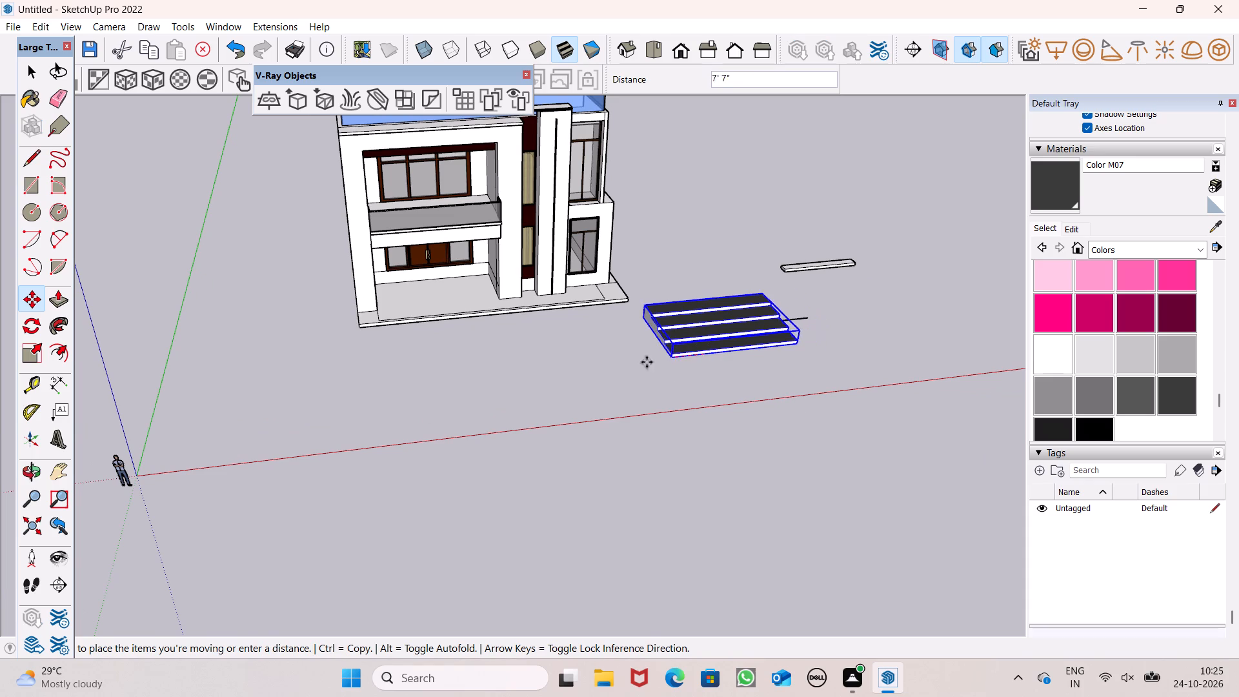
drag(647, 362, 386, 317)
Shift the stair group about 1' 10" so it fits between the porch pillars with its back corner at the entrance wall.
scroll(418, 270, up, 5)
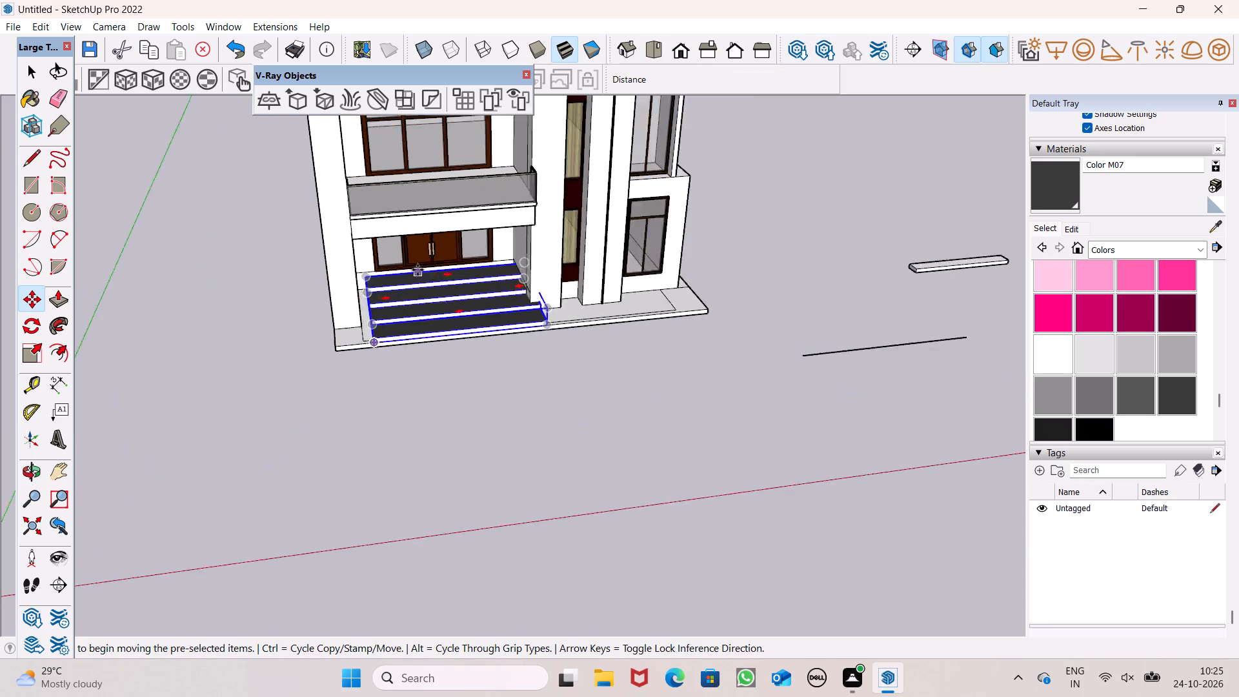
scroll(418, 270, up, 4)
scroll(561, 321, up, 1)
middle_drag(561, 330, 527, 353)
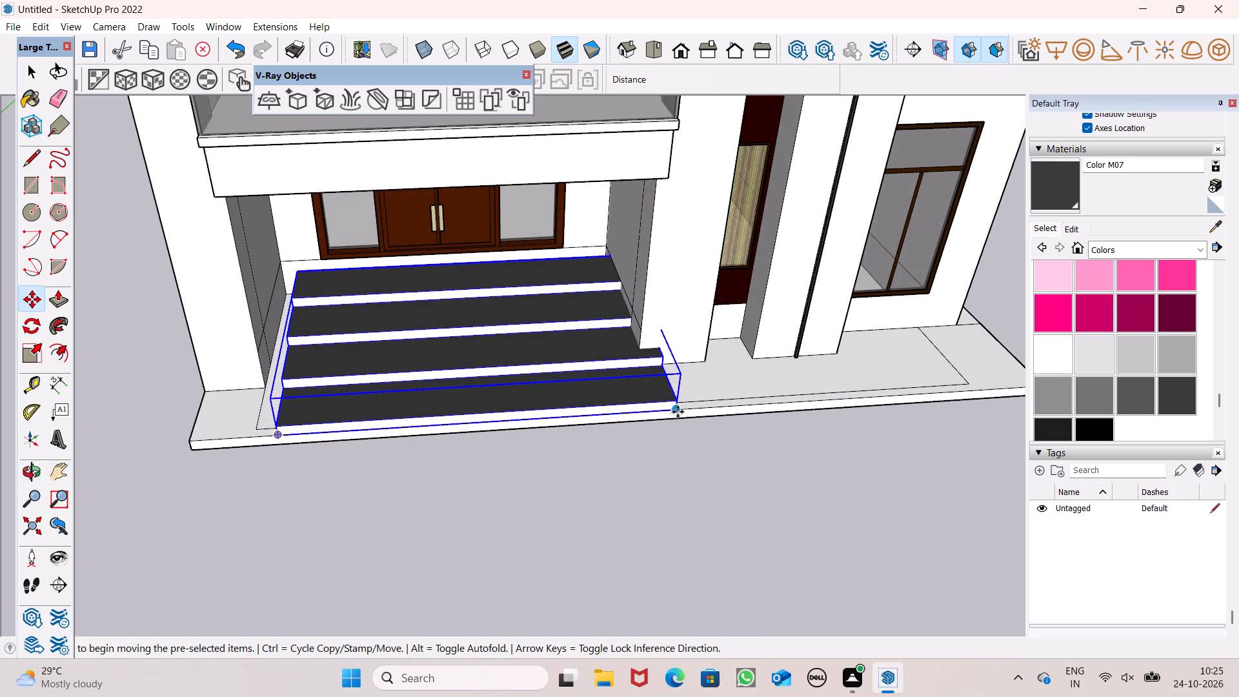
drag(678, 412, 649, 404)
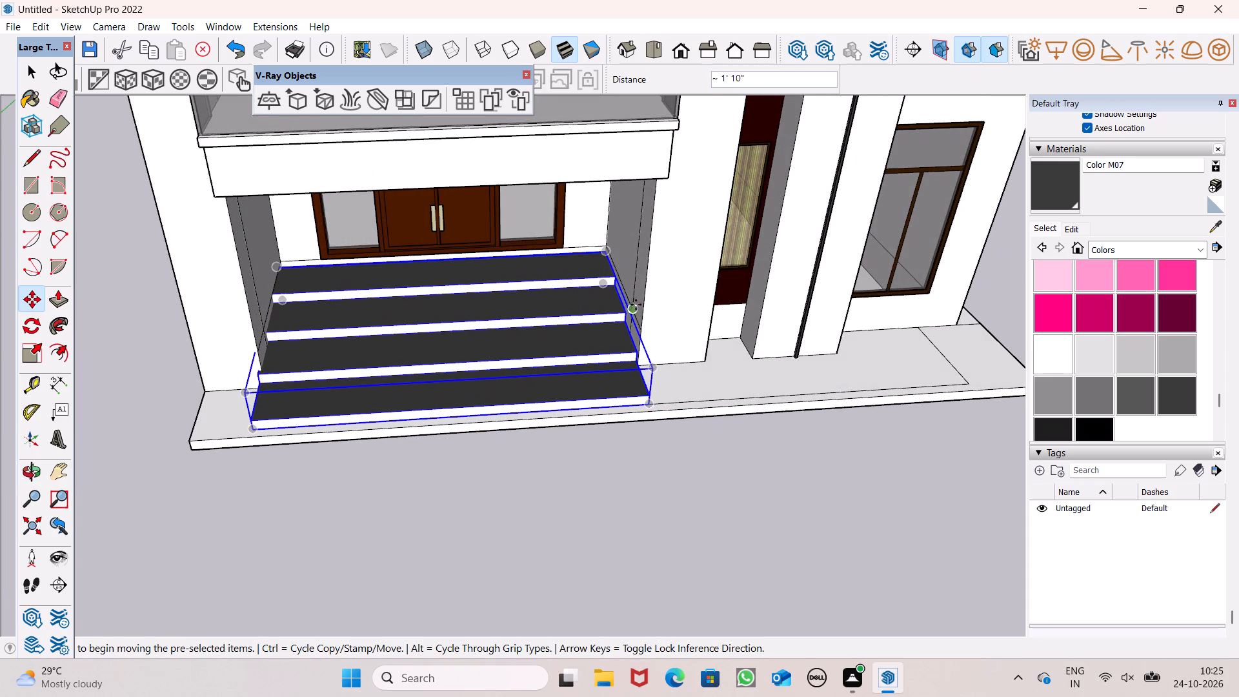
scroll(636, 302, up, 7)
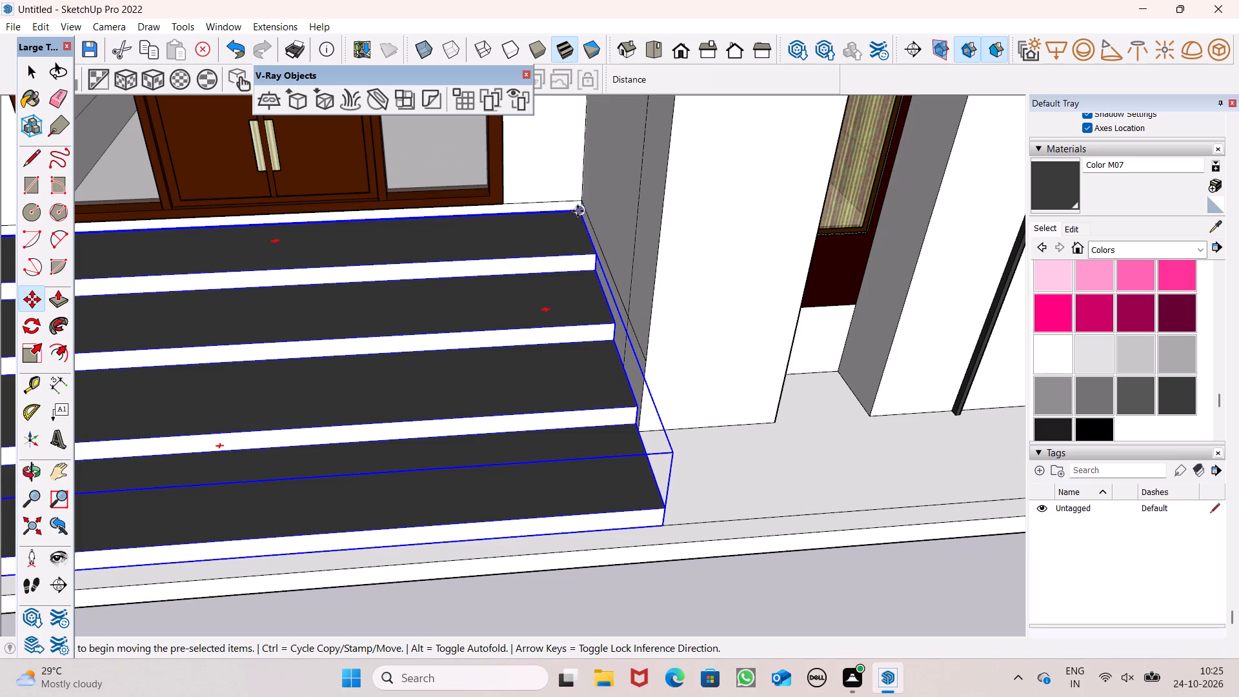
click(581, 211)
scroll(485, 210, down, 5)
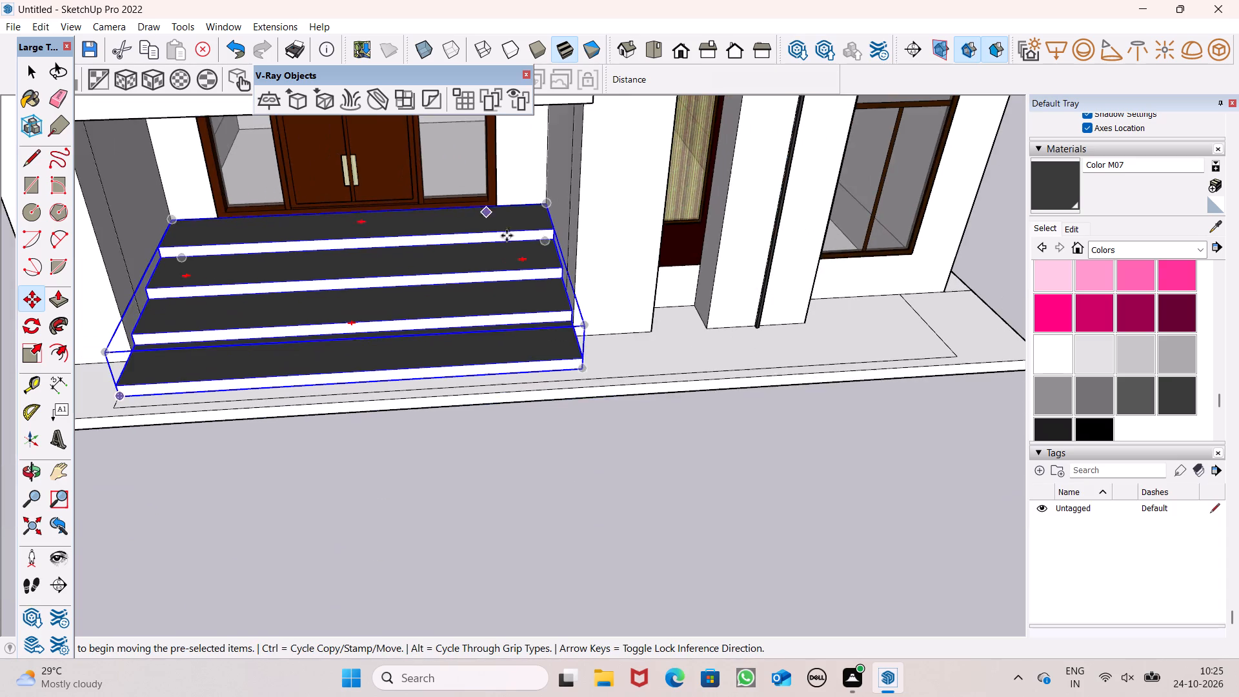
middle_drag(570, 389, 327, 294)
click(490, 425)
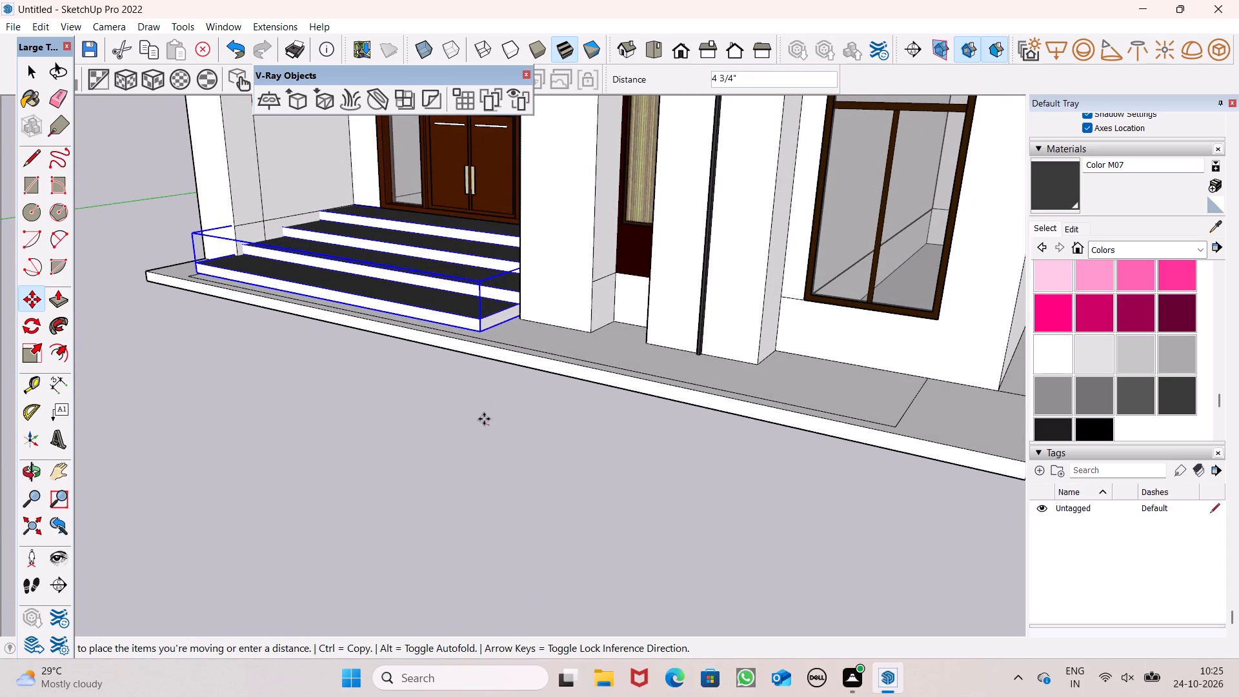
key(space)
key(space)
click(498, 421)
Delete the stray line lying on the ground between the house and the loose slab.
middle_drag(512, 376, 761, 445)
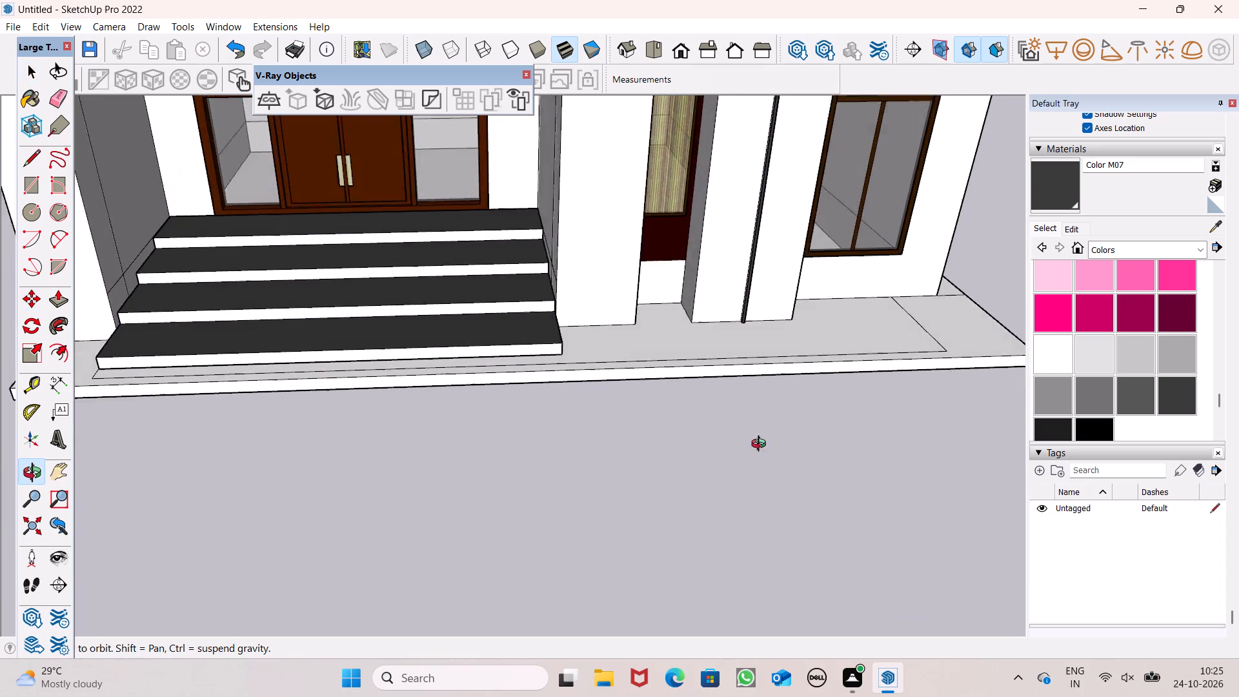
middle_drag(761, 445, 808, 452)
scroll(761, 383, down, 5)
middle_drag(739, 461, 325, 380)
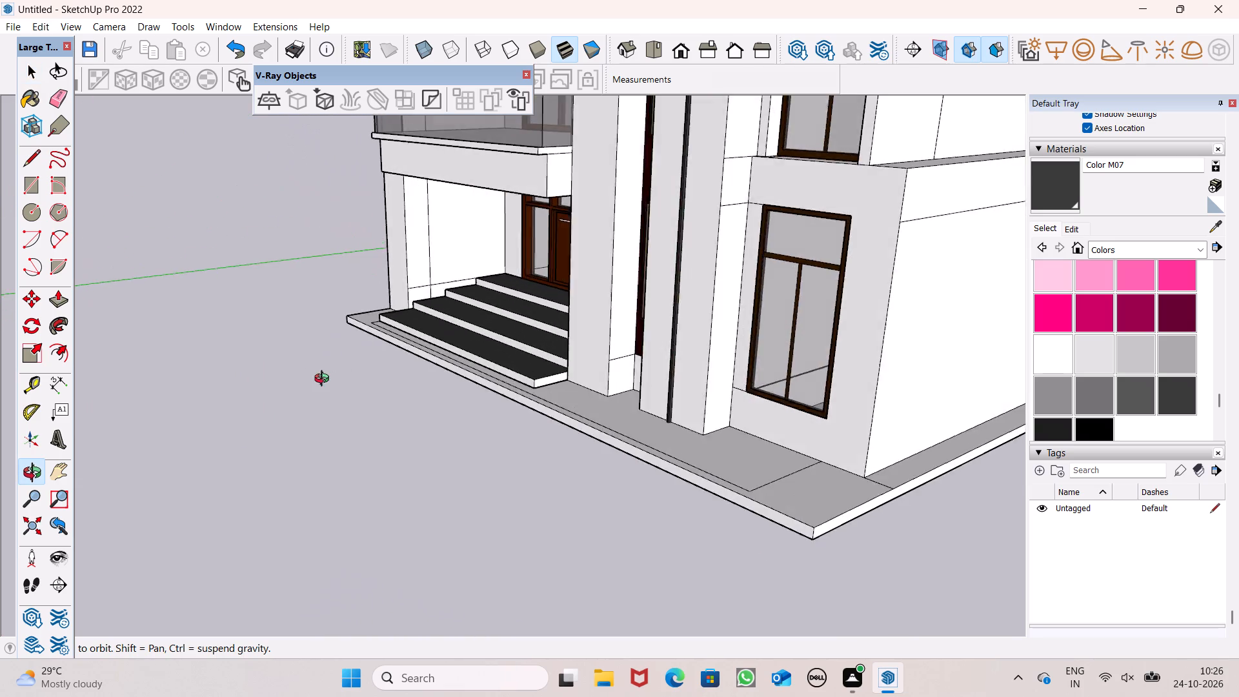
middle_drag(325, 380, 638, 387)
scroll(712, 374, down, 5)
middle_drag(704, 407, 632, 447)
scroll(627, 432, up, 1)
scroll(435, 382, down, 6)
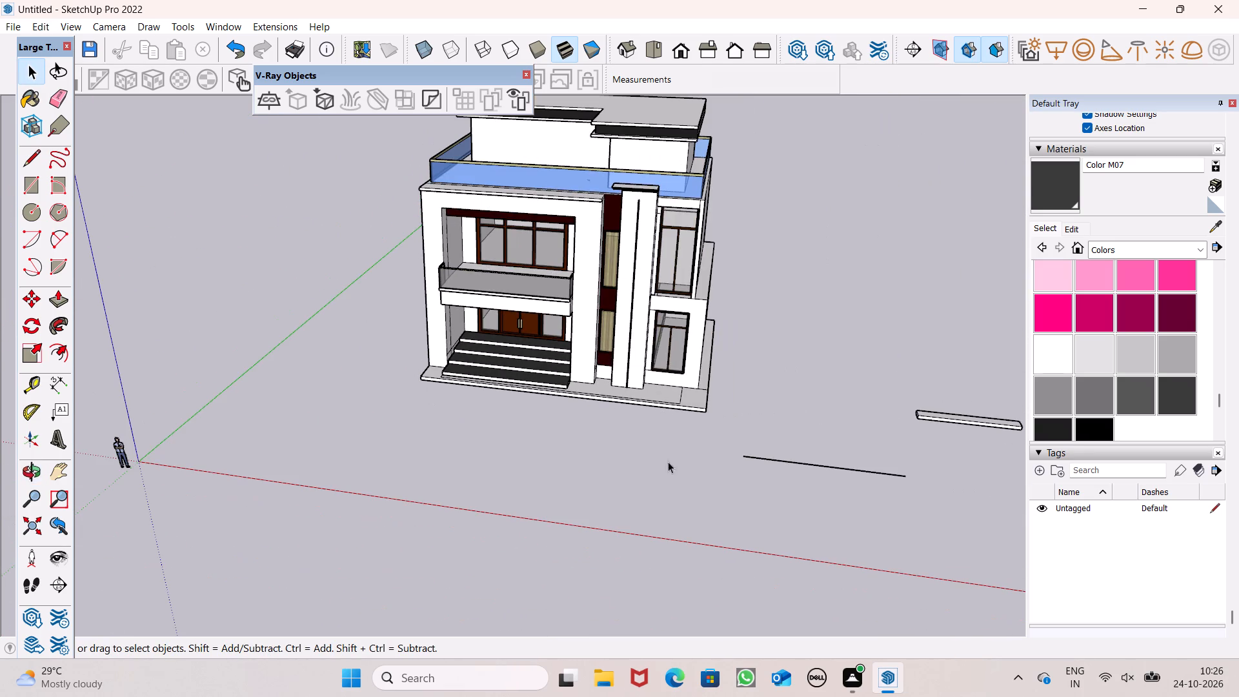
click(789, 453)
click(796, 462)
key(Delete)
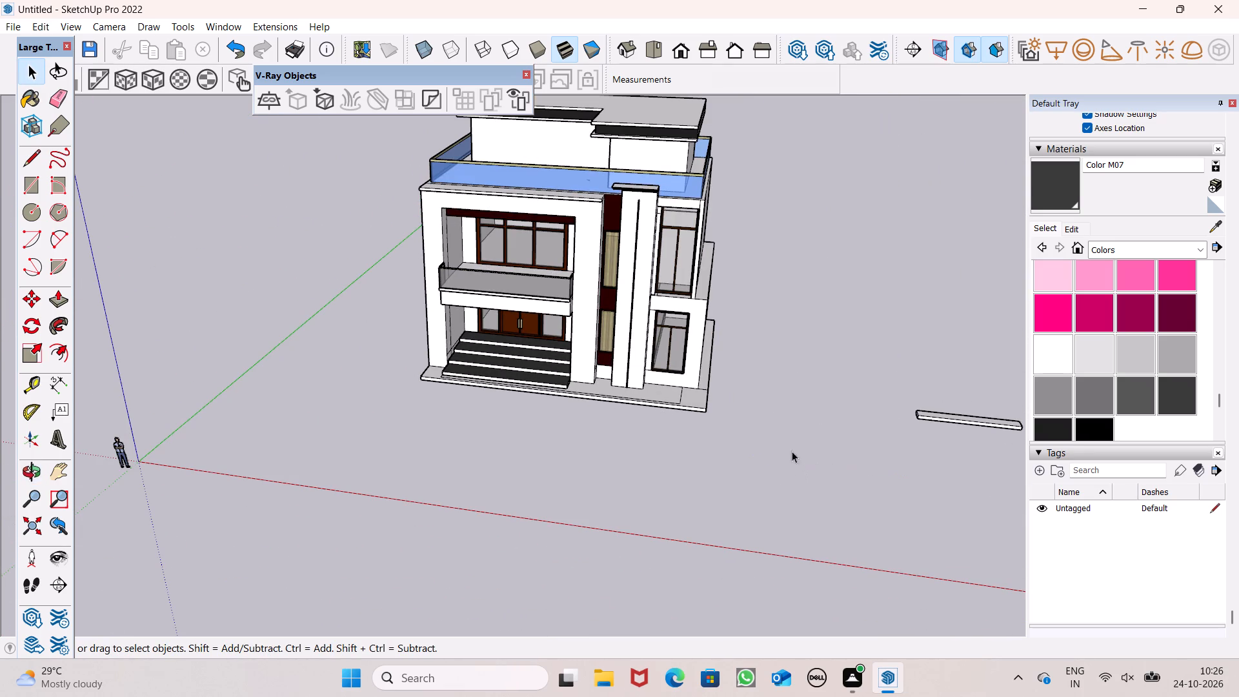
Draw two lines on the slab by the outer pillar: 5' 3 3/16" from its base and 9" from the inset outline corner, both to the front edge.
scroll(745, 472, down, 3)
middle_drag(703, 461, 721, 449)
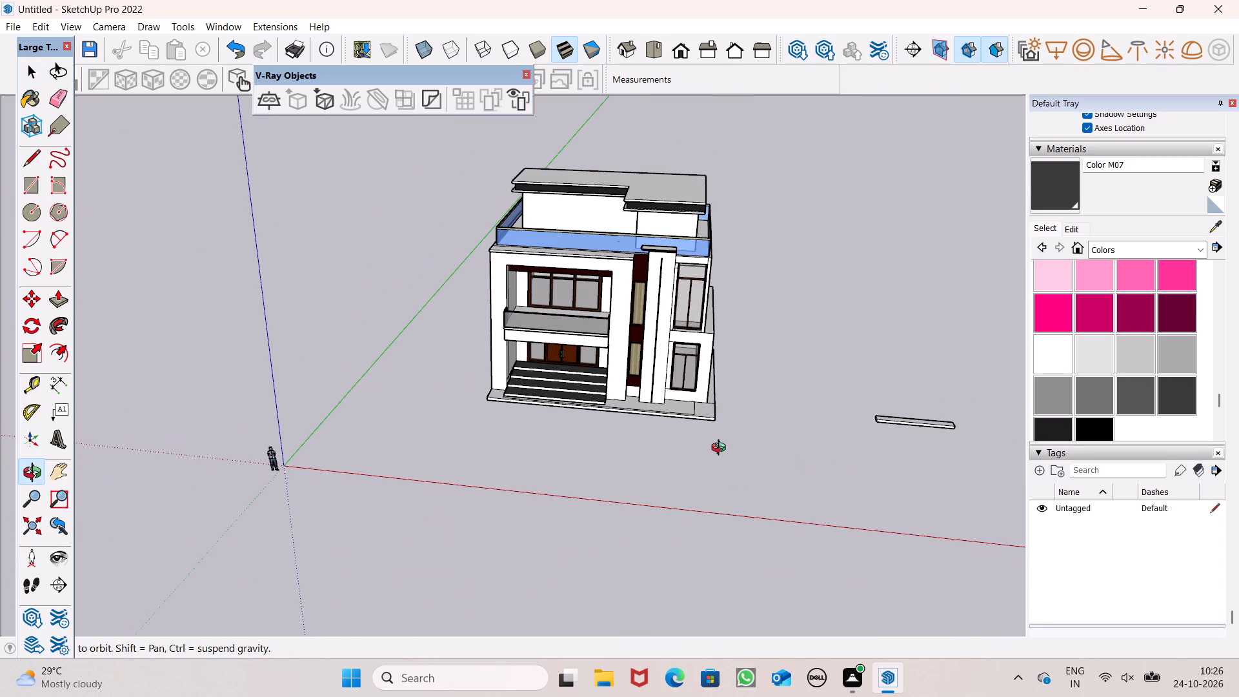
middle_drag(721, 449, 721, 450)
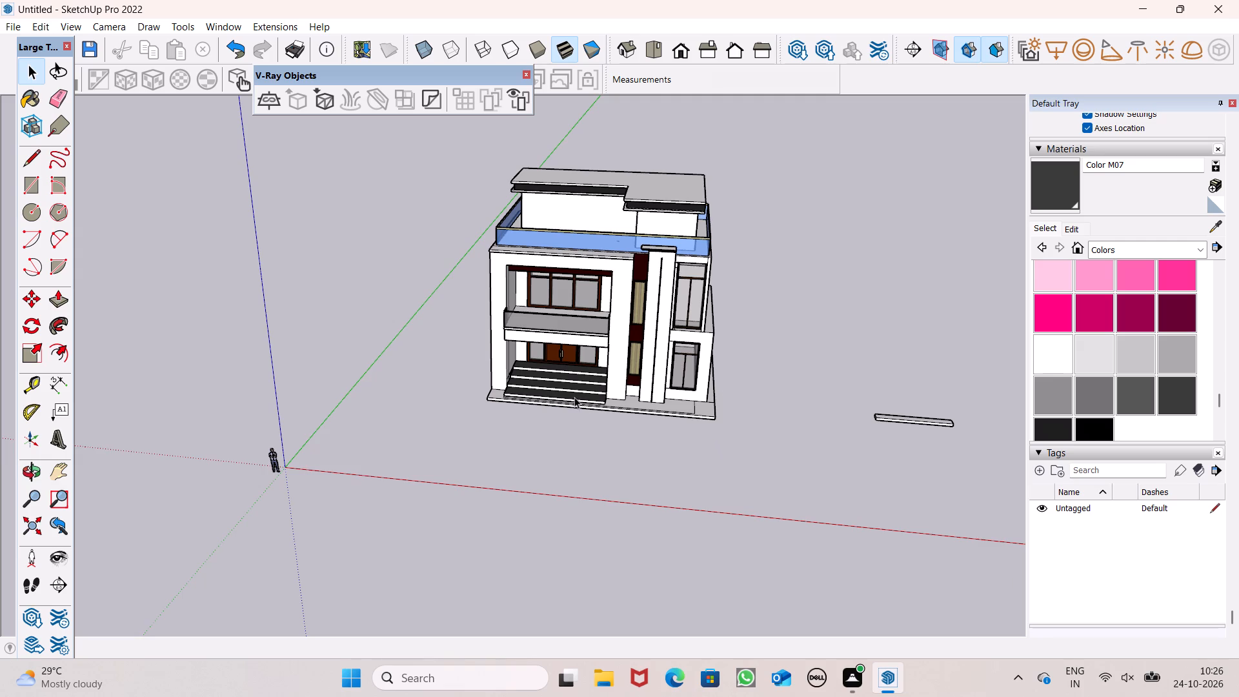
scroll(530, 396, up, 7)
middle_drag(509, 421, 585, 488)
scroll(448, 401, up, 8)
scroll(574, 401, up, 1)
middle_drag(574, 403, 573, 423)
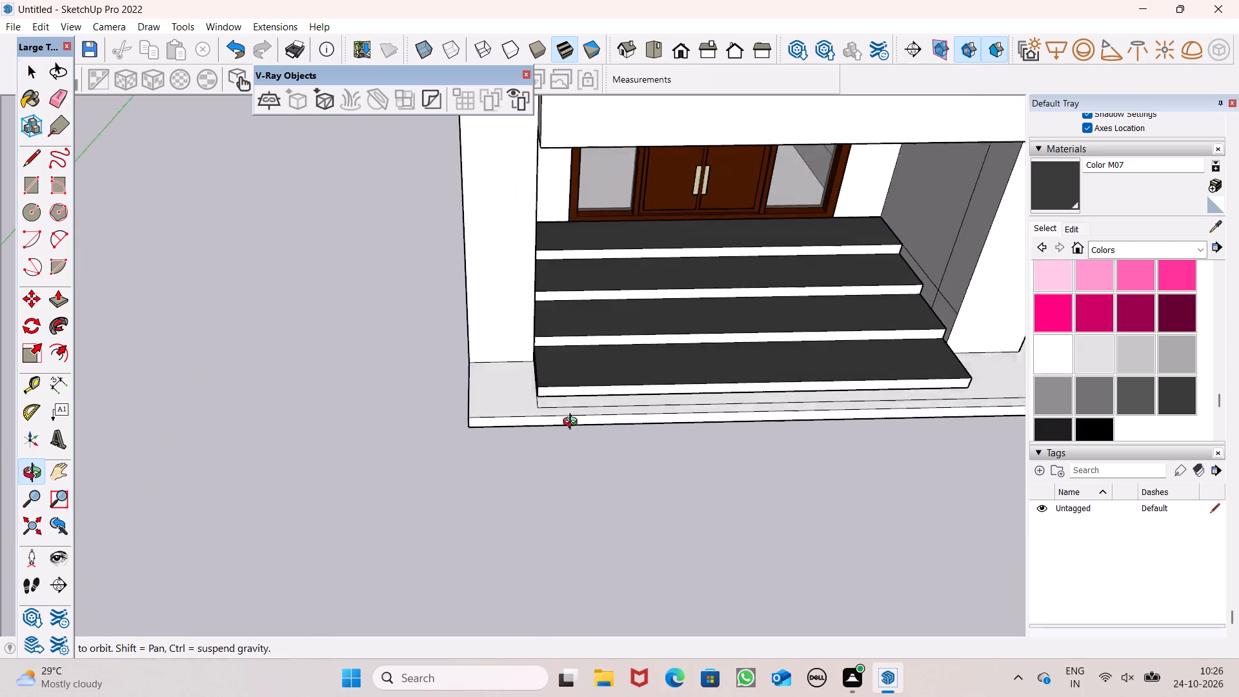
middle_drag(573, 423, 596, 477)
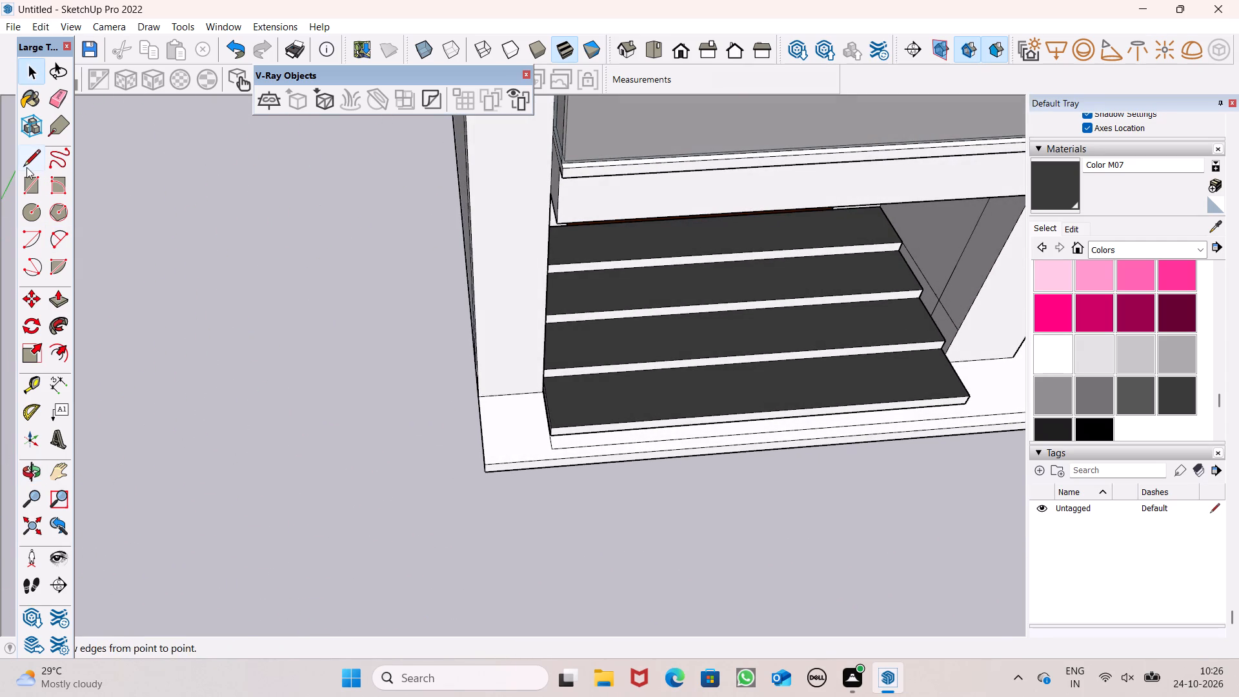
click(26, 167)
scroll(388, 322, up, 4)
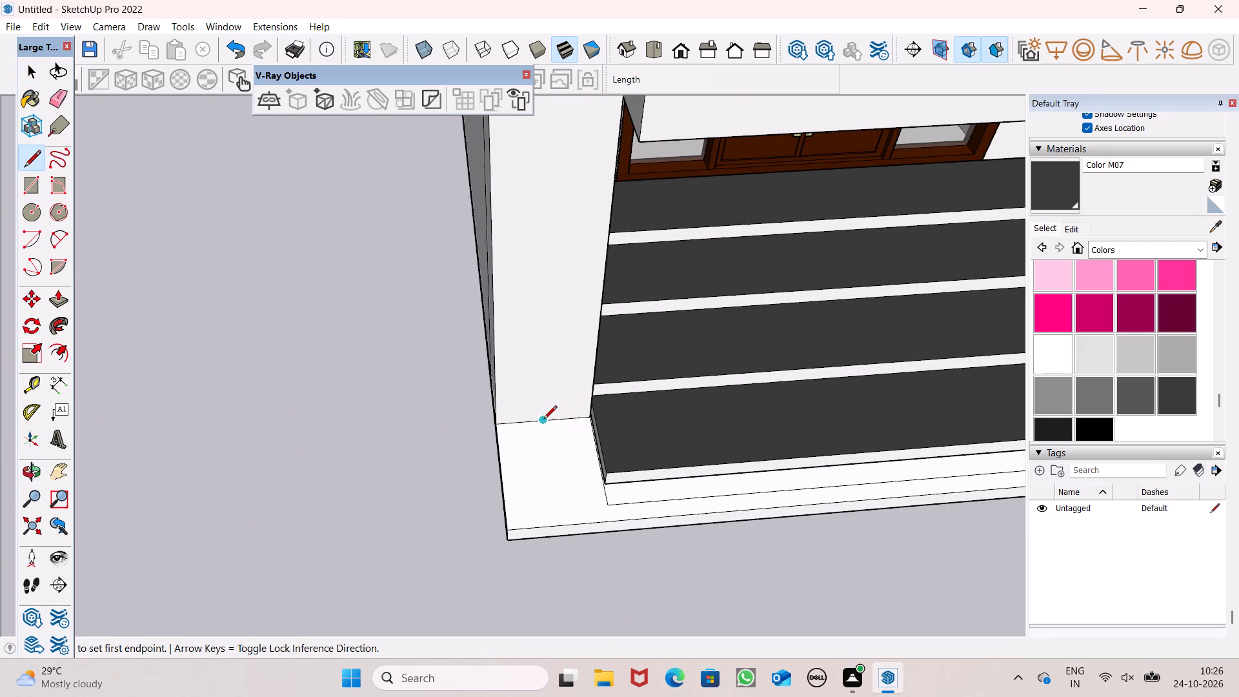
click(543, 420)
click(550, 527)
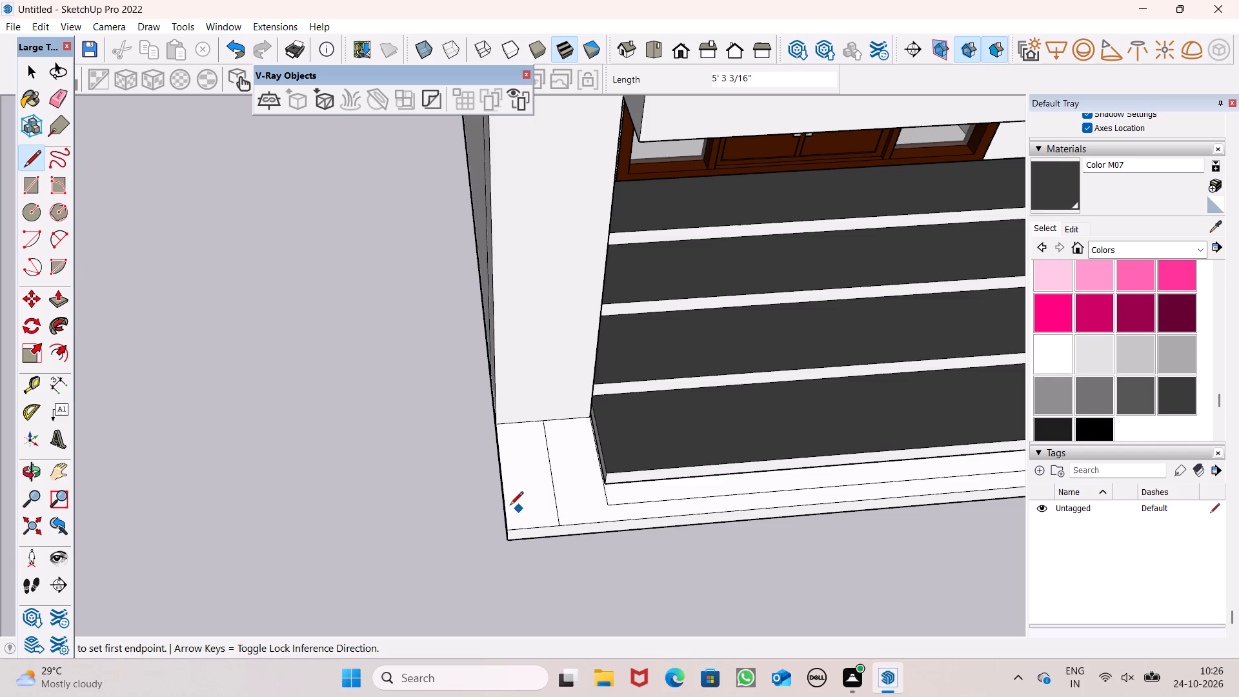
double_click(607, 507)
click(612, 517)
key(space)
Erase the remaining inset outline edges on the slab in front of the stair and along its far end.
click(63, 85)
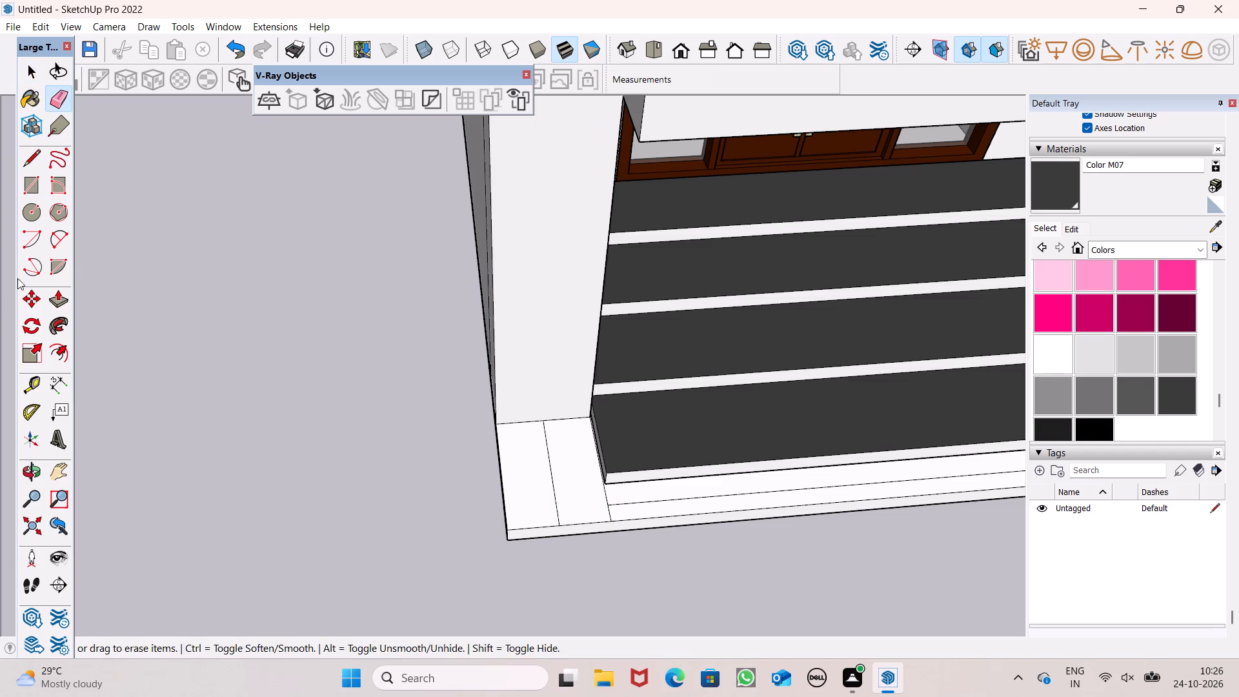
scroll(3, 345, down, 7)
scroll(473, 449, up, 4)
click(534, 430)
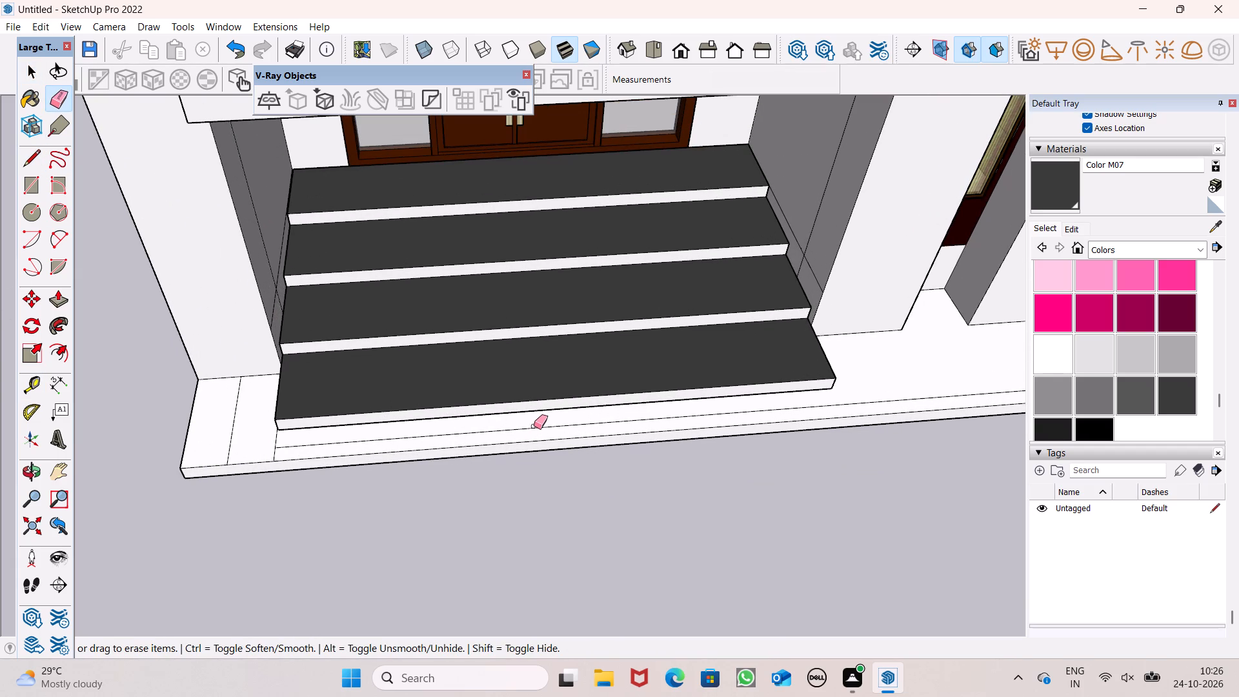
click(534, 426)
scroll(543, 384, down, 6)
drag(962, 341, 951, 352)
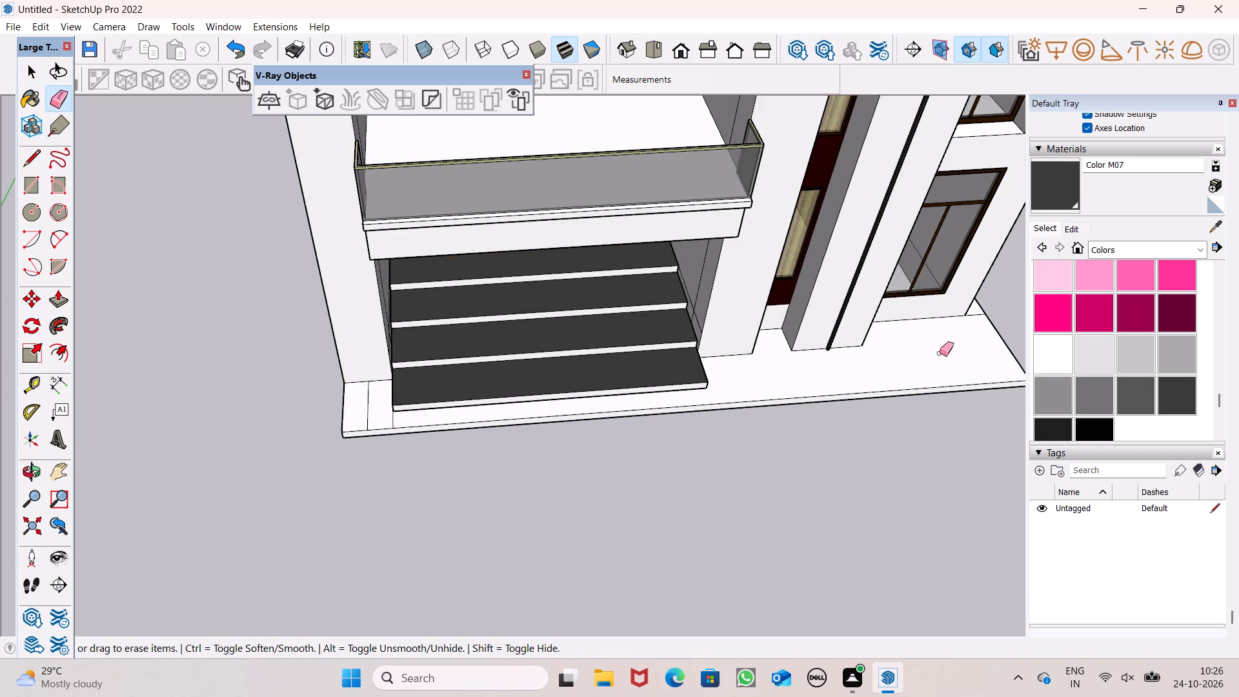
Draw two lines to the slab's front edge on the stair's other side, from its front corner (about 1' 8 7/8") and the pillar base.
scroll(759, 369, down, 3)
middle_drag(818, 410, 620, 410)
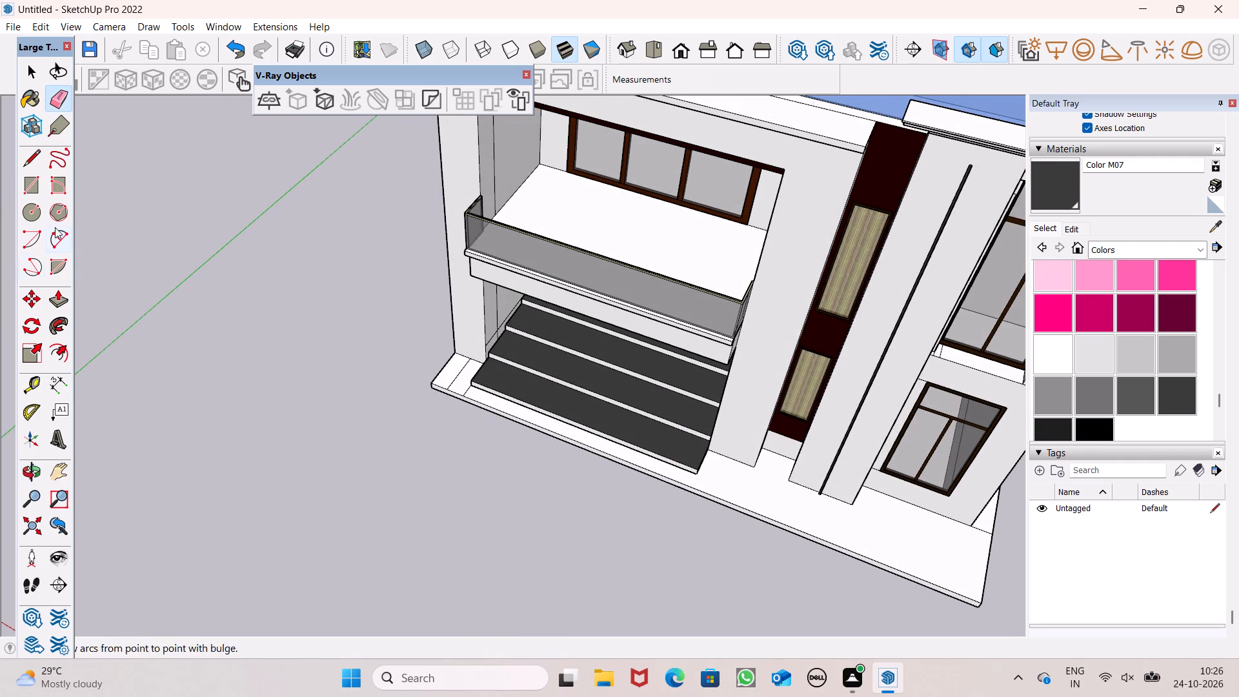
click(31, 150)
scroll(764, 555, up, 8)
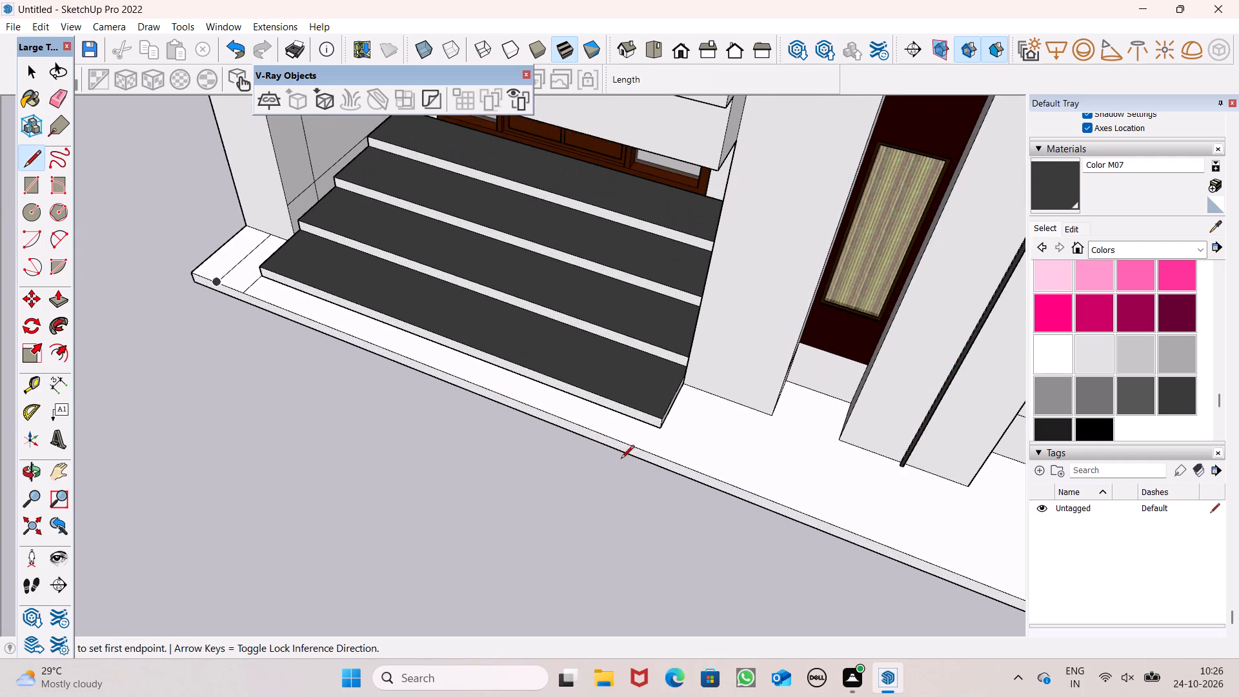
scroll(662, 426, up, 11)
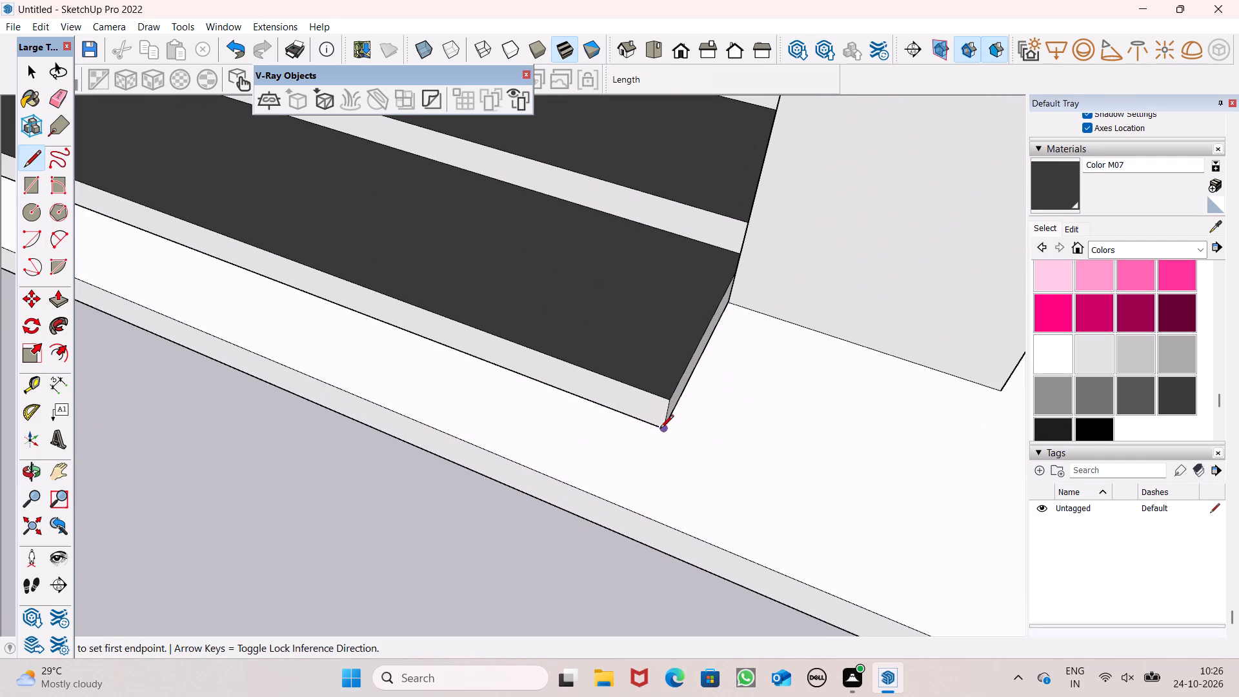
click(660, 429)
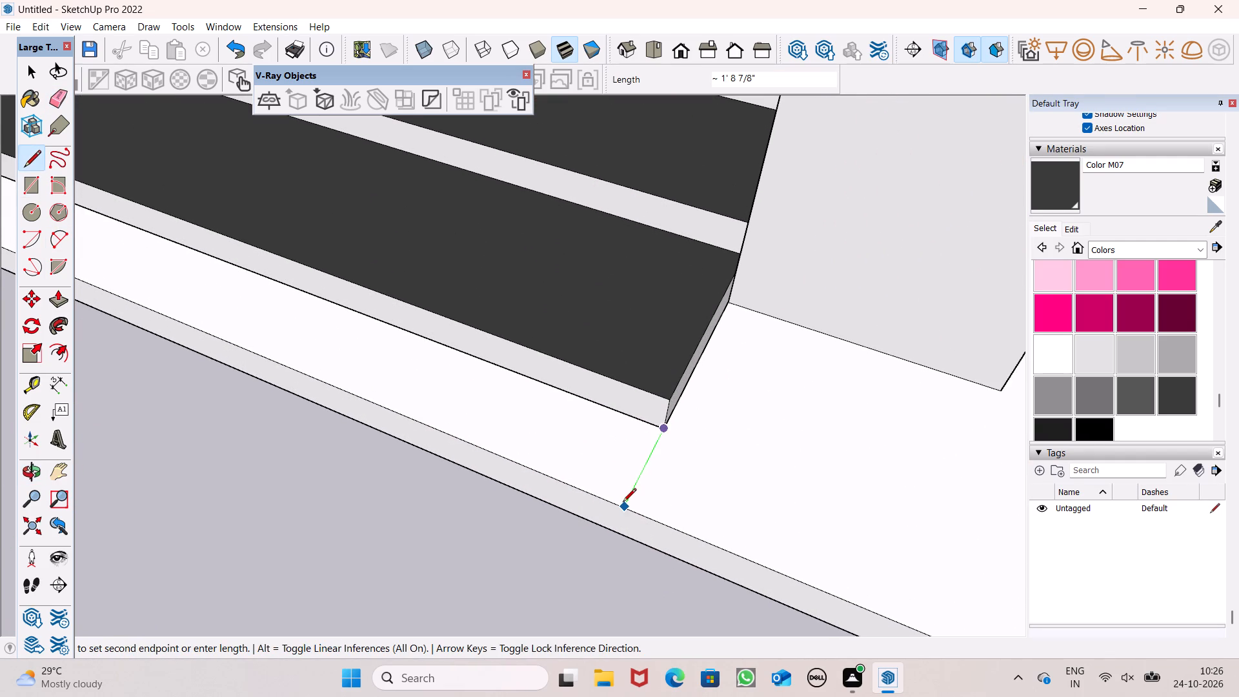
click(623, 503)
key(space)
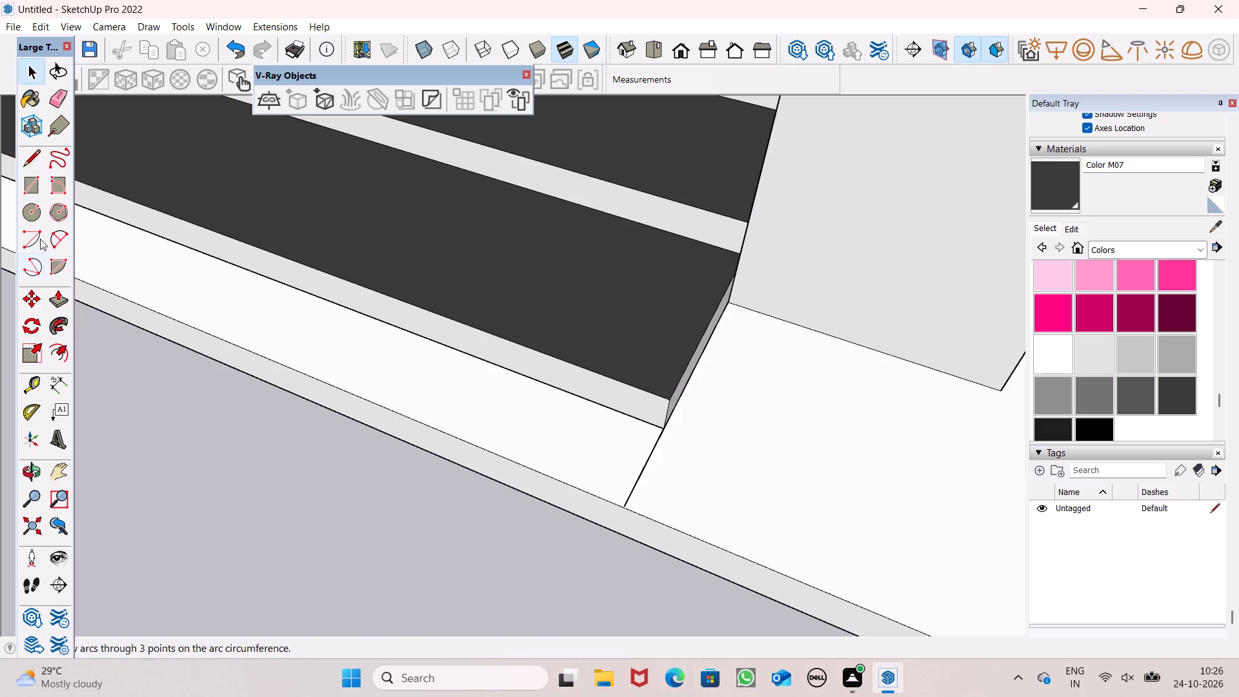
click(32, 166)
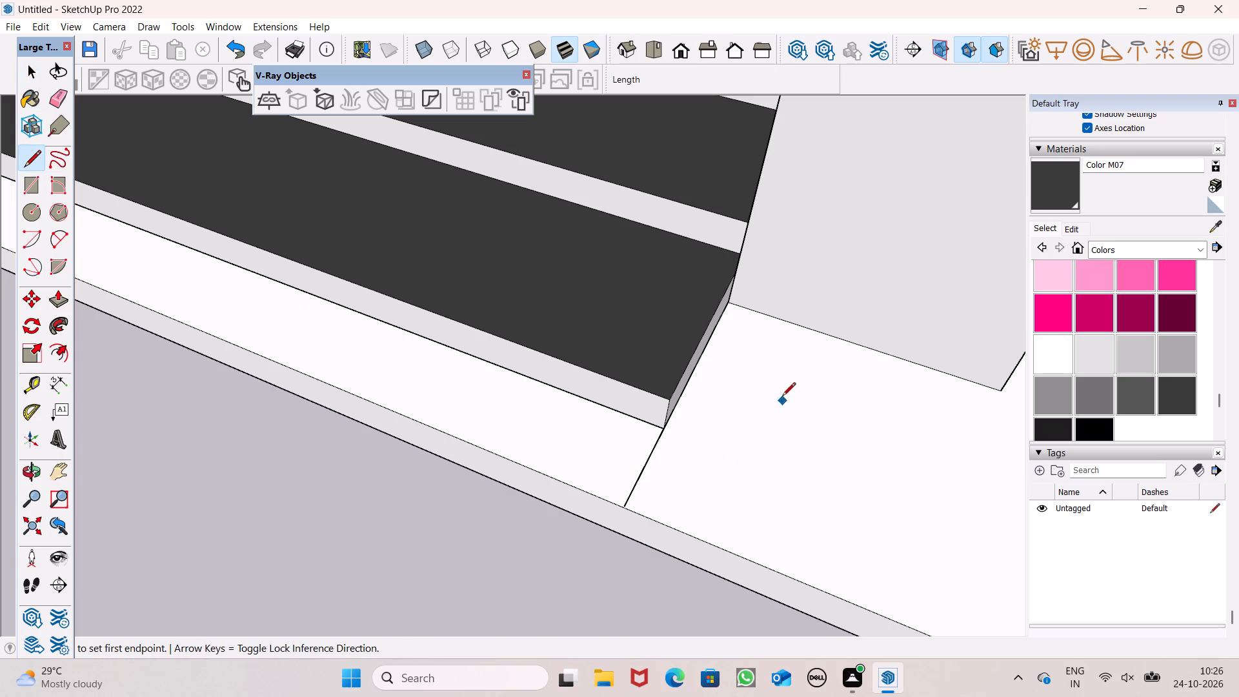
click(823, 335)
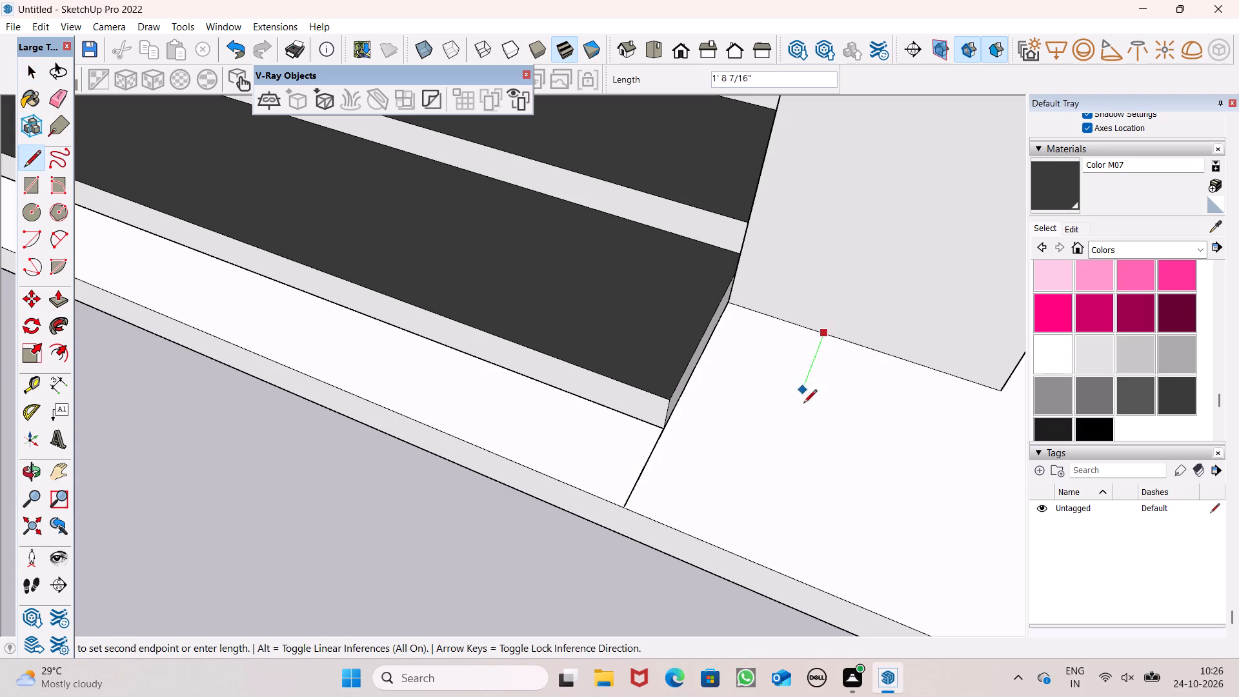
click(737, 550)
scroll(779, 439, down, 12)
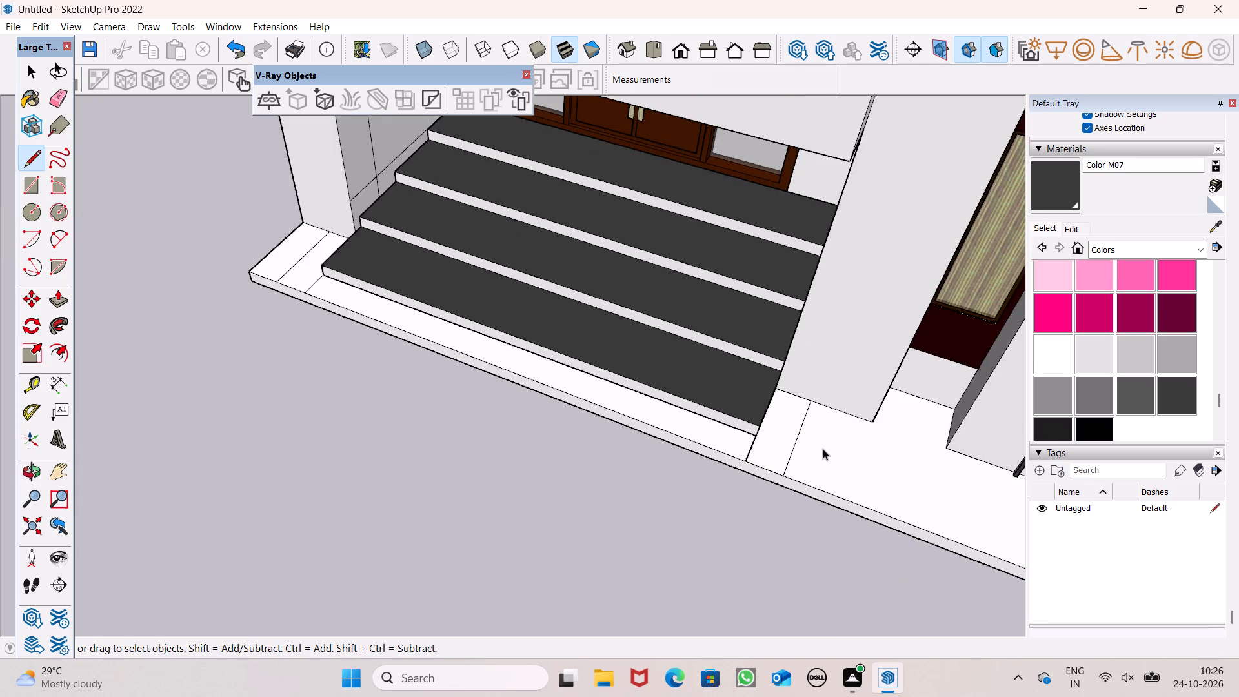
key(space)
Push/Pull the narrow slab strip between the outer pillar line and the stair up 1' 11 5/16" as a side block.
scroll(789, 460, down, 6)
scroll(696, 505, up, 1)
middle_drag(696, 505, 813, 519)
scroll(809, 492, down, 3)
middle_drag(481, 425, 525, 449)
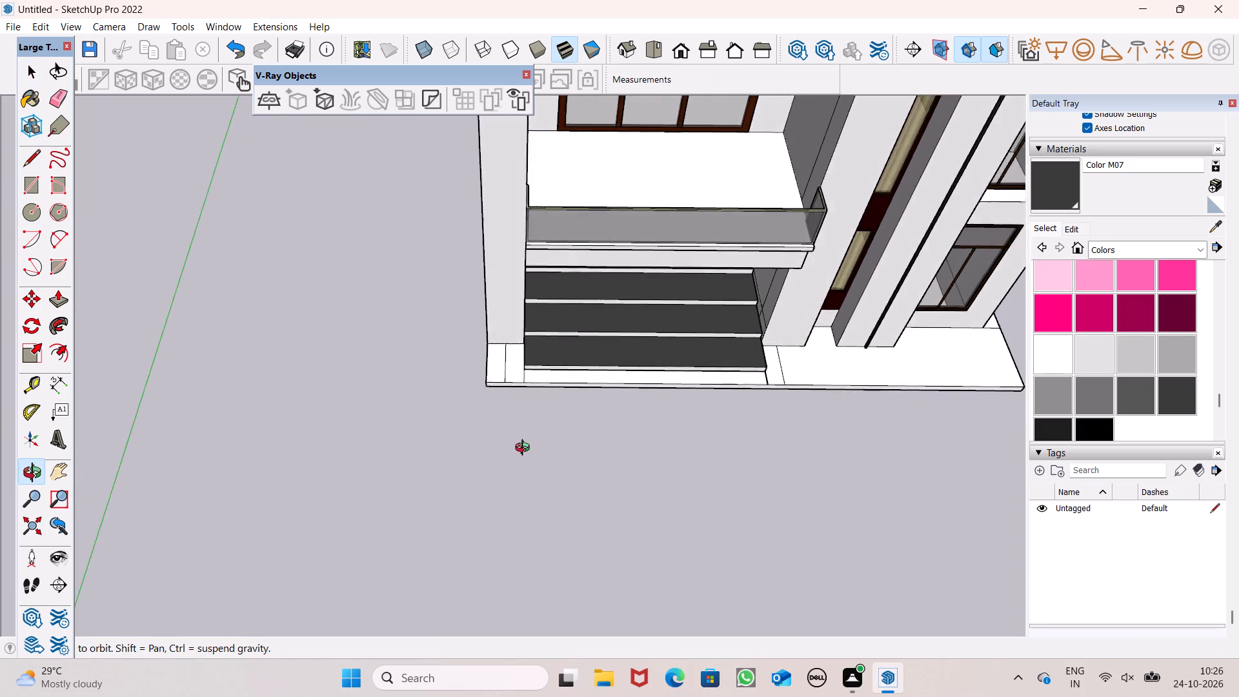
middle_drag(525, 449, 583, 393)
scroll(578, 396, up, 1)
scroll(444, 313, up, 7)
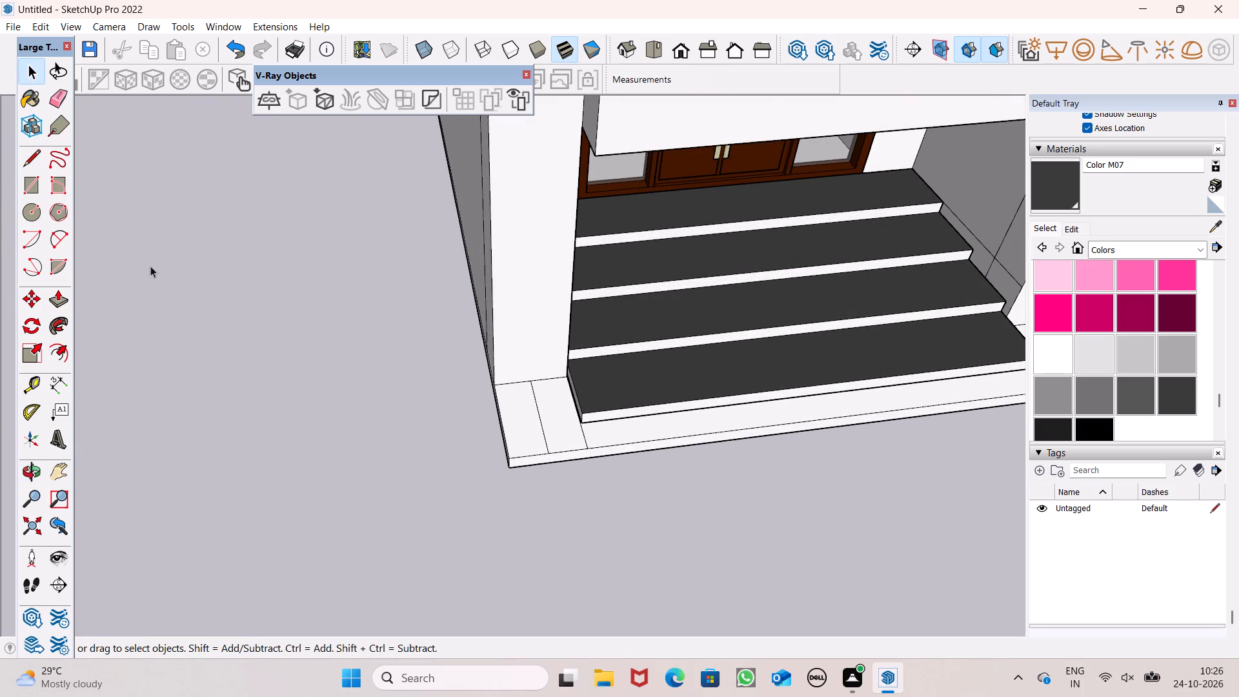
click(63, 305)
scroll(494, 375, up, 4)
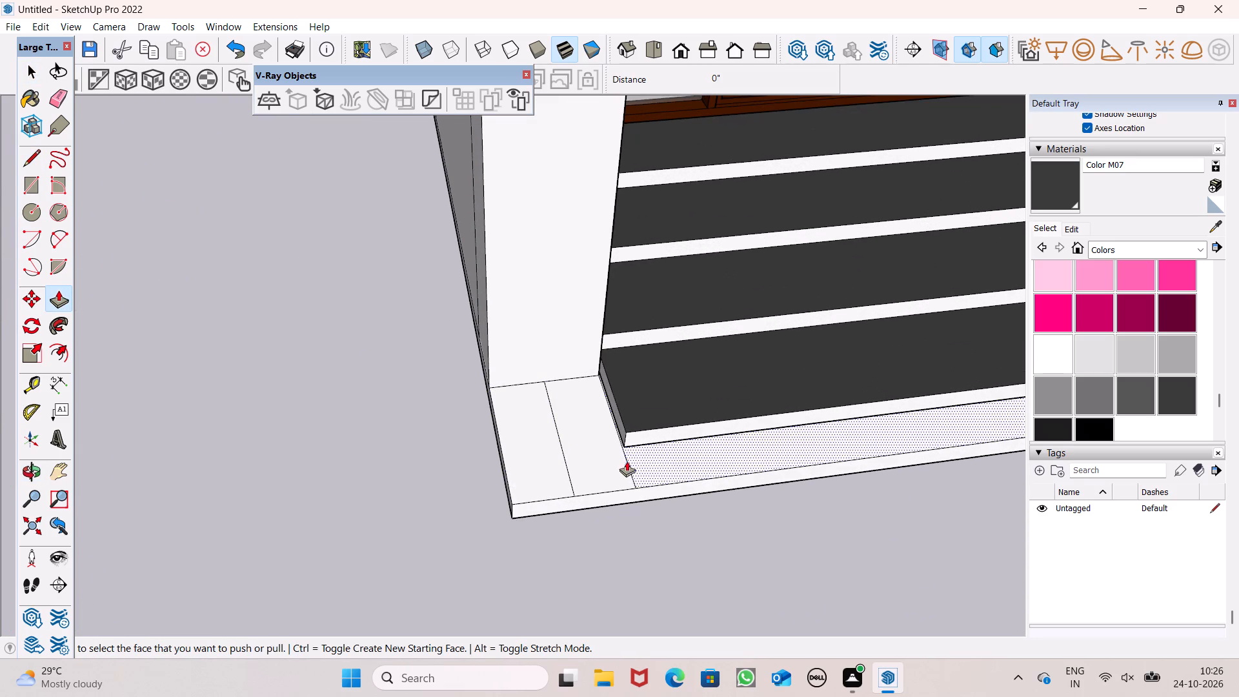
drag(614, 469, 610, 429)
scroll(552, 404, down, 4)
middle_drag(607, 421, 495, 199)
scroll(536, 260, down, 2)
middle_drag(573, 309, 621, 365)
scroll(569, 381, up, 7)
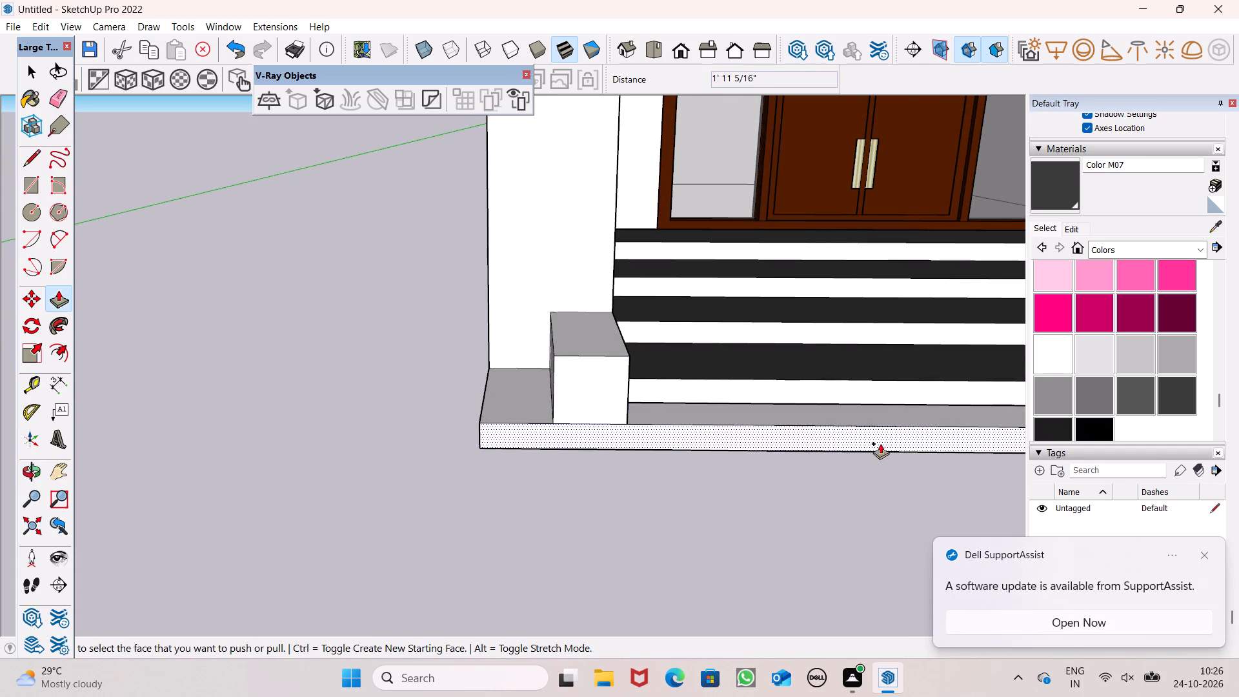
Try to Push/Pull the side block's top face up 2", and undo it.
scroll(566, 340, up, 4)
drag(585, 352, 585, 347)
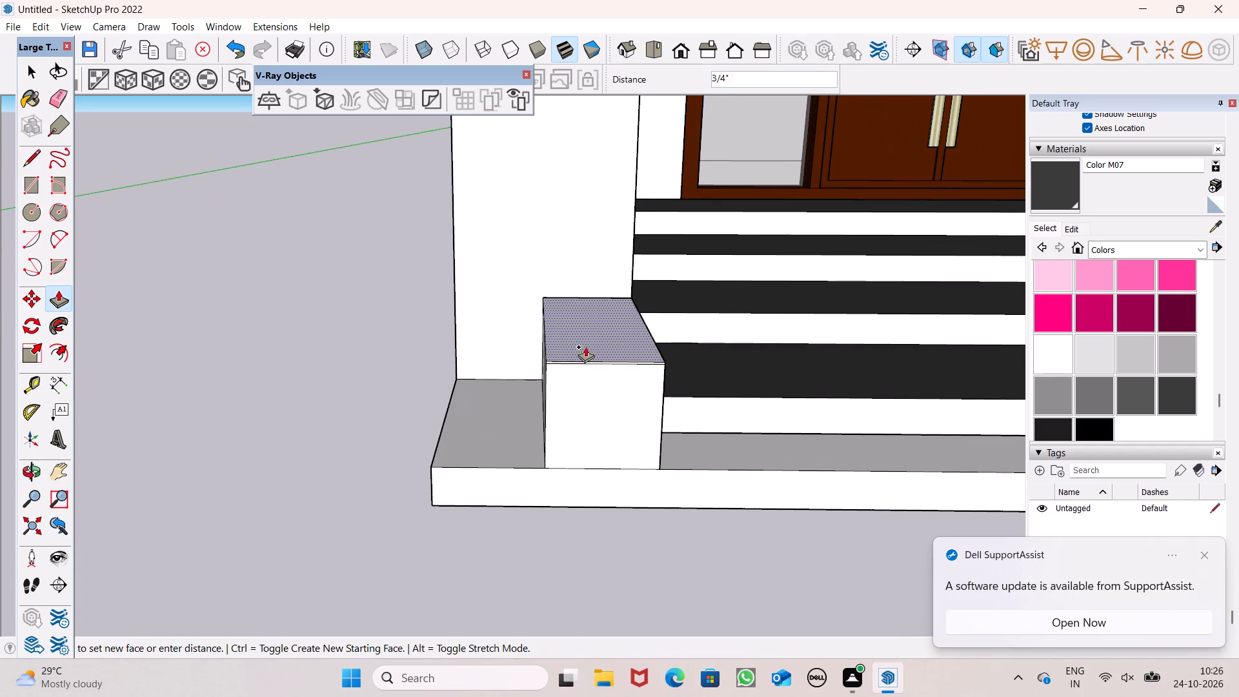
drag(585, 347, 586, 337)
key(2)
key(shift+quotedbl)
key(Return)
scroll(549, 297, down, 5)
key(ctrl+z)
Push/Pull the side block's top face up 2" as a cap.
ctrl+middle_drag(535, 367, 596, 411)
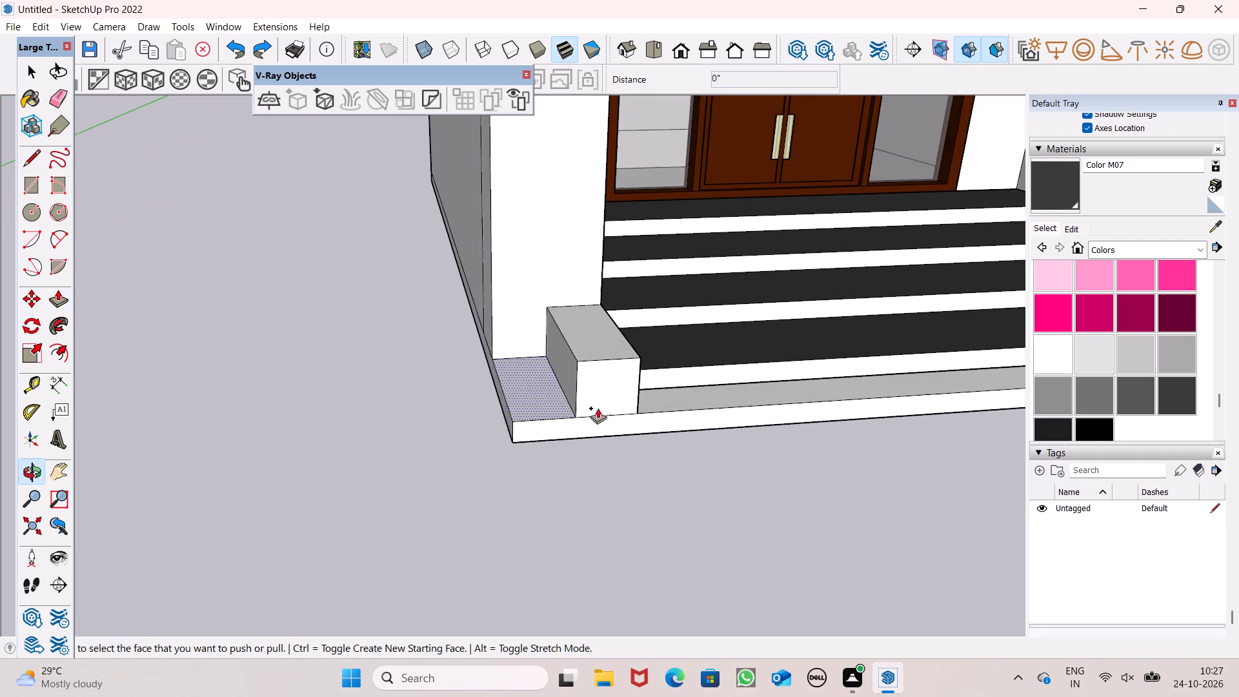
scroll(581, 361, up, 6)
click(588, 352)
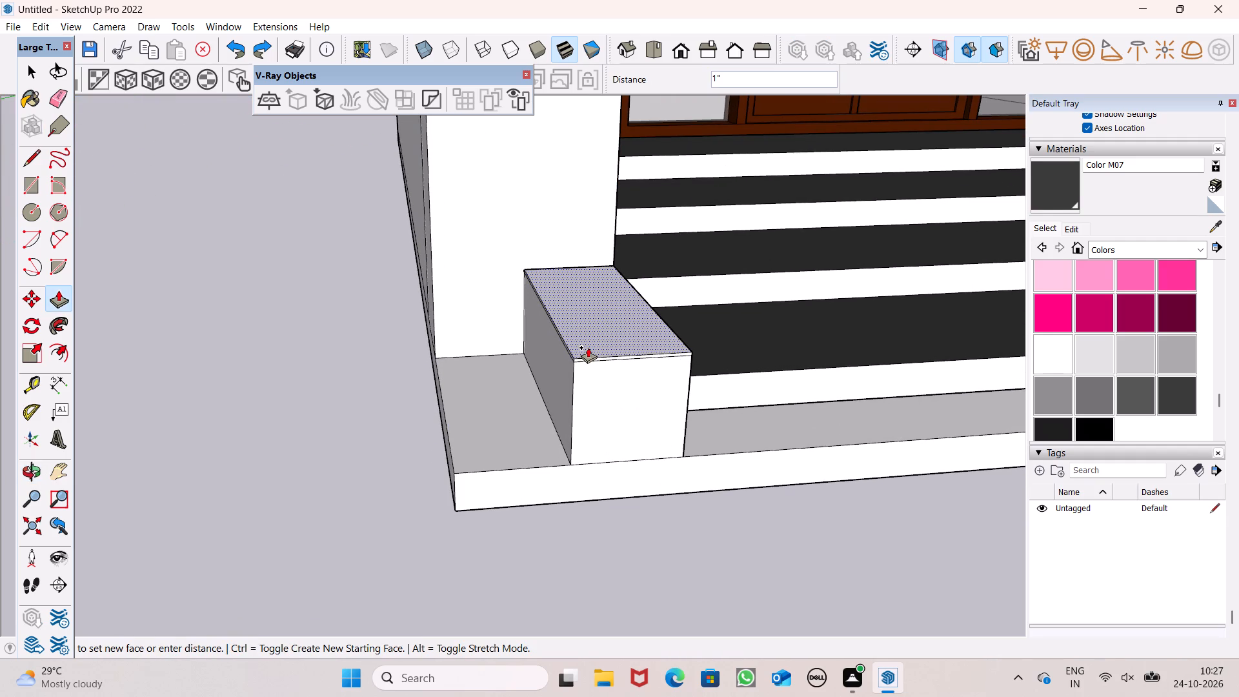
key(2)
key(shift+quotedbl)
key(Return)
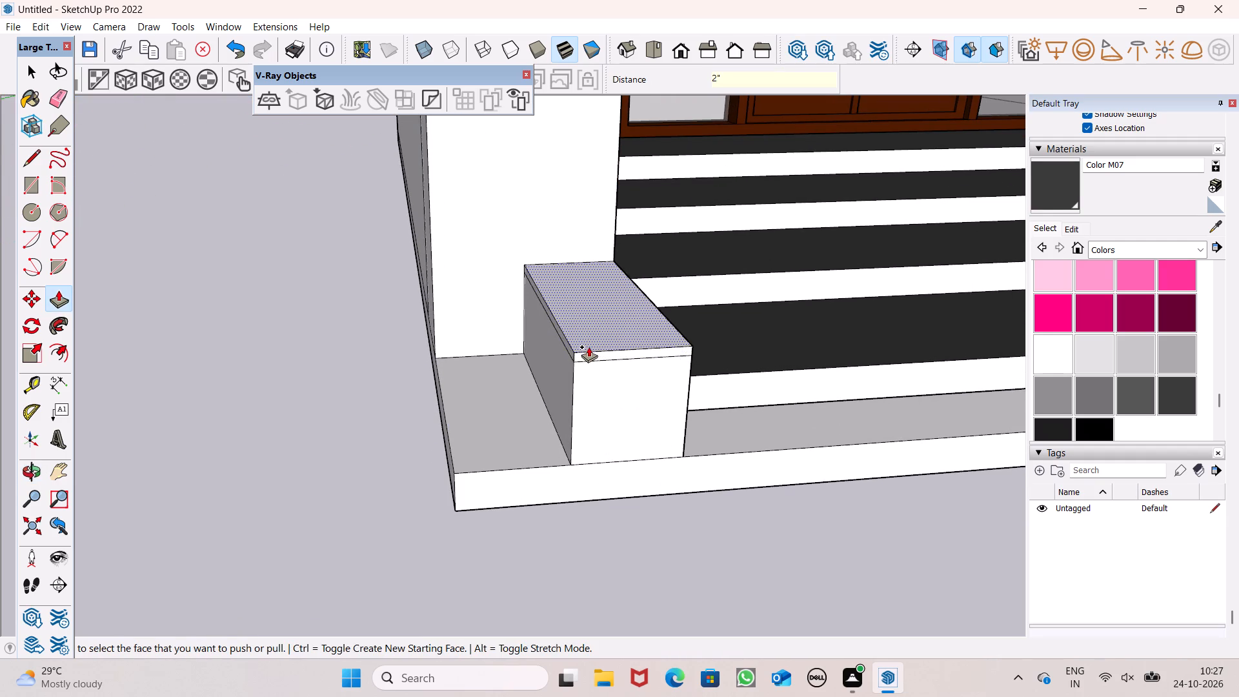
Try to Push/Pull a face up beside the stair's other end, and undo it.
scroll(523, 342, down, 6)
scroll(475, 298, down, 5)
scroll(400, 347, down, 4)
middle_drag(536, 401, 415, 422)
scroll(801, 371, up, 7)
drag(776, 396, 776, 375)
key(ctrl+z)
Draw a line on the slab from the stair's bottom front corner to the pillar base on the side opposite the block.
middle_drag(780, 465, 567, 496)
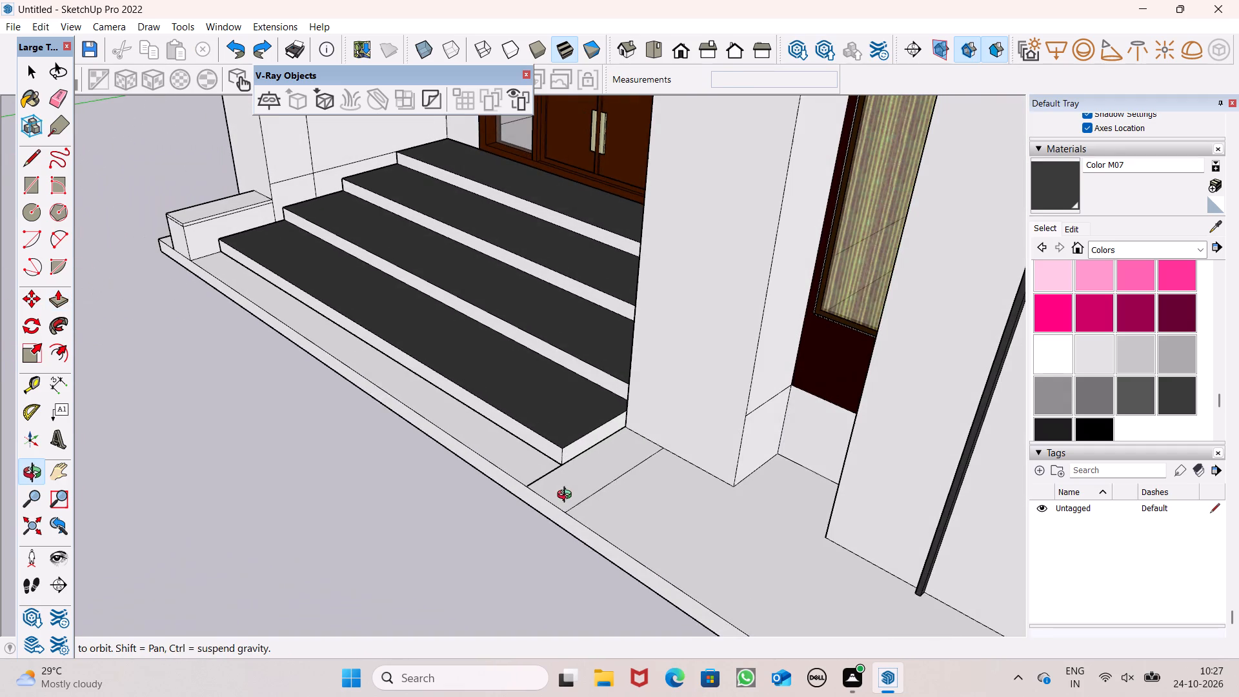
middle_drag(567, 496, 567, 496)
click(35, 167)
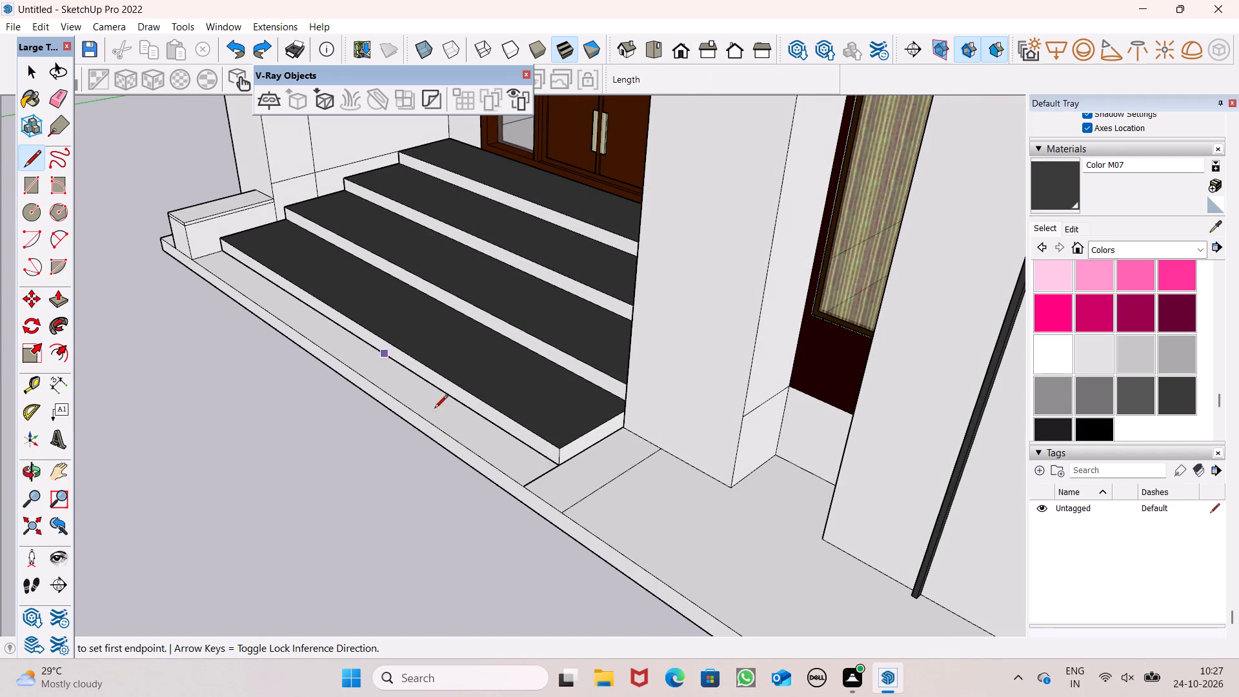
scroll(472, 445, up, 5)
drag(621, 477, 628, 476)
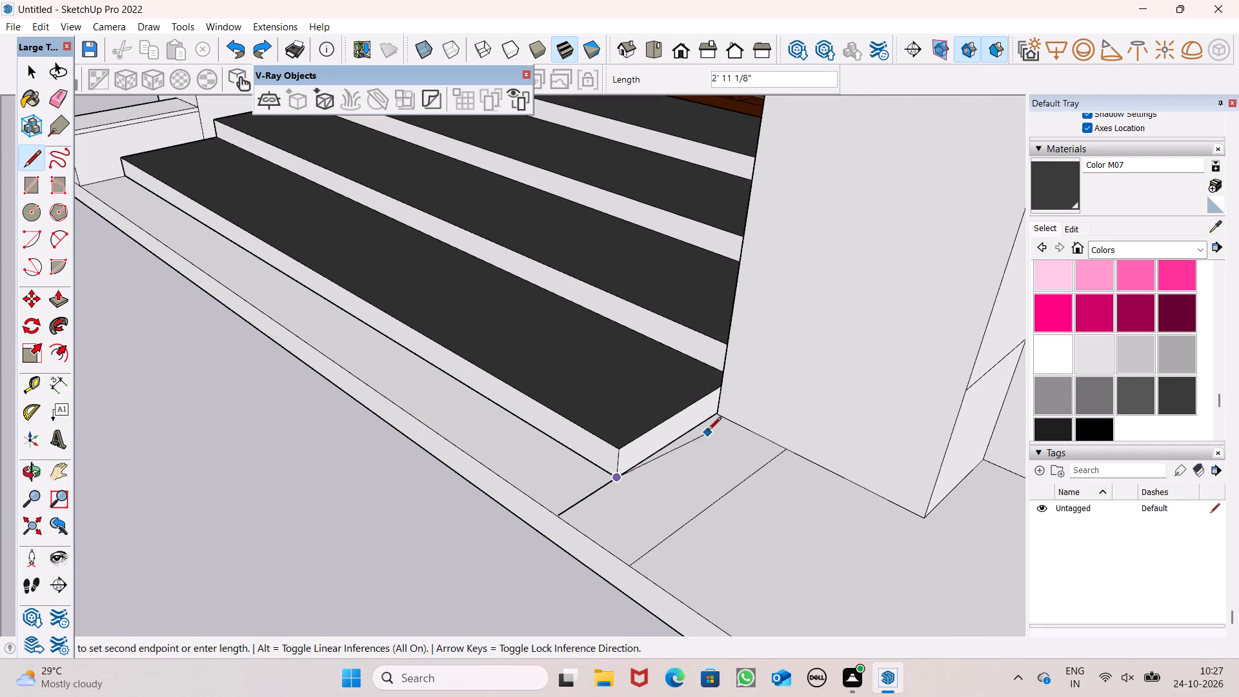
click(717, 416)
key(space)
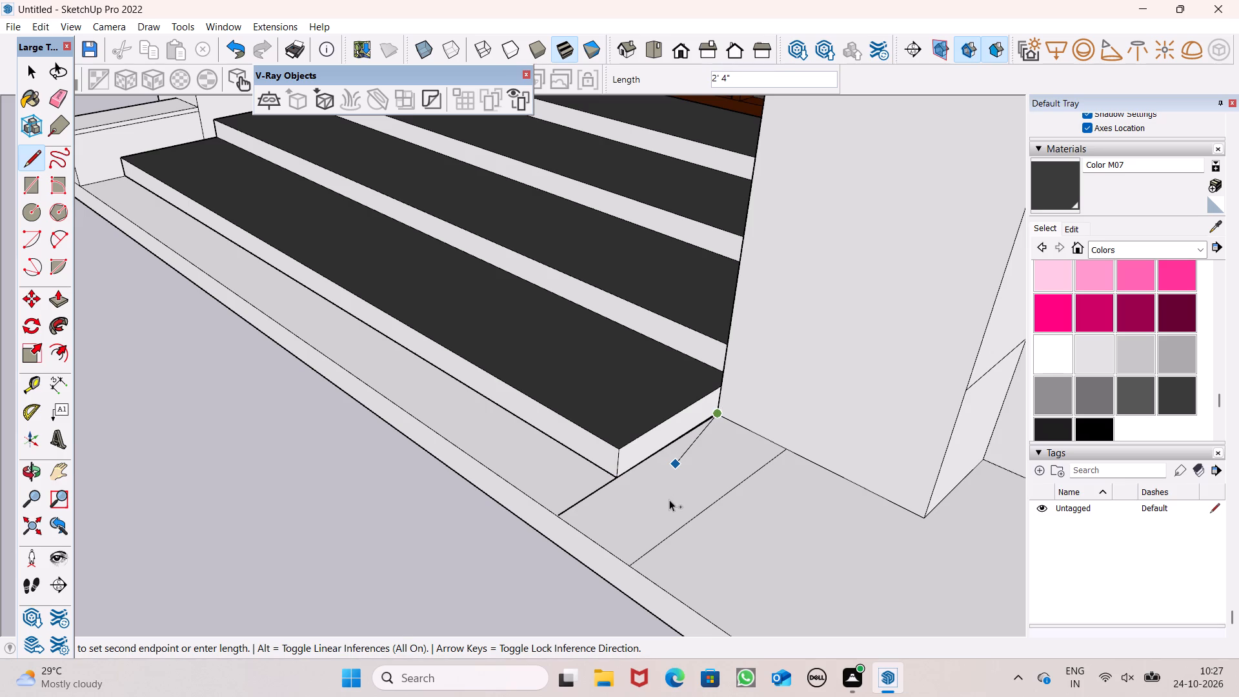
Undo back through the stair-base line, the raised side block with its cap, and the two slab lines on the stair's other side.
key(ctrl+z)
key(ctrl+z)
key(ctrl+z)
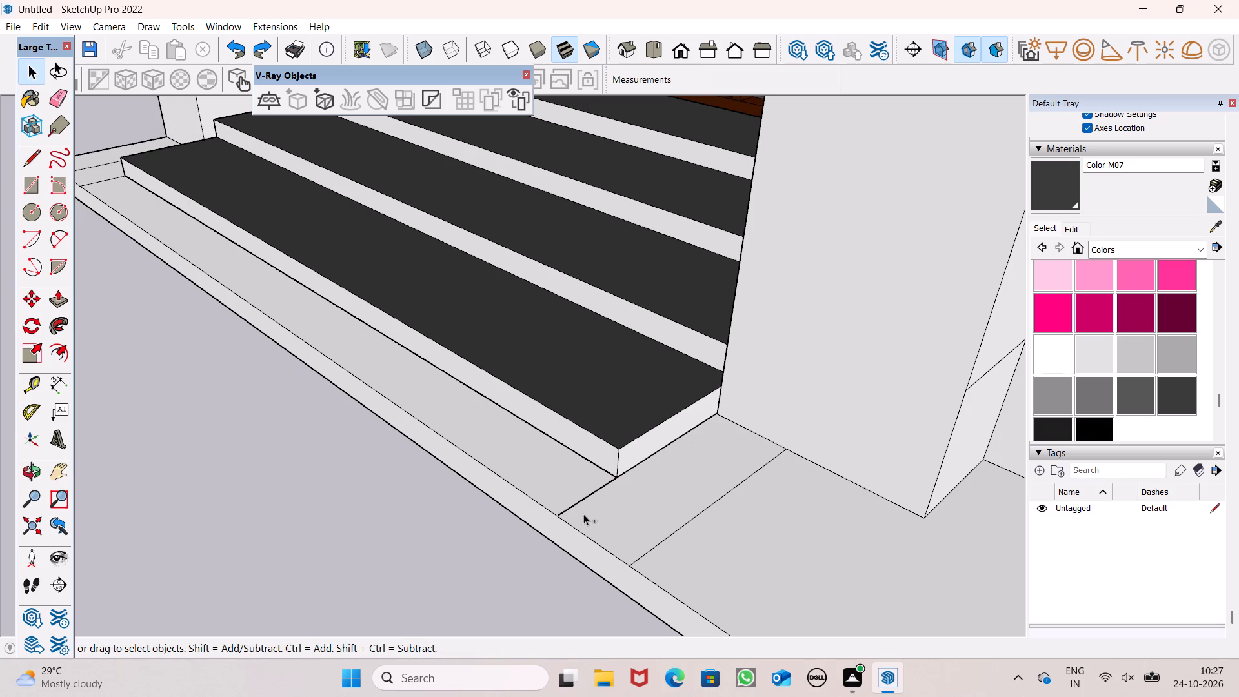
key(ctrl+z)
key(ctrl+z)
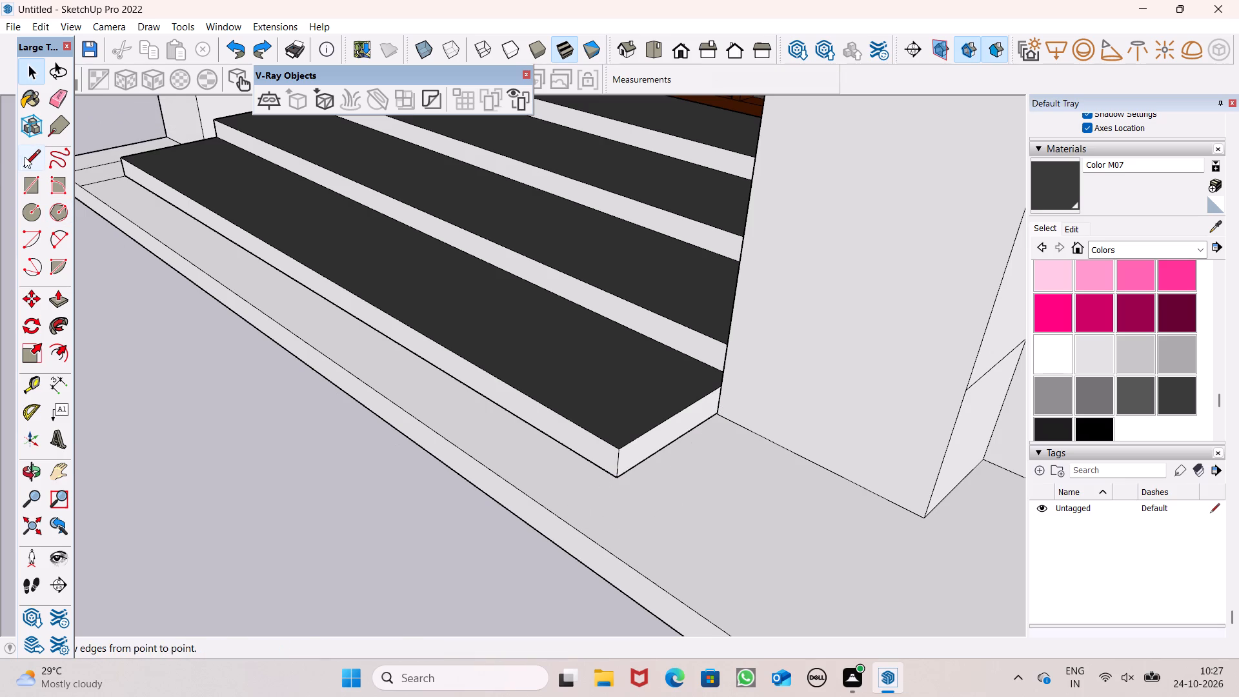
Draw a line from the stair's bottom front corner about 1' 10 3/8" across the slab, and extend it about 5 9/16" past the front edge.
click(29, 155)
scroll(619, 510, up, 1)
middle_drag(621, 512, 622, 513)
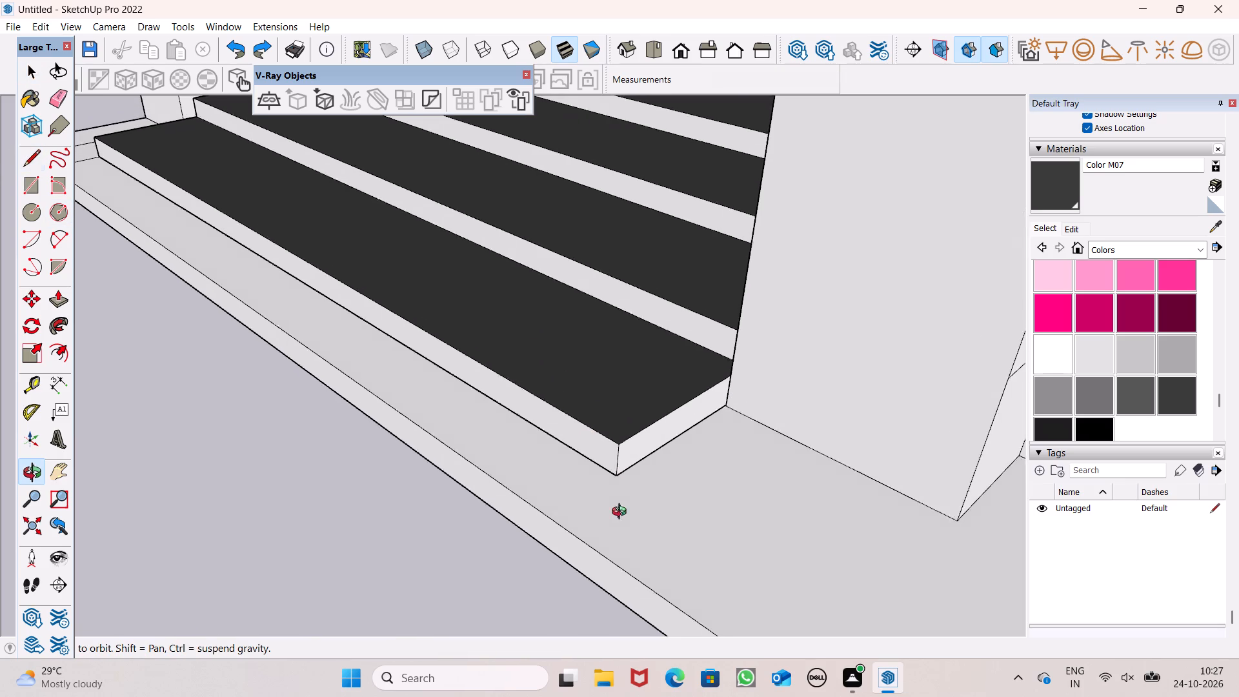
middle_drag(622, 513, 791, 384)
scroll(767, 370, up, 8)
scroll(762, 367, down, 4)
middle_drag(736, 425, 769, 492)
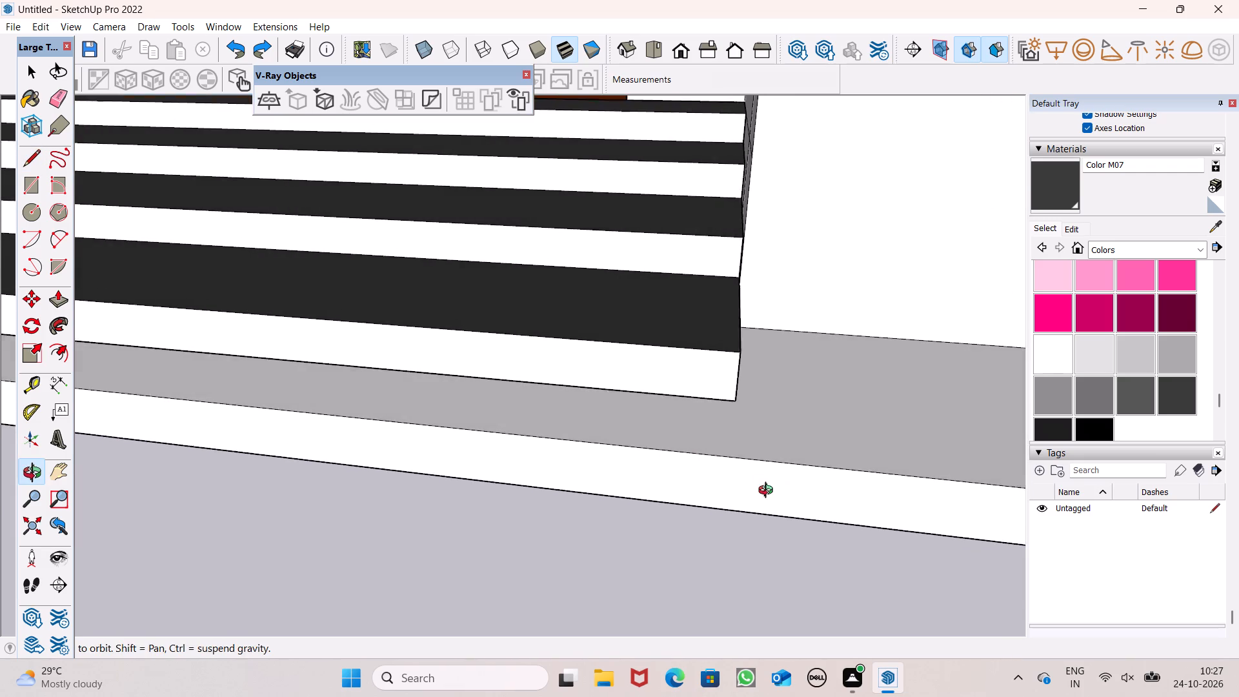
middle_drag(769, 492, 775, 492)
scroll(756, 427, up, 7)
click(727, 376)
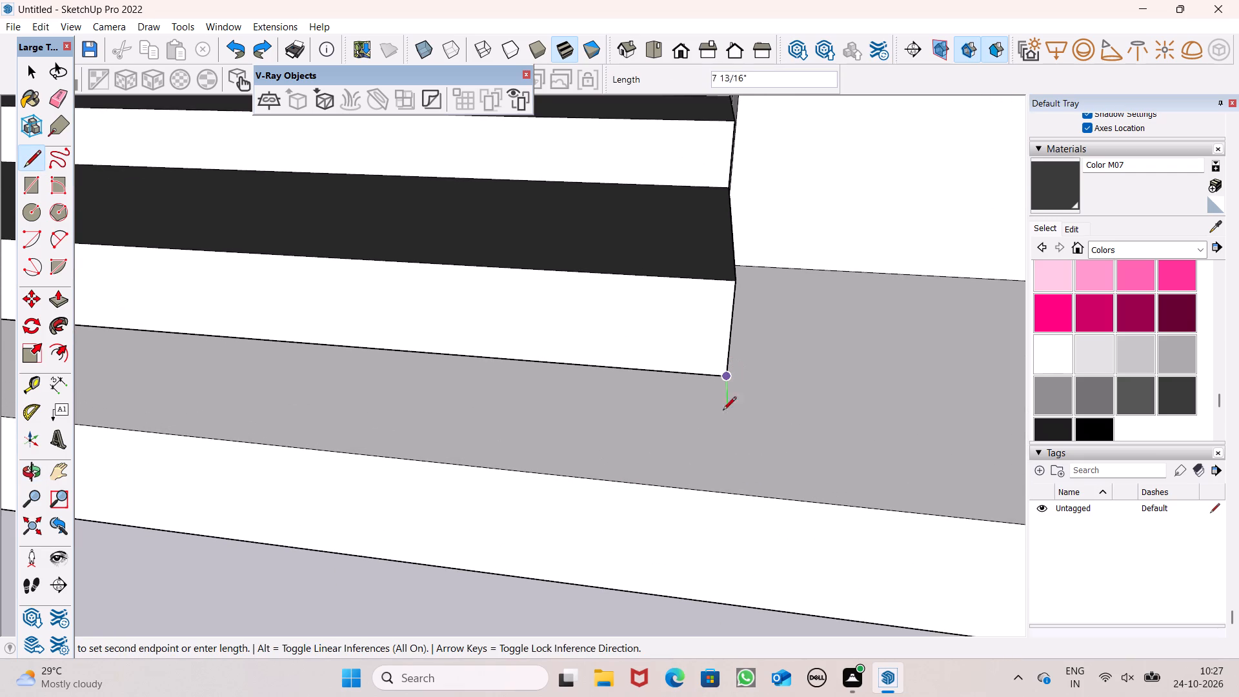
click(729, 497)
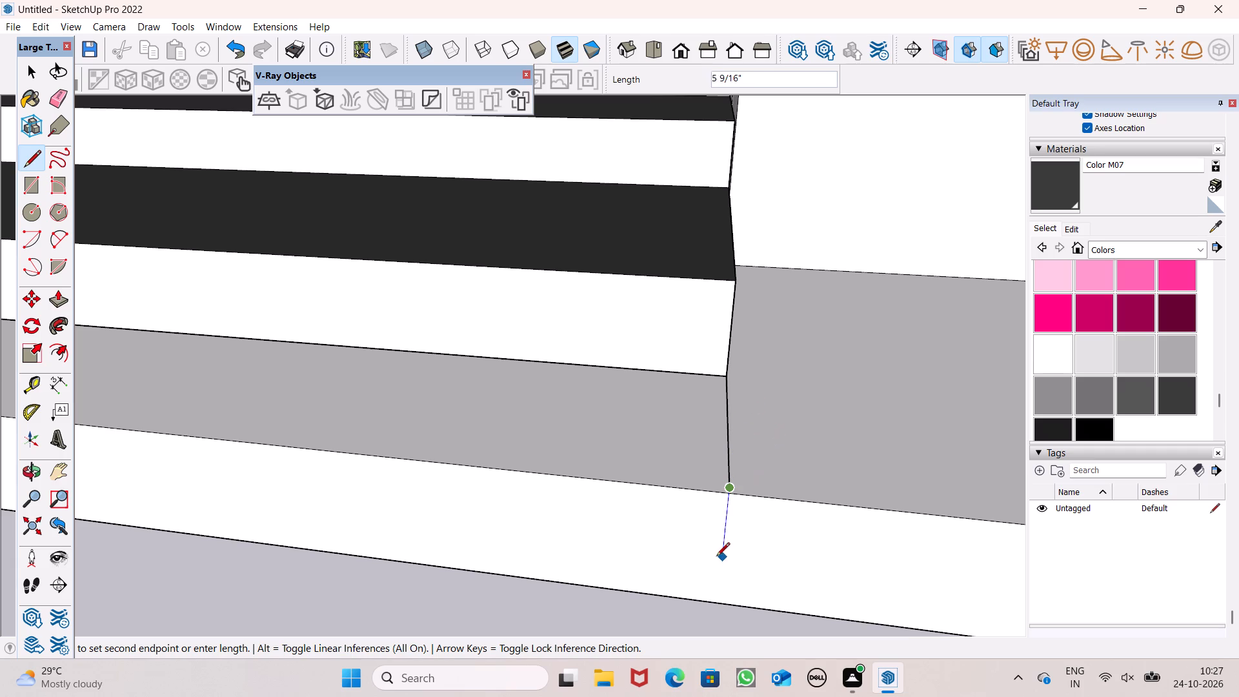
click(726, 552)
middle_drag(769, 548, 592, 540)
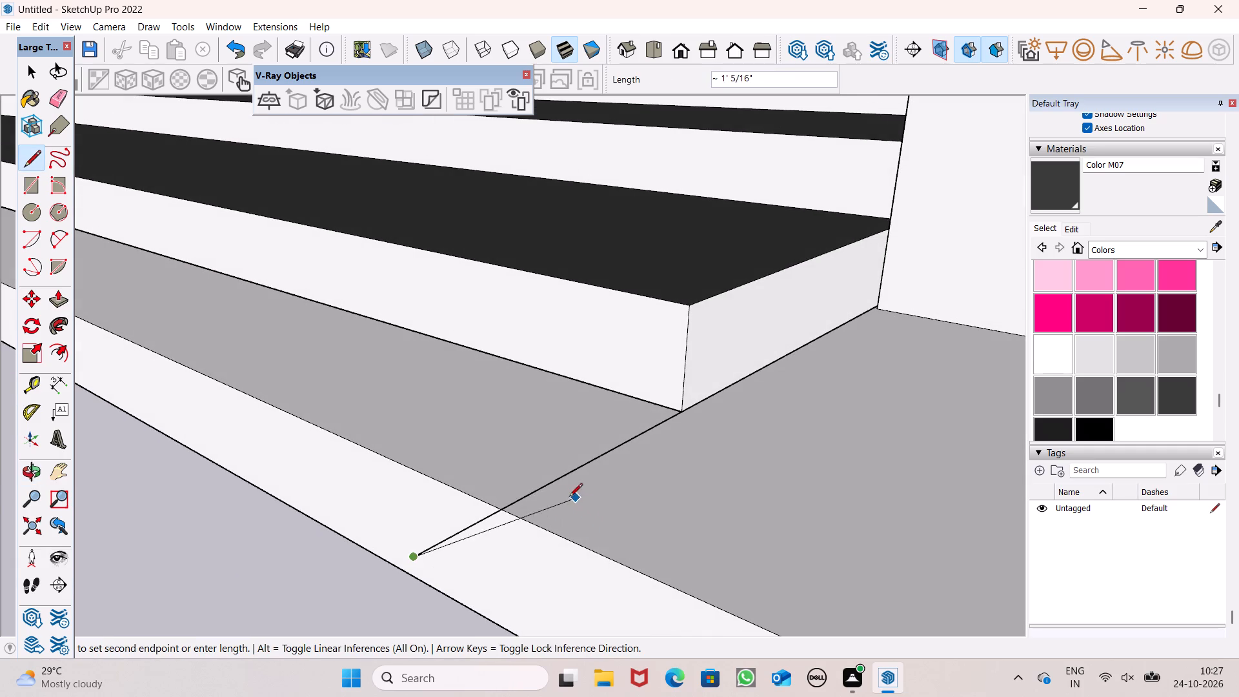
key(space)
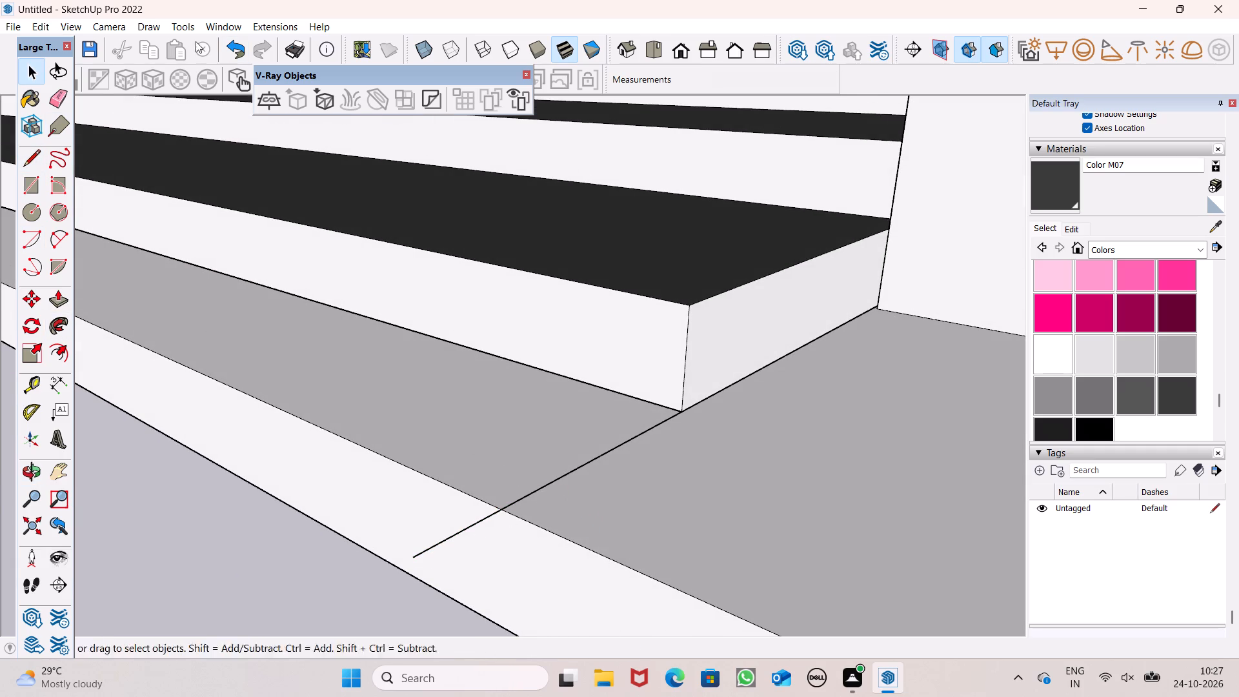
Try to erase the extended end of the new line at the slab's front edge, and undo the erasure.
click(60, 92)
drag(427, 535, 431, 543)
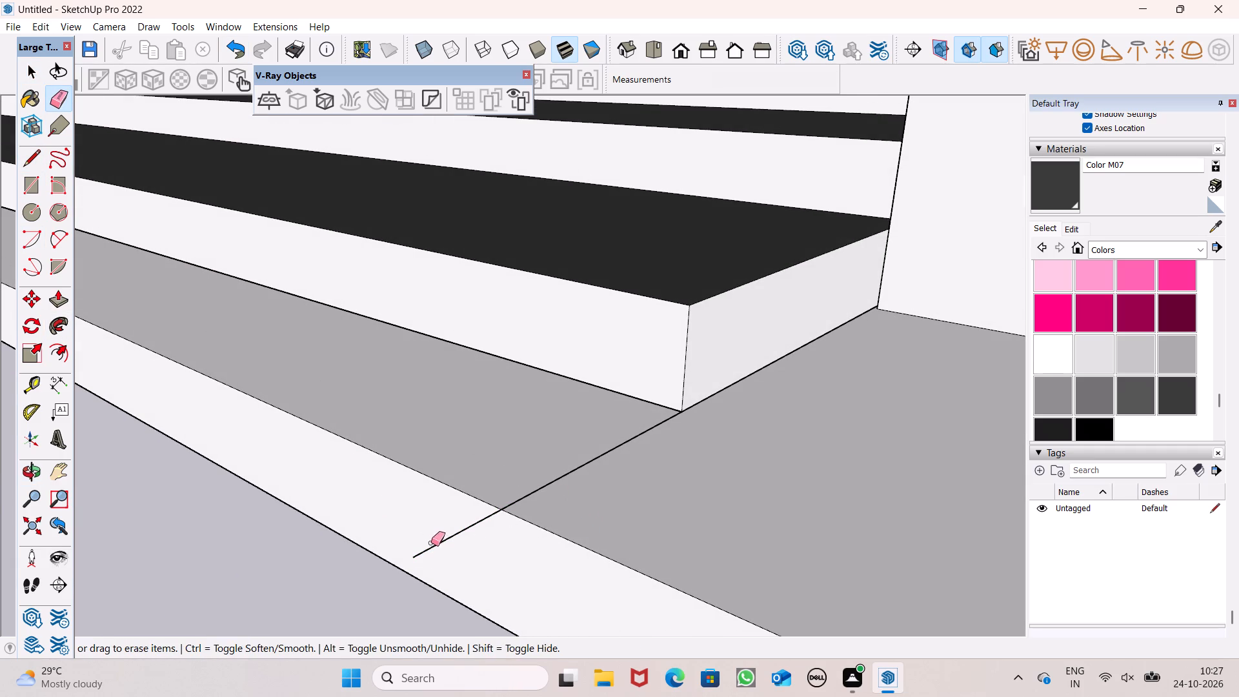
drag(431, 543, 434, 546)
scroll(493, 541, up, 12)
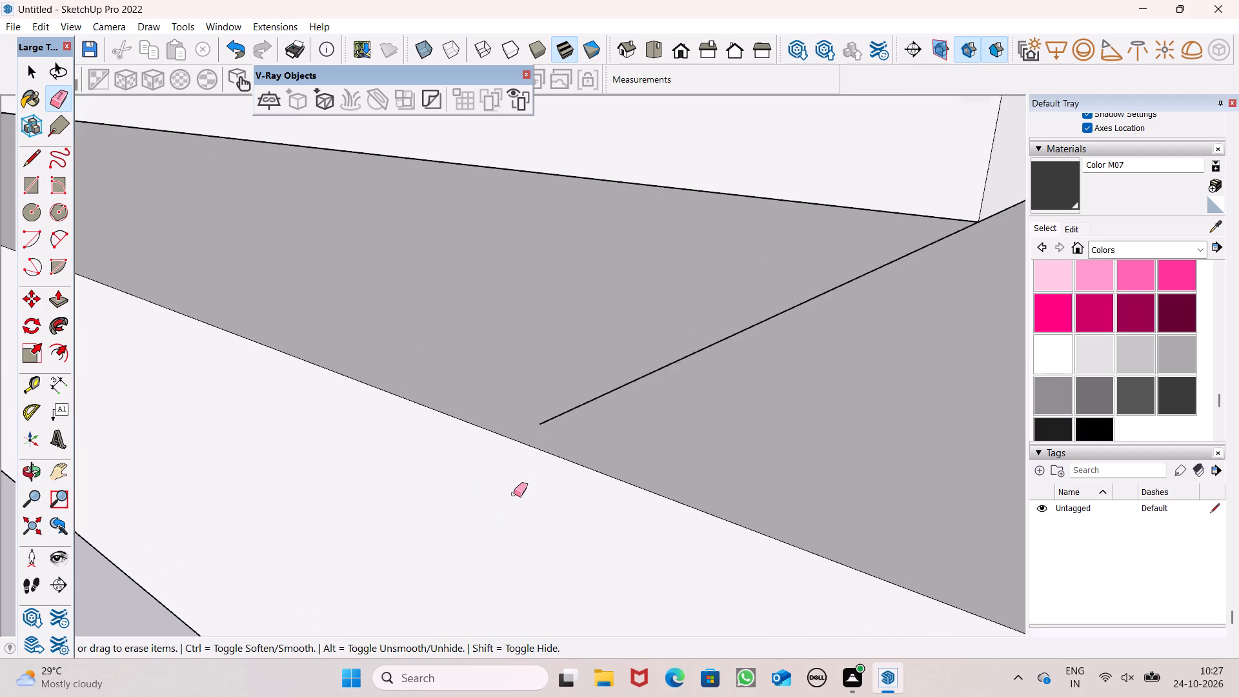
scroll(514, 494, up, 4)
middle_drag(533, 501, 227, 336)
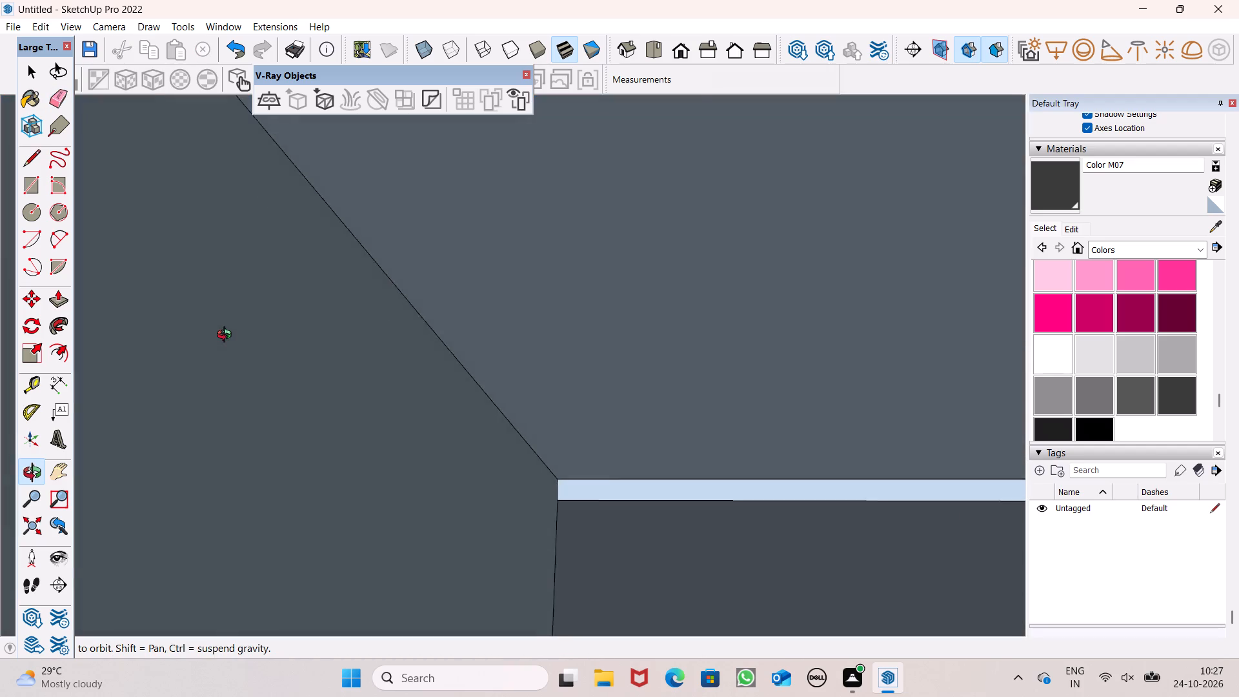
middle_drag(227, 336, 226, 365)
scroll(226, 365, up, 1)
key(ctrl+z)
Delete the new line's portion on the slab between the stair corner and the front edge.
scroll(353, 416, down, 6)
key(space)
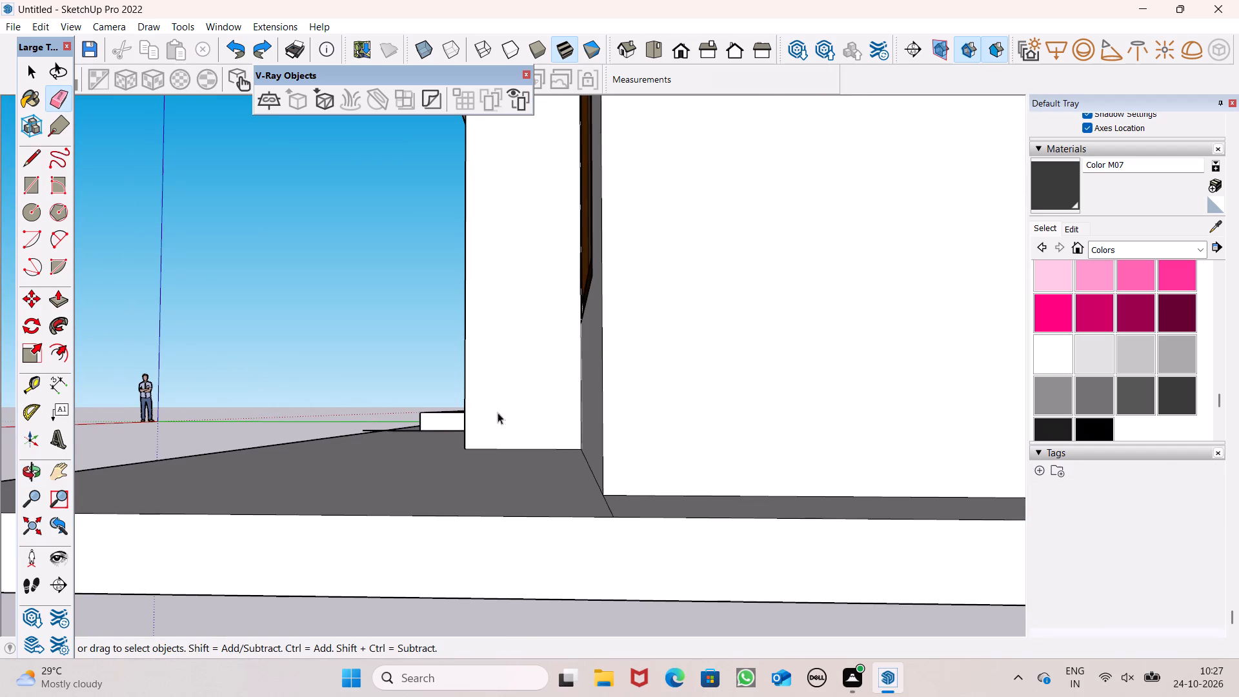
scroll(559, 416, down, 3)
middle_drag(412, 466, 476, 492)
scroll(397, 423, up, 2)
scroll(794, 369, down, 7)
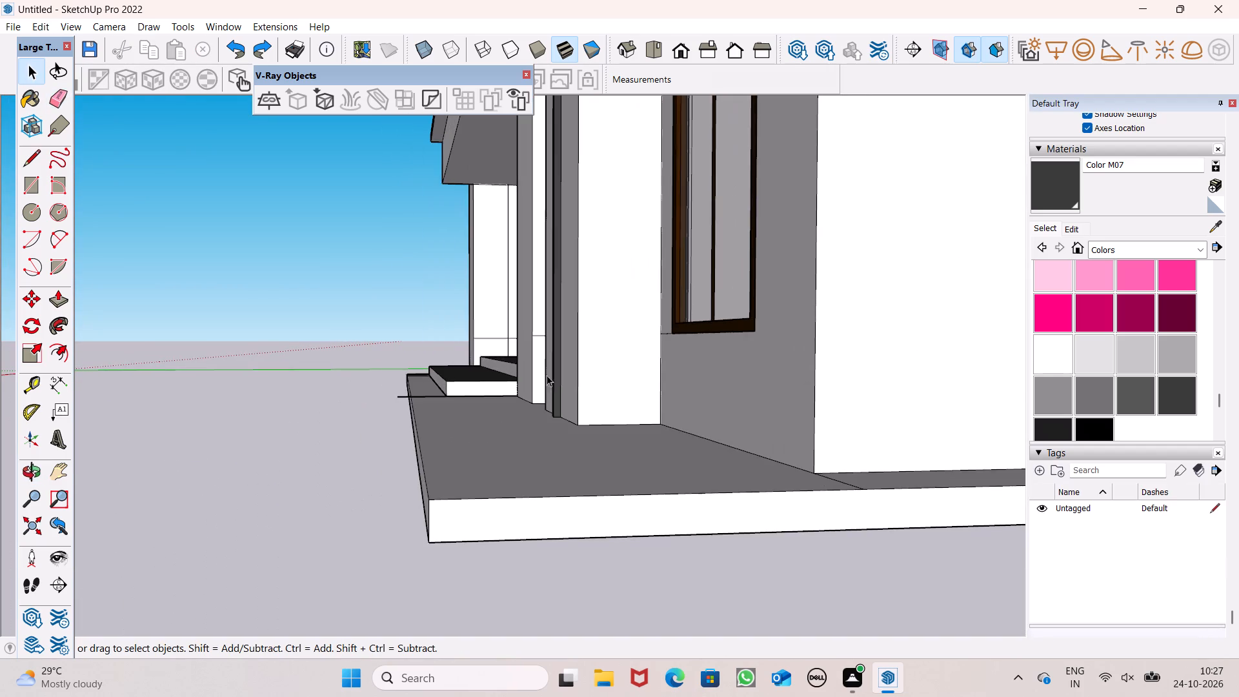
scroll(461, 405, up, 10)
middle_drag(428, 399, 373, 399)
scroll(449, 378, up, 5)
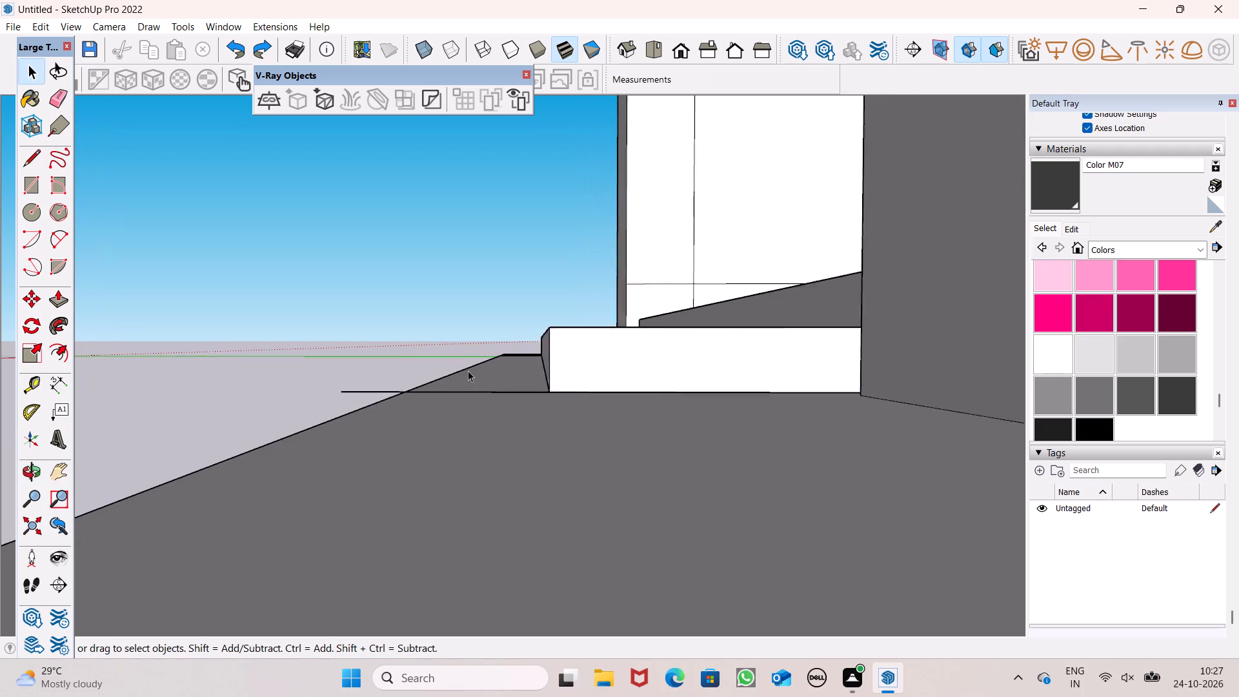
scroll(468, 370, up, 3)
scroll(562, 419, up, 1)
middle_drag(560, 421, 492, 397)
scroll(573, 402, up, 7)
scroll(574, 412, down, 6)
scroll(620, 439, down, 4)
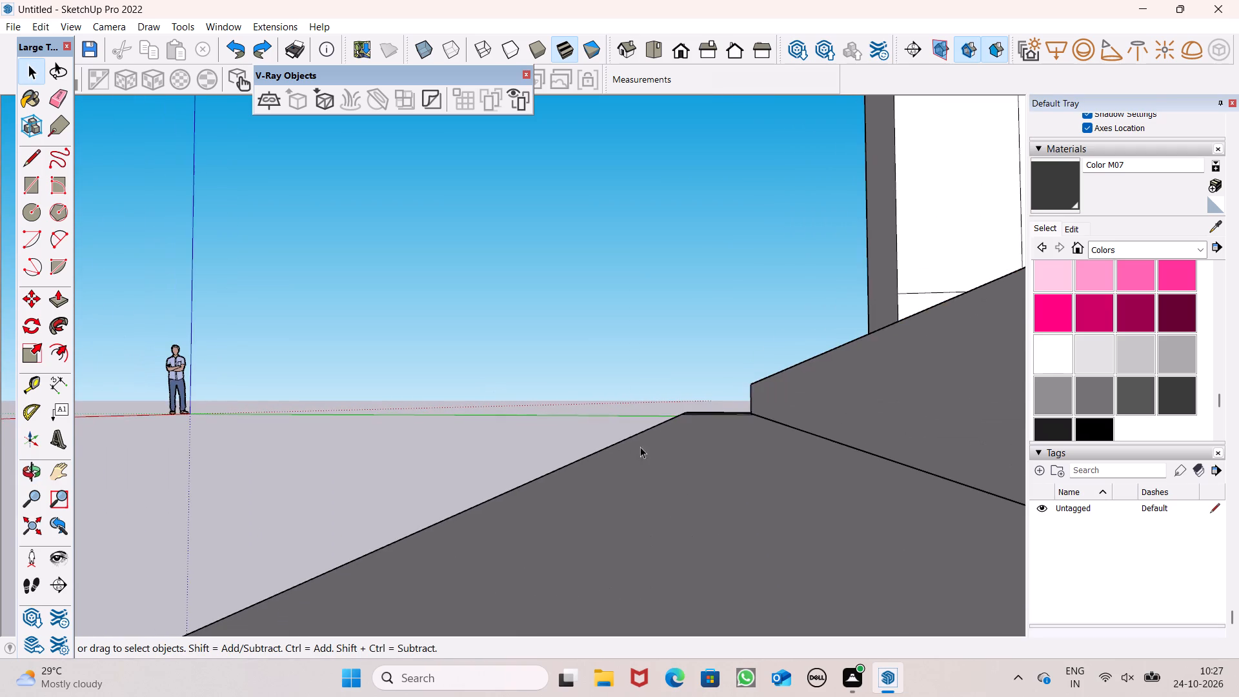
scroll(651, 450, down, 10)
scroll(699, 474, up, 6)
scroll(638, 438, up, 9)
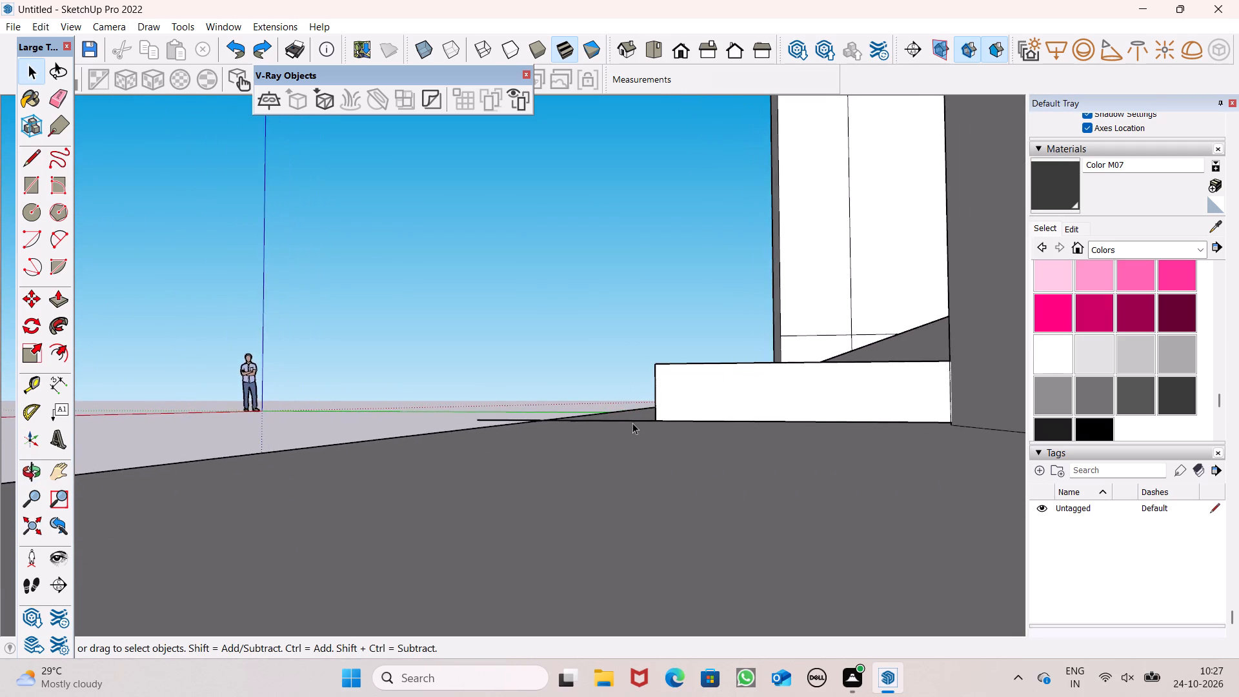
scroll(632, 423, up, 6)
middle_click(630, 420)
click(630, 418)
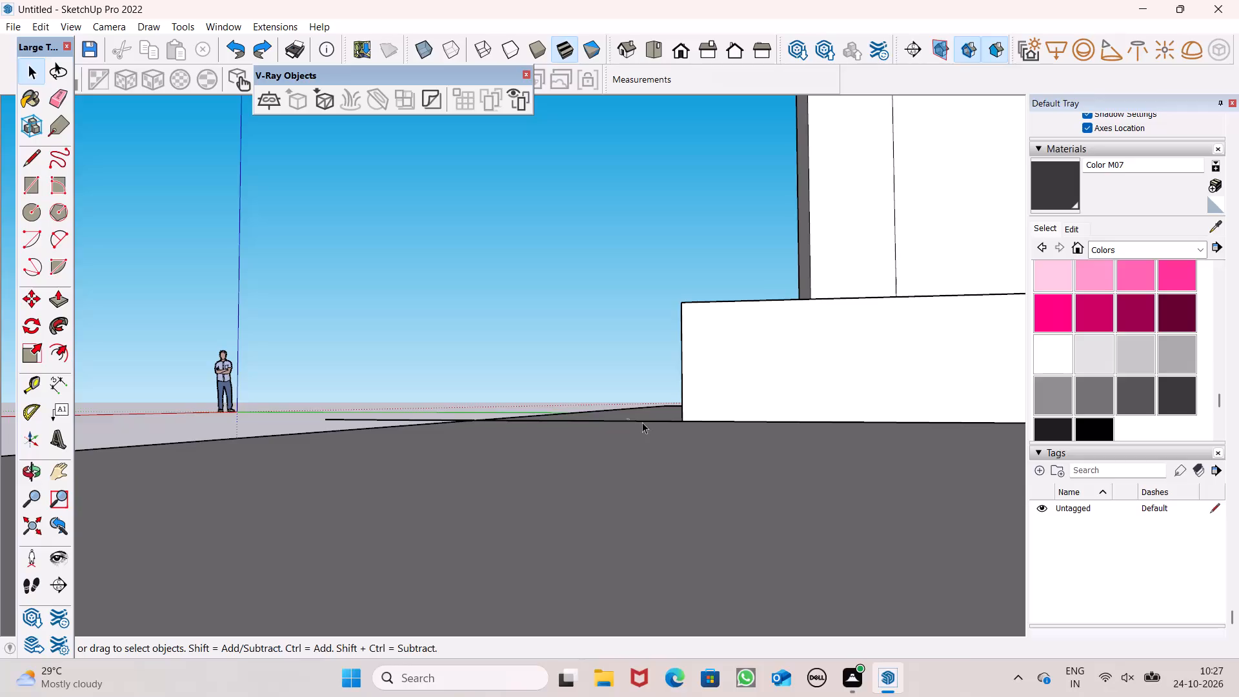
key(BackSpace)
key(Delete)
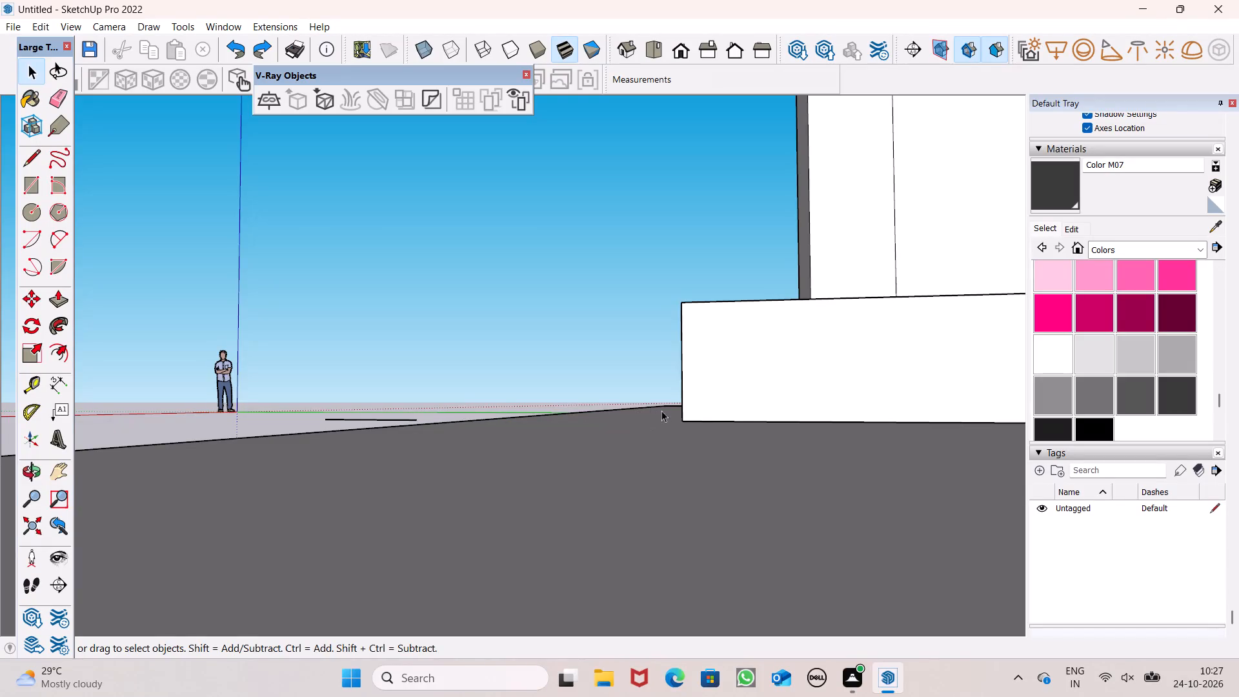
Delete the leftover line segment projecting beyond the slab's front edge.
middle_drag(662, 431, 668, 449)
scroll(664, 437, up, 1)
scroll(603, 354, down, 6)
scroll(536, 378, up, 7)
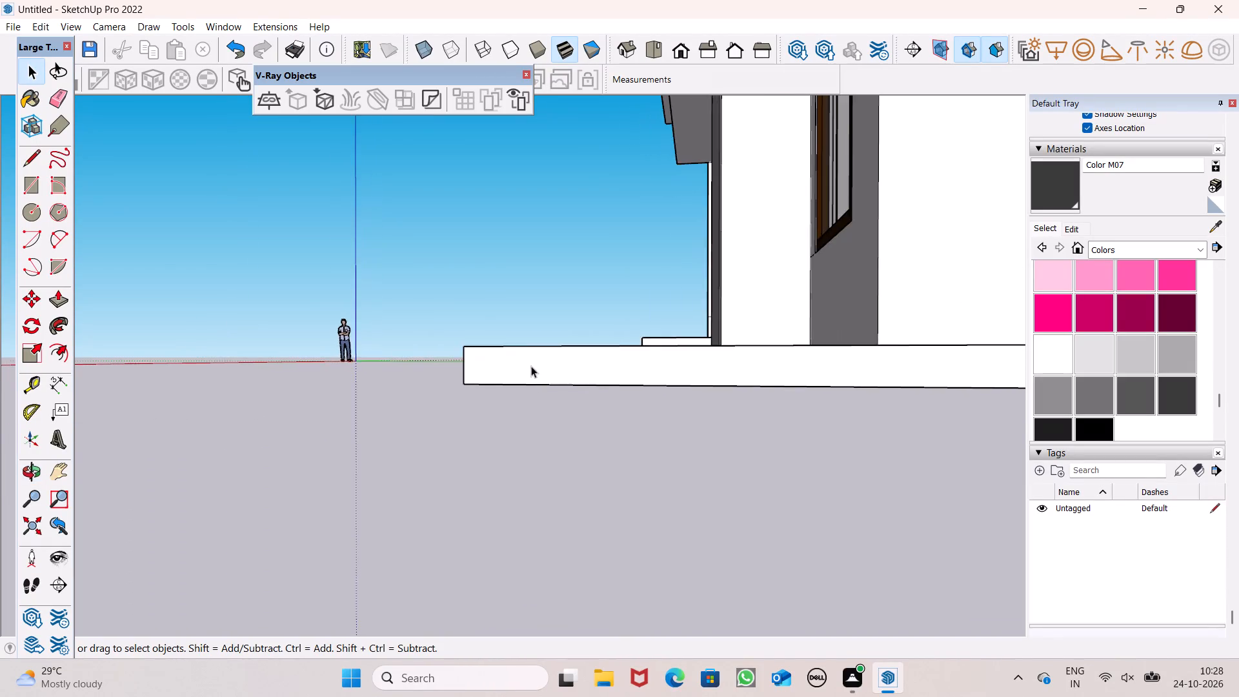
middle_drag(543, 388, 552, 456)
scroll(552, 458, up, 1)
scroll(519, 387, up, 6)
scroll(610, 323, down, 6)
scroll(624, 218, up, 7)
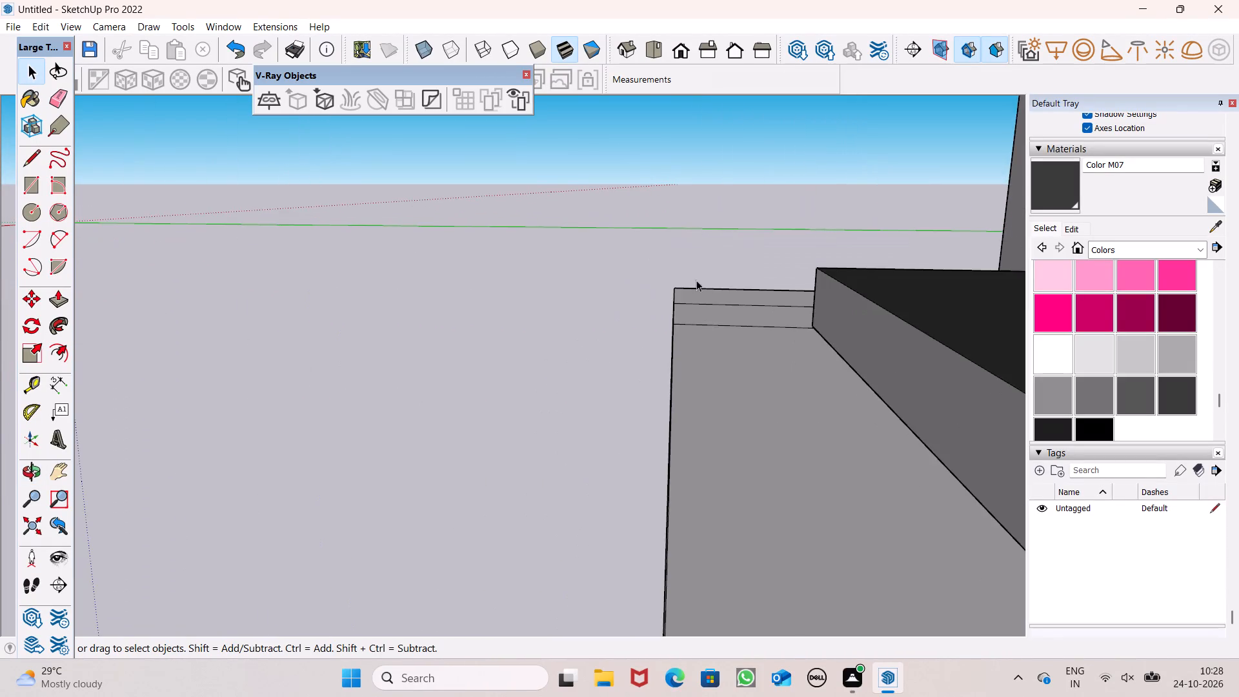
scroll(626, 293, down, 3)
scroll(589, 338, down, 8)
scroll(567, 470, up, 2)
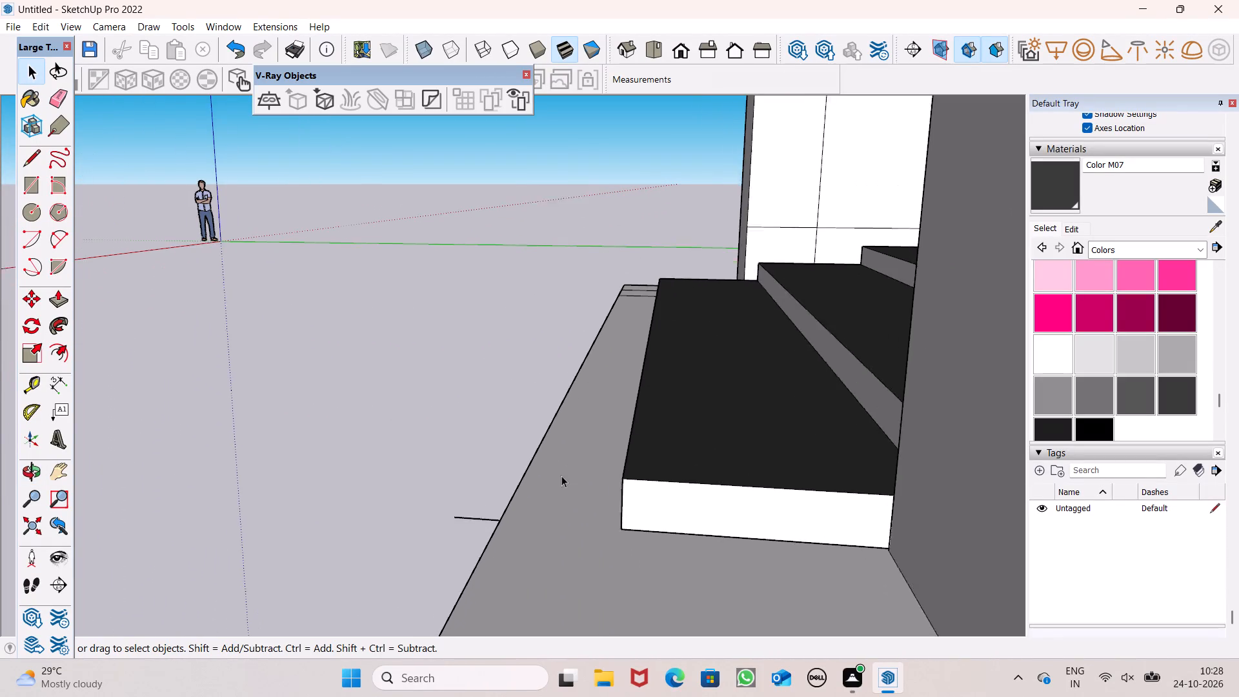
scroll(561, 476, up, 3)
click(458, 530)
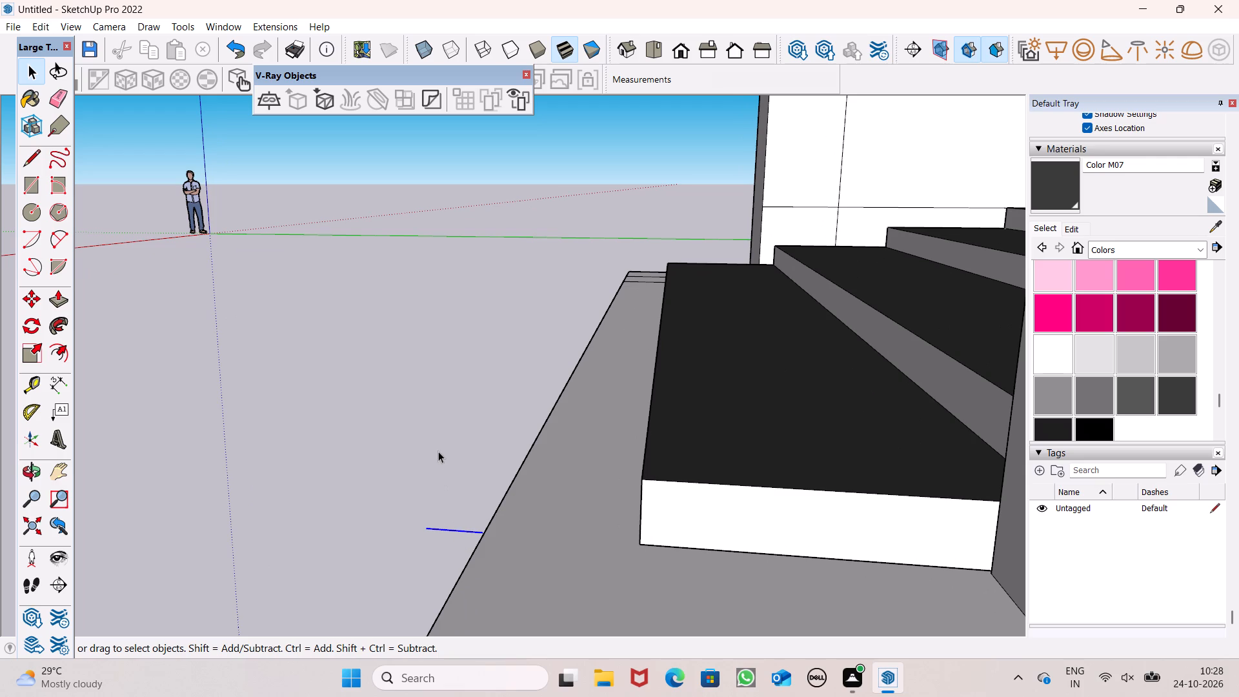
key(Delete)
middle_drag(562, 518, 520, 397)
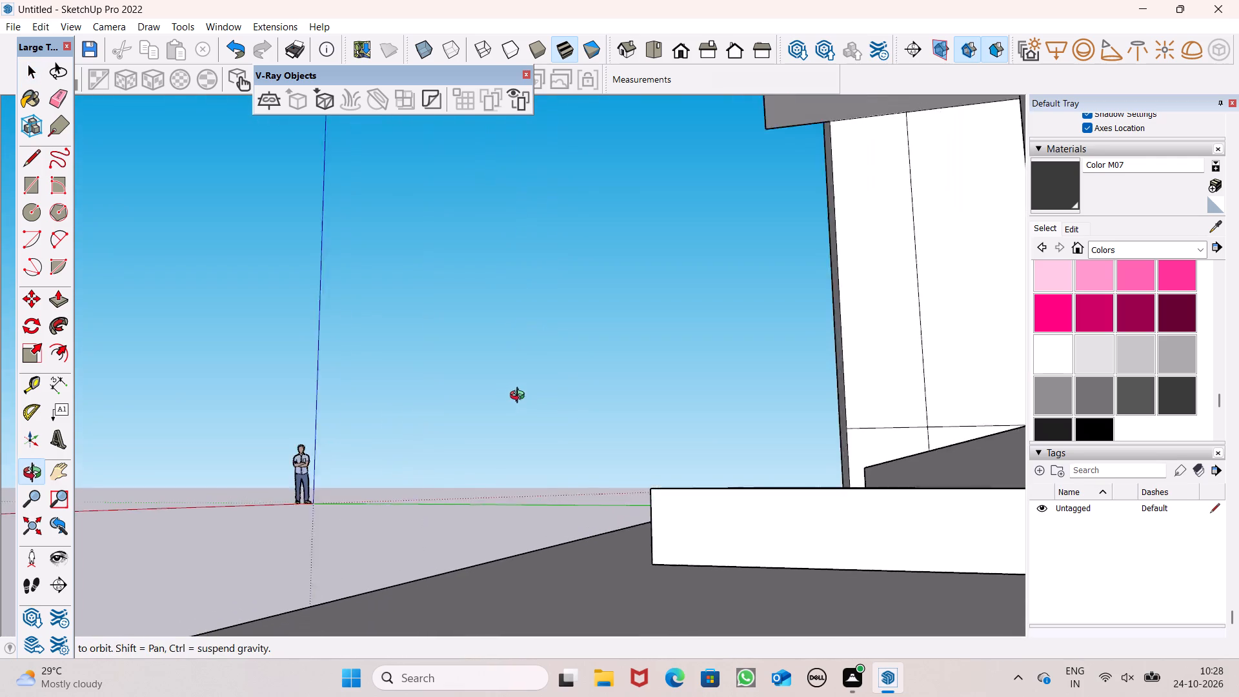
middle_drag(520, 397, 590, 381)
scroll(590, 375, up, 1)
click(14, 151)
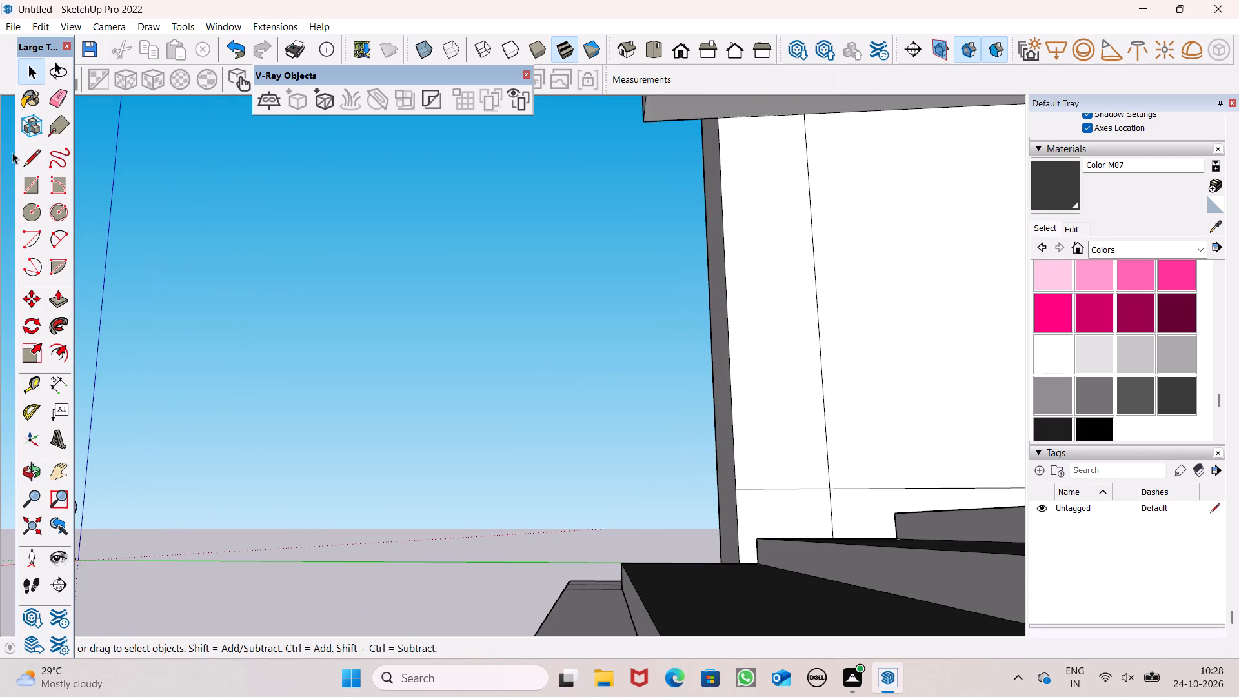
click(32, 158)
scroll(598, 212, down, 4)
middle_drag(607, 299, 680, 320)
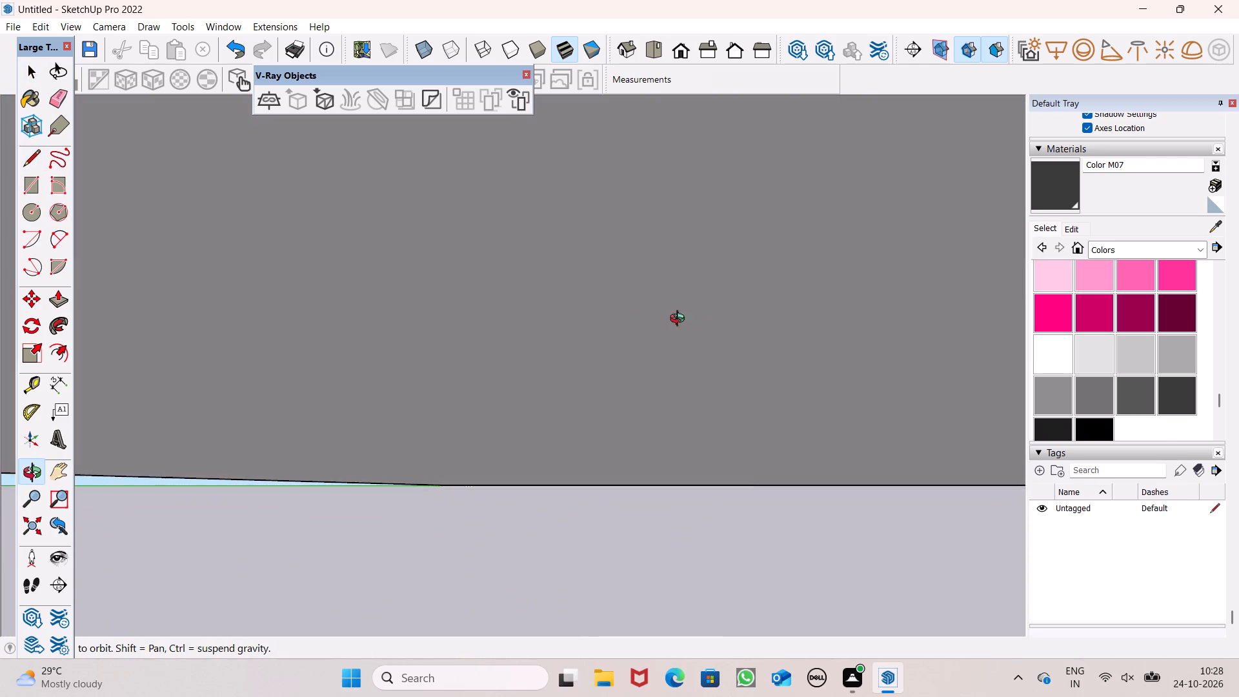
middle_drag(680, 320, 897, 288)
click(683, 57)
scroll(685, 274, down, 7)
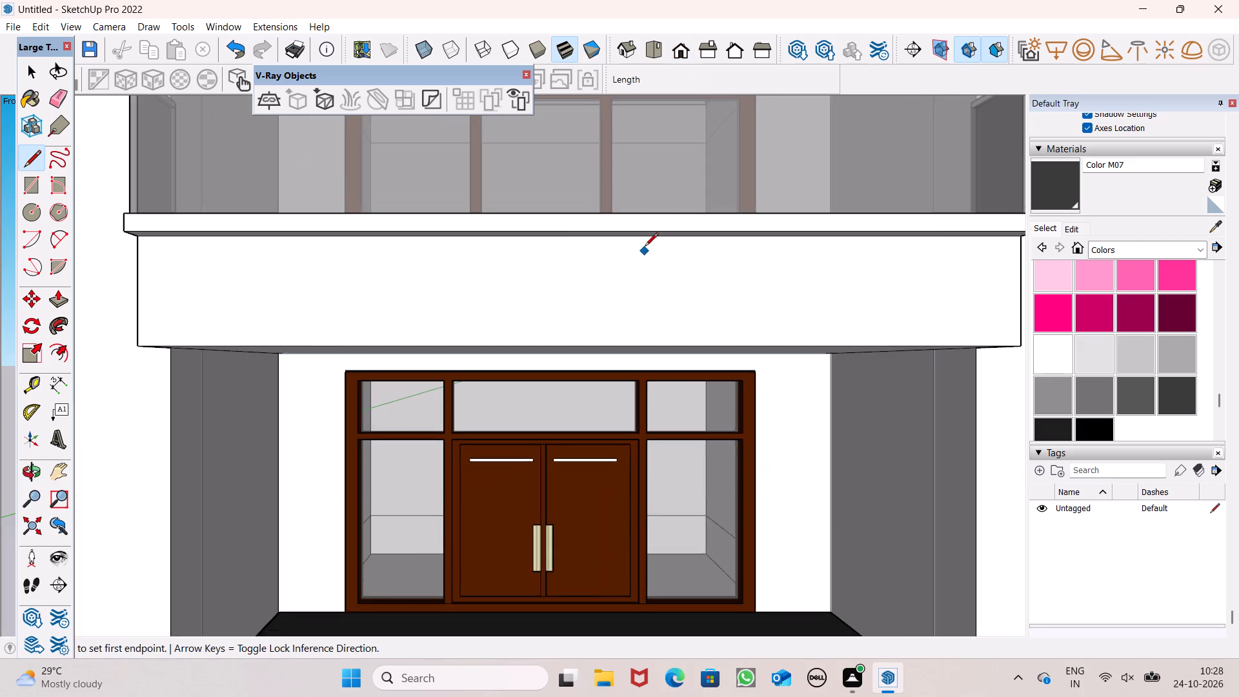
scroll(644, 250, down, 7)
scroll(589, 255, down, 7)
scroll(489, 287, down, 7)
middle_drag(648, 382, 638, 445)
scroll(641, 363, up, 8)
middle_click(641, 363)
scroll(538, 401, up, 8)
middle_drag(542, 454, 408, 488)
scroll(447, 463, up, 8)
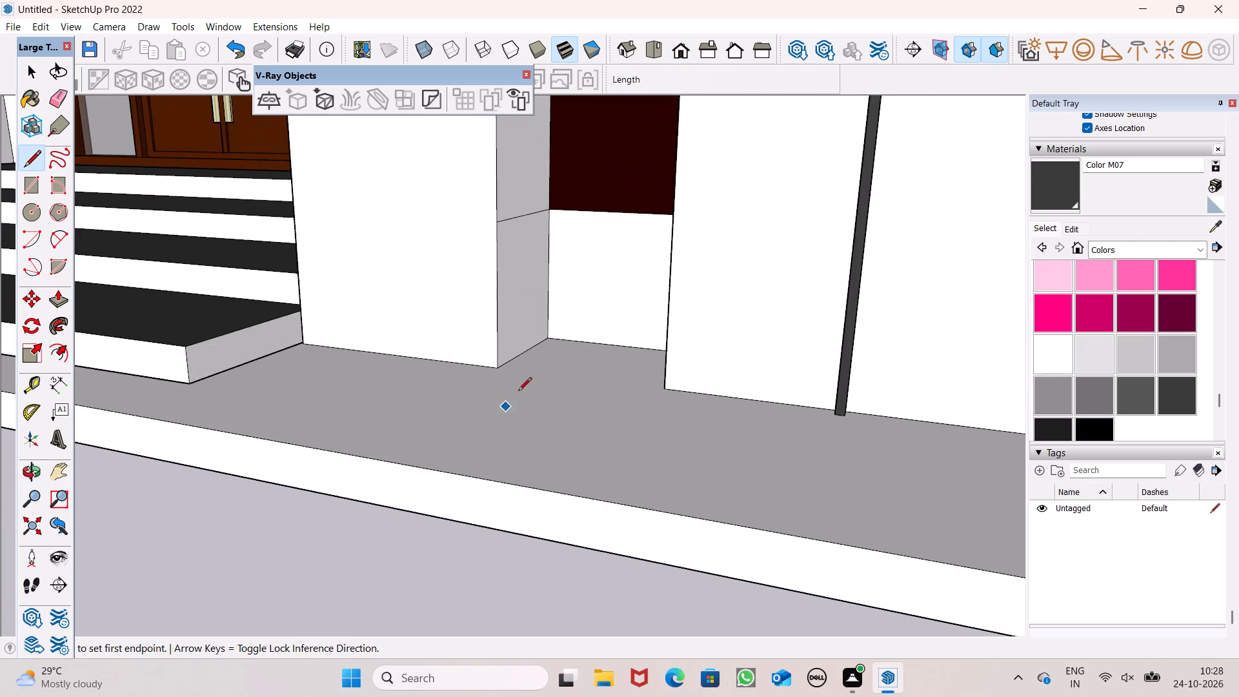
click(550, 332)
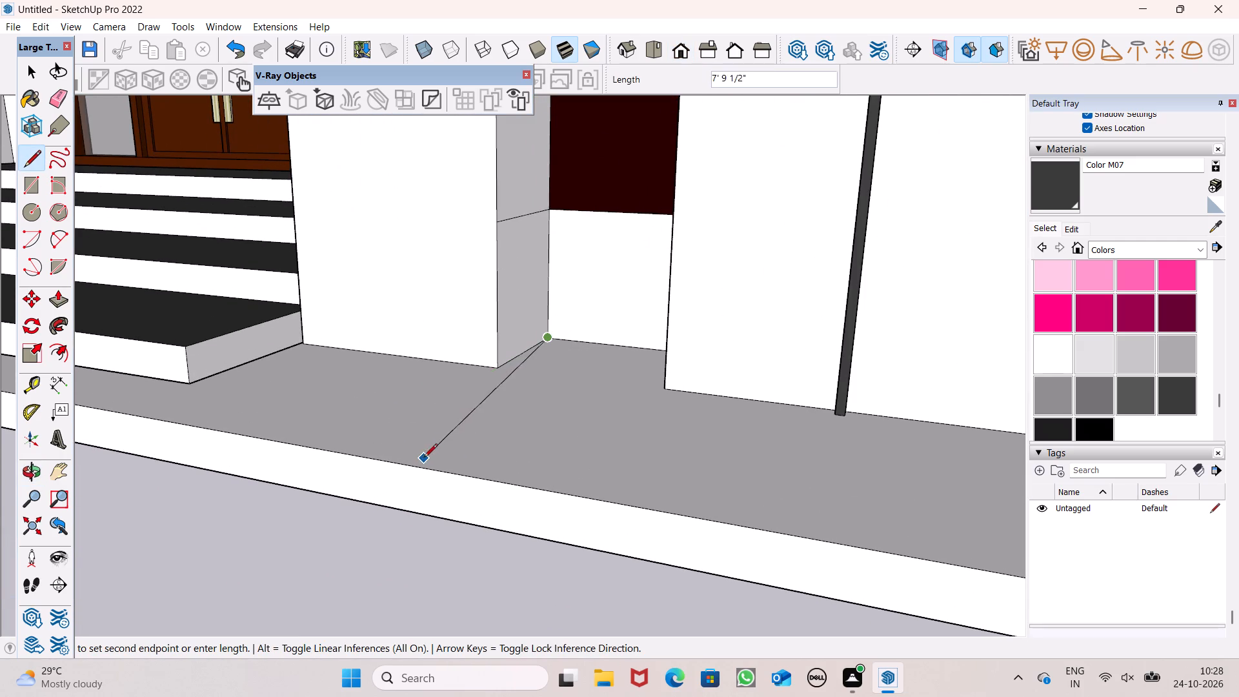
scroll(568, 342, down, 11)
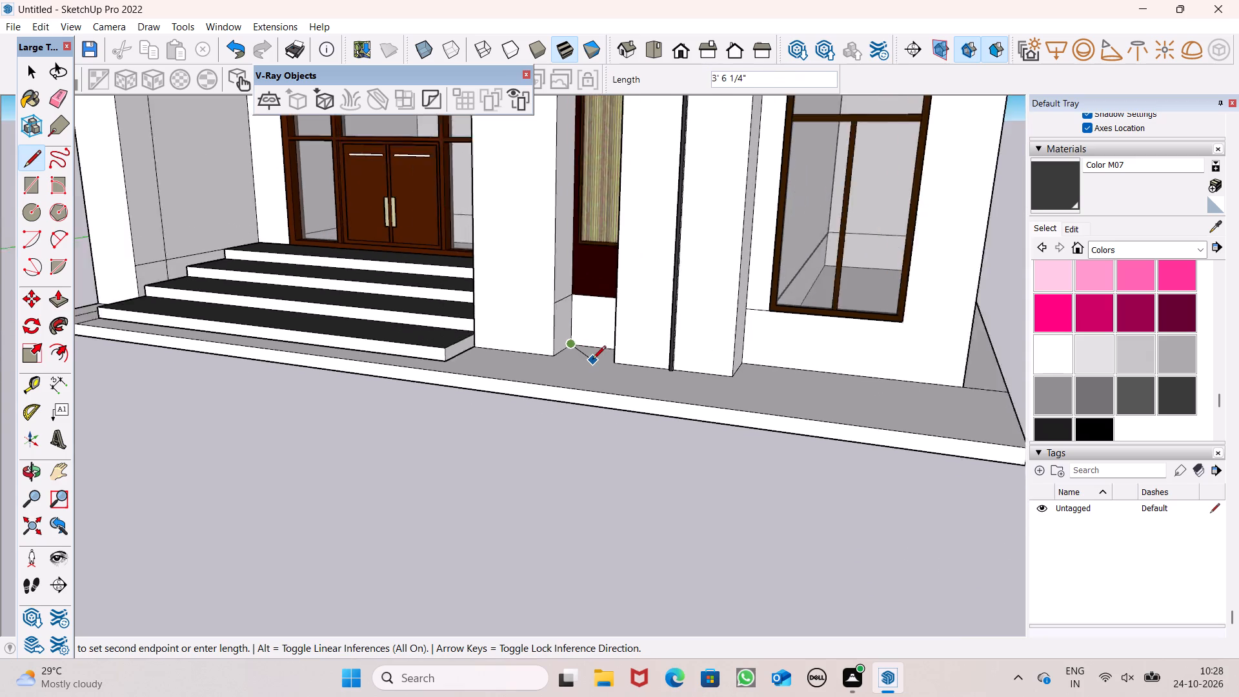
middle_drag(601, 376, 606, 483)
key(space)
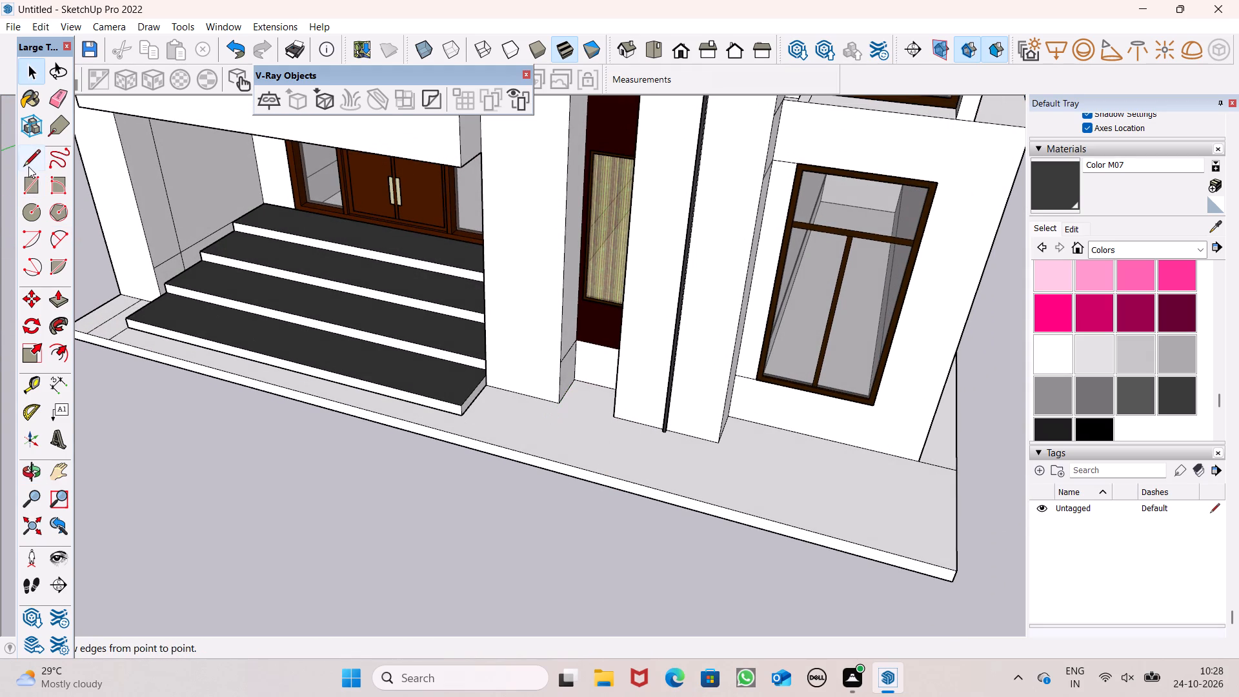
Draw a line about 5' 3" long across the slab, from the midpoint of the pier's base beside the stair to the slab's front edge.
click(28, 165)
middle_drag(310, 341, 454, 392)
scroll(521, 419, up, 8)
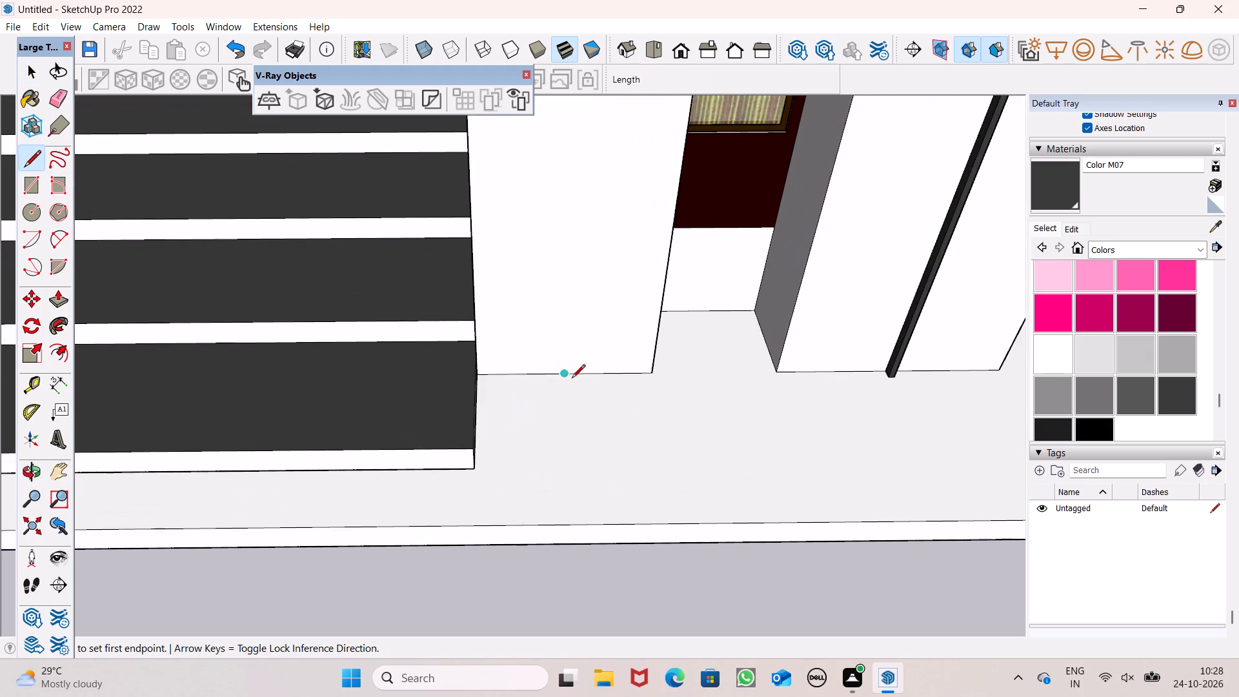
click(564, 375)
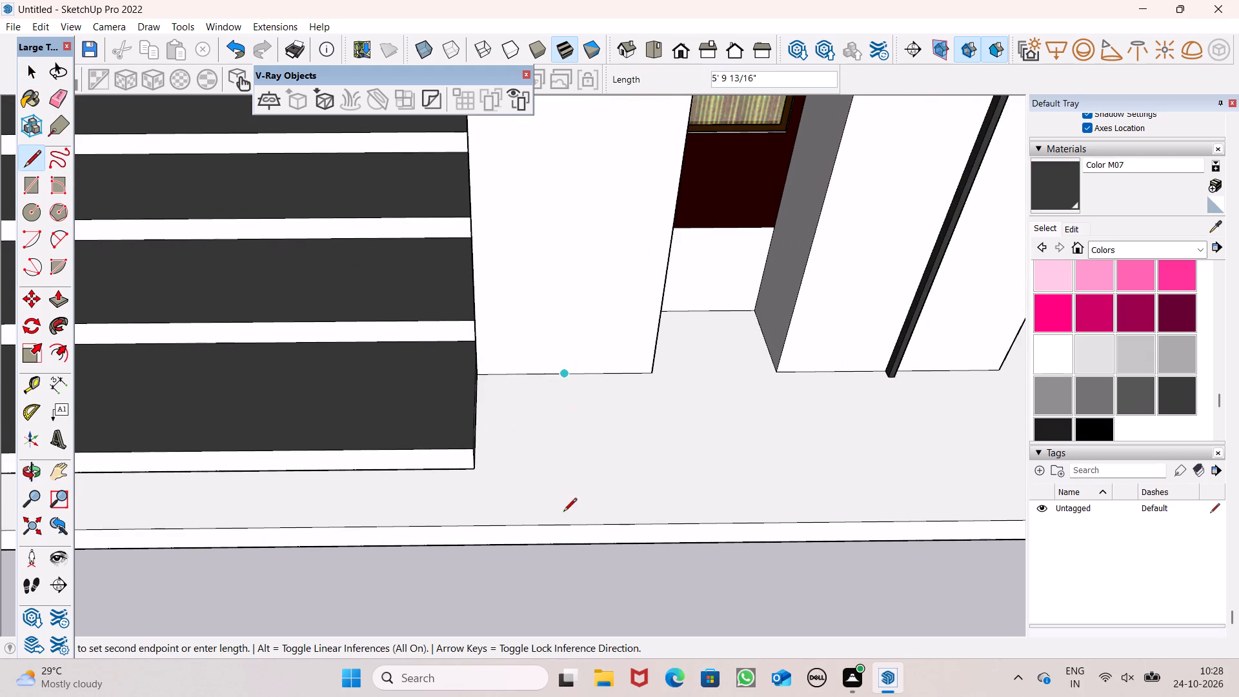
click(576, 527)
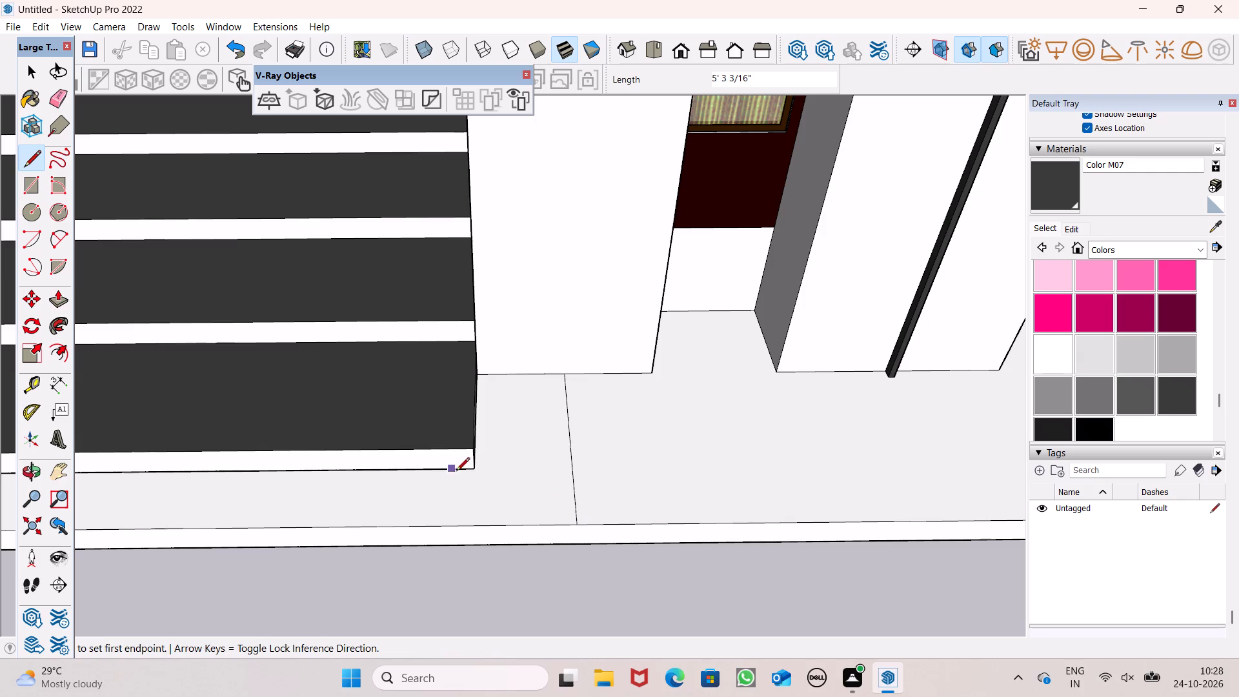
Draw a line from the corner where the stair meets the pier's base, along the bottom step's side, to the slab's front edge.
middle_drag(488, 443, 450, 418)
scroll(466, 428, up, 1)
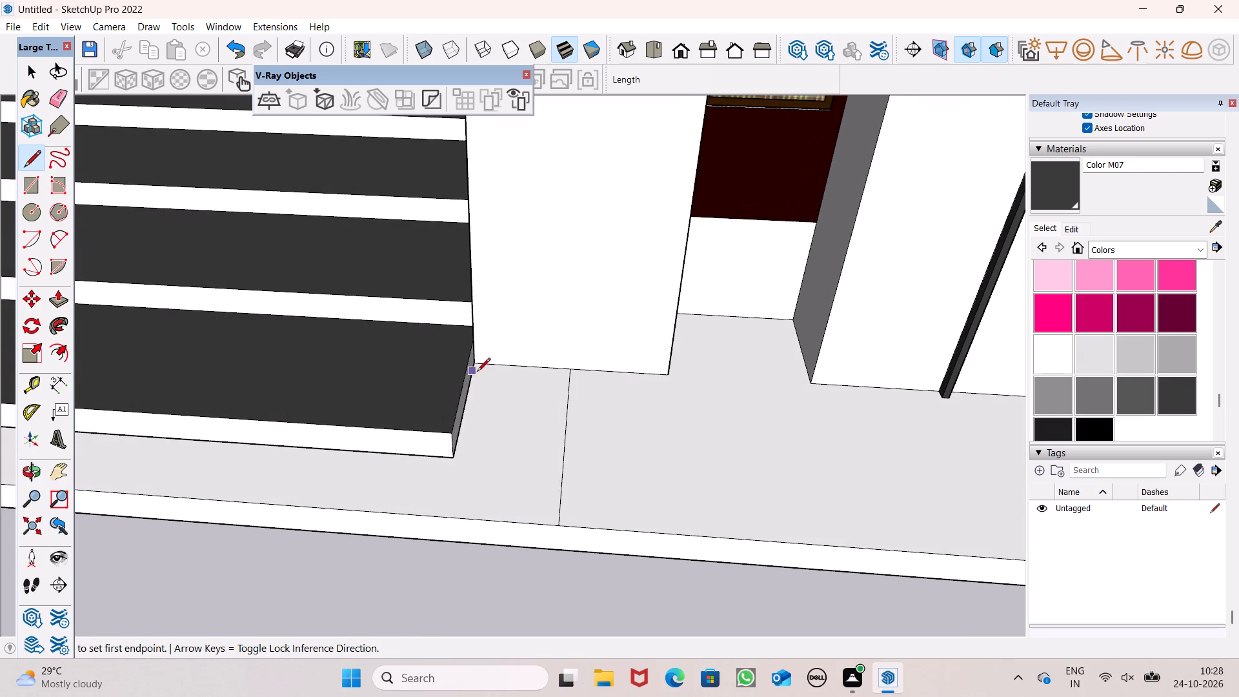
click(474, 367)
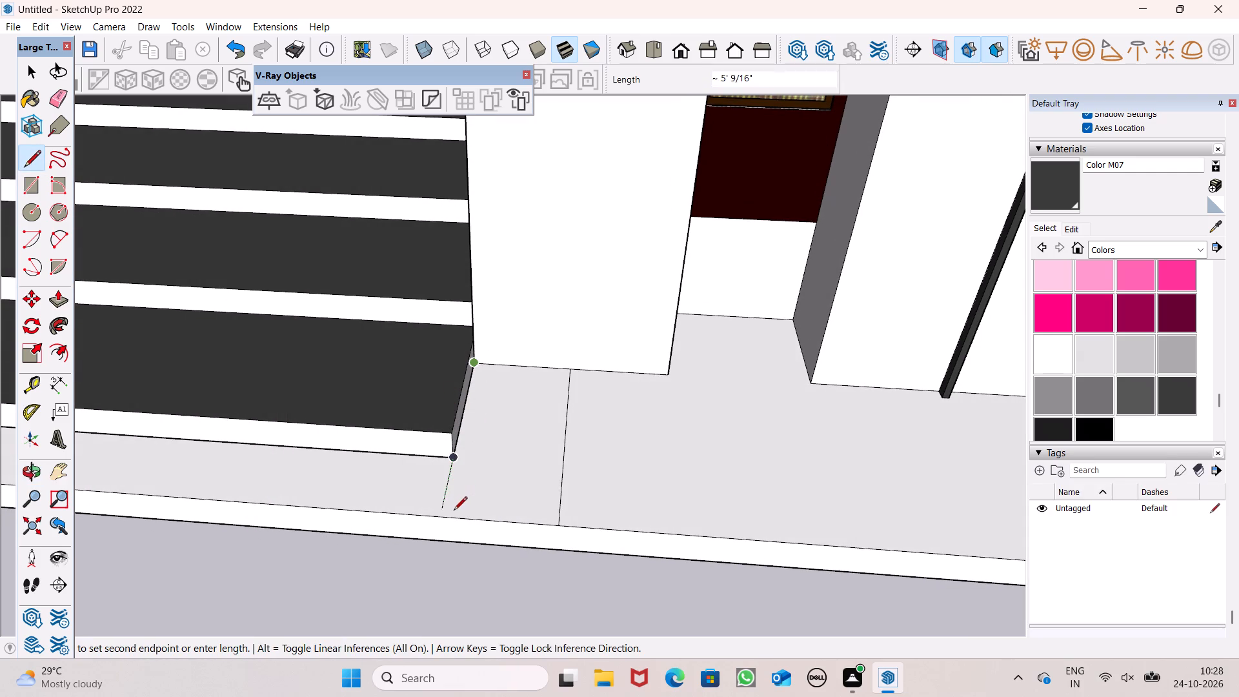
click(445, 520)
key(space)
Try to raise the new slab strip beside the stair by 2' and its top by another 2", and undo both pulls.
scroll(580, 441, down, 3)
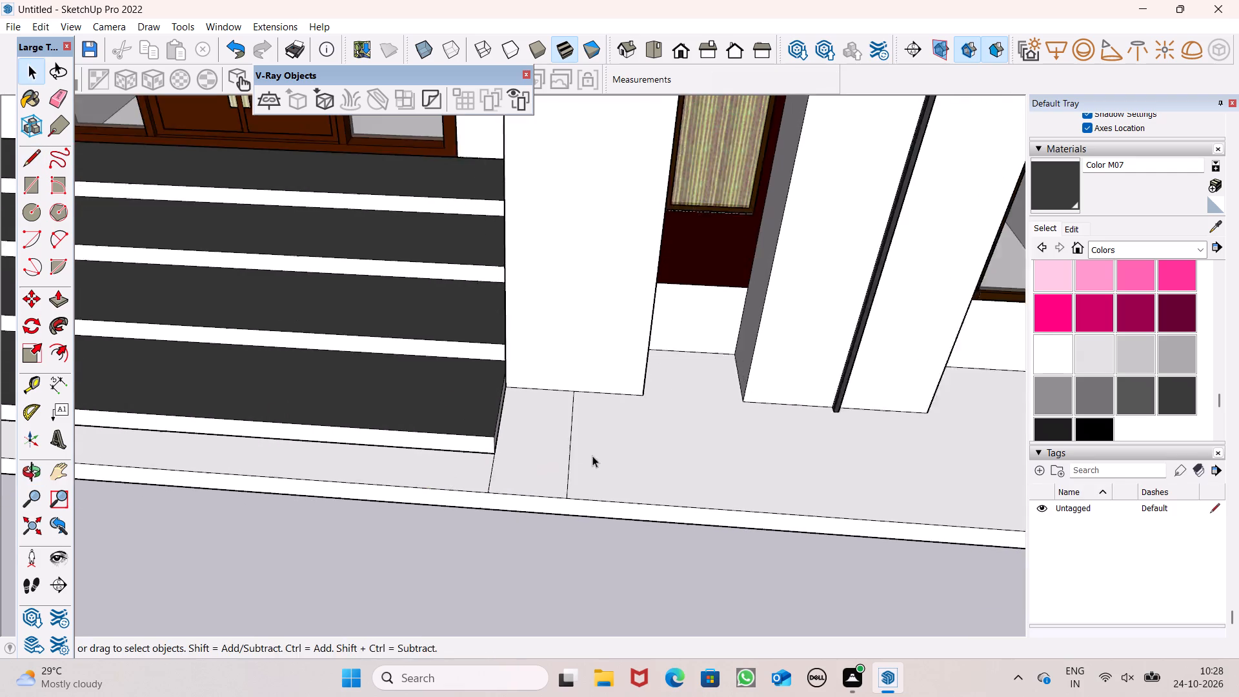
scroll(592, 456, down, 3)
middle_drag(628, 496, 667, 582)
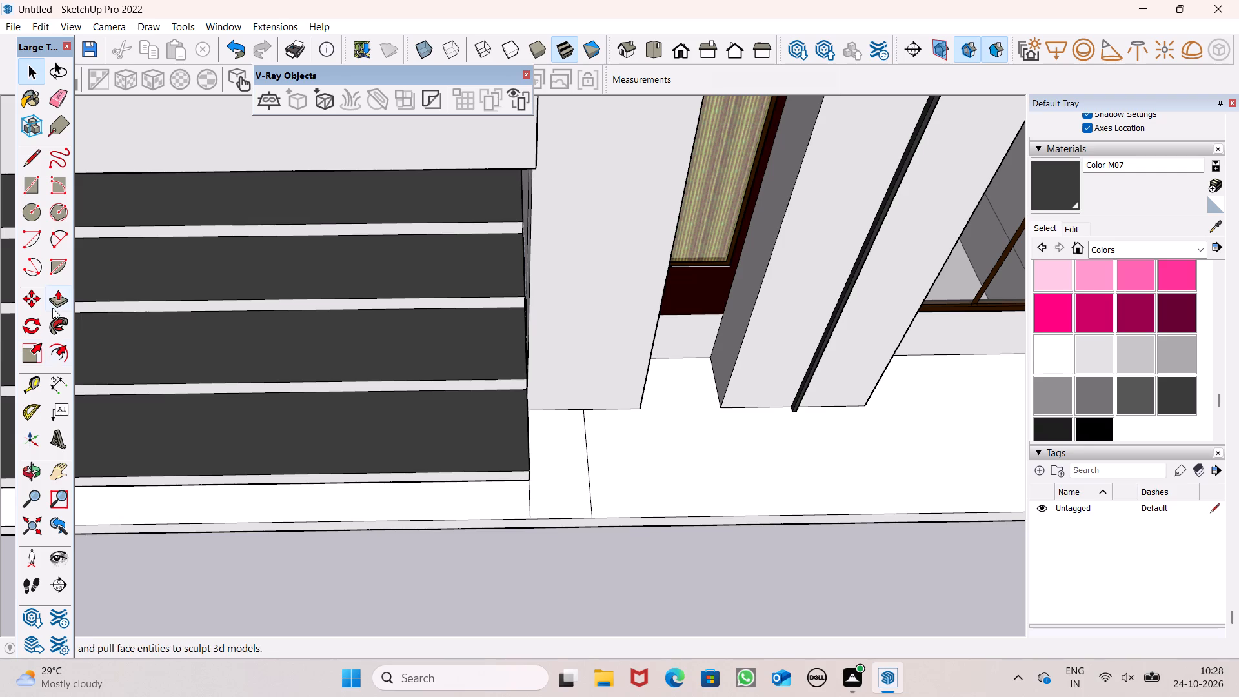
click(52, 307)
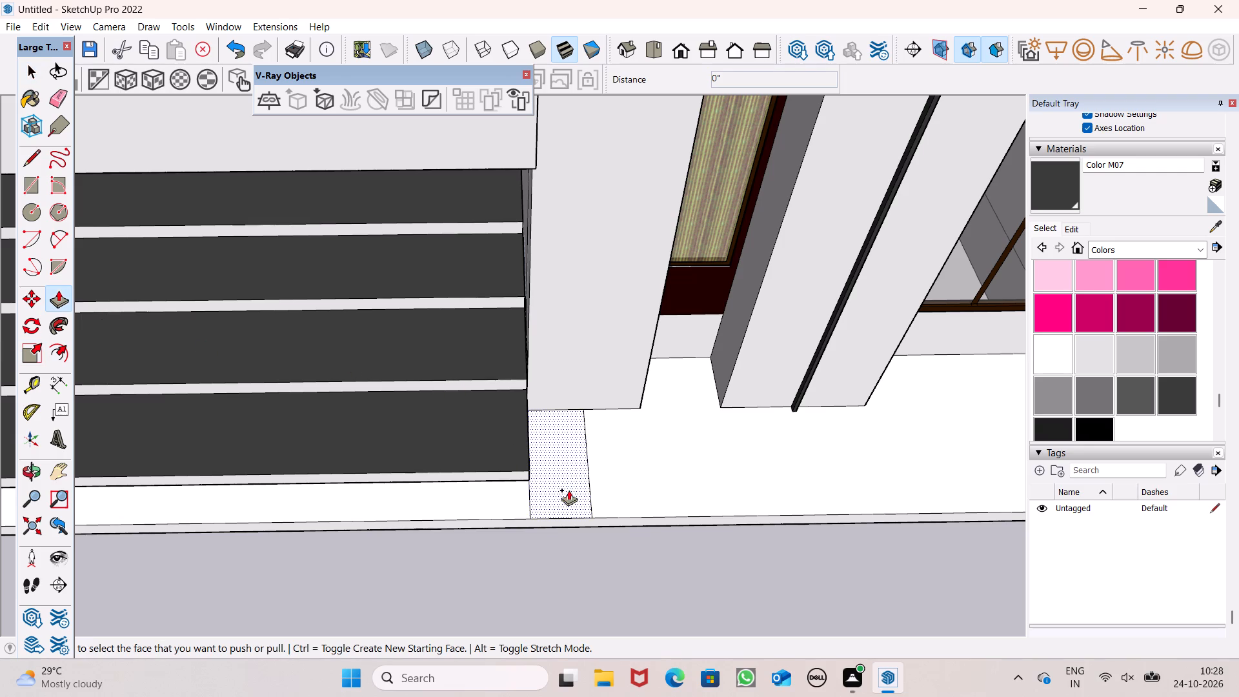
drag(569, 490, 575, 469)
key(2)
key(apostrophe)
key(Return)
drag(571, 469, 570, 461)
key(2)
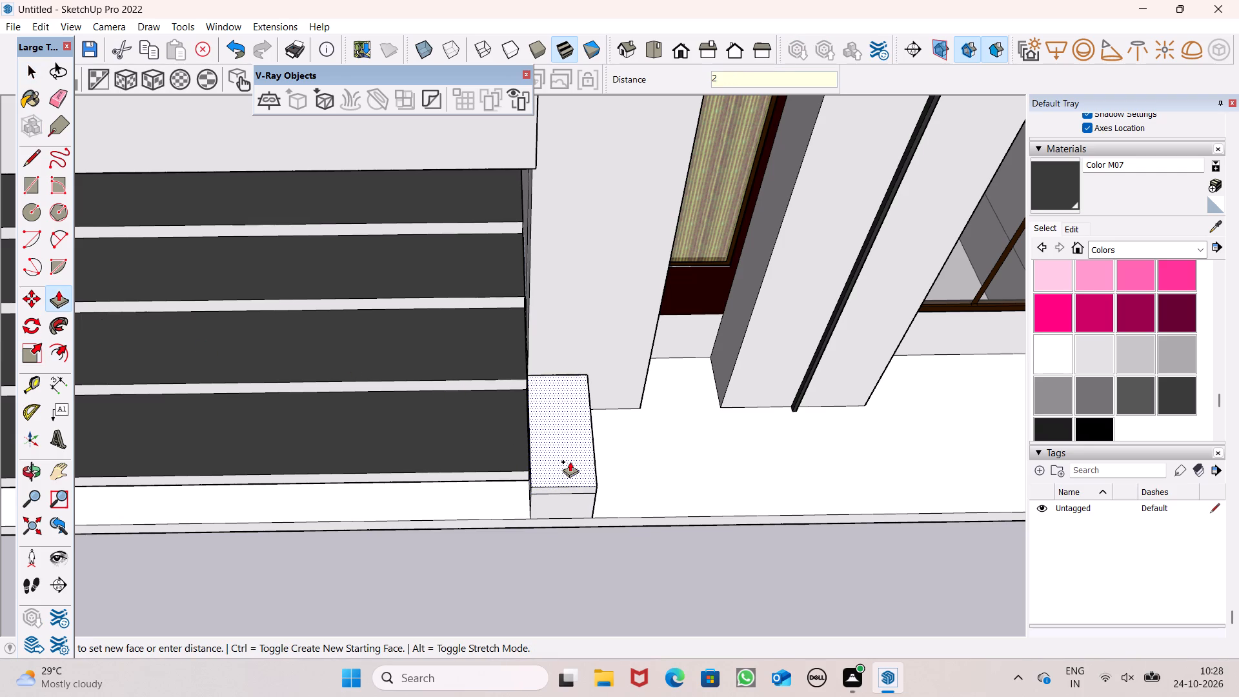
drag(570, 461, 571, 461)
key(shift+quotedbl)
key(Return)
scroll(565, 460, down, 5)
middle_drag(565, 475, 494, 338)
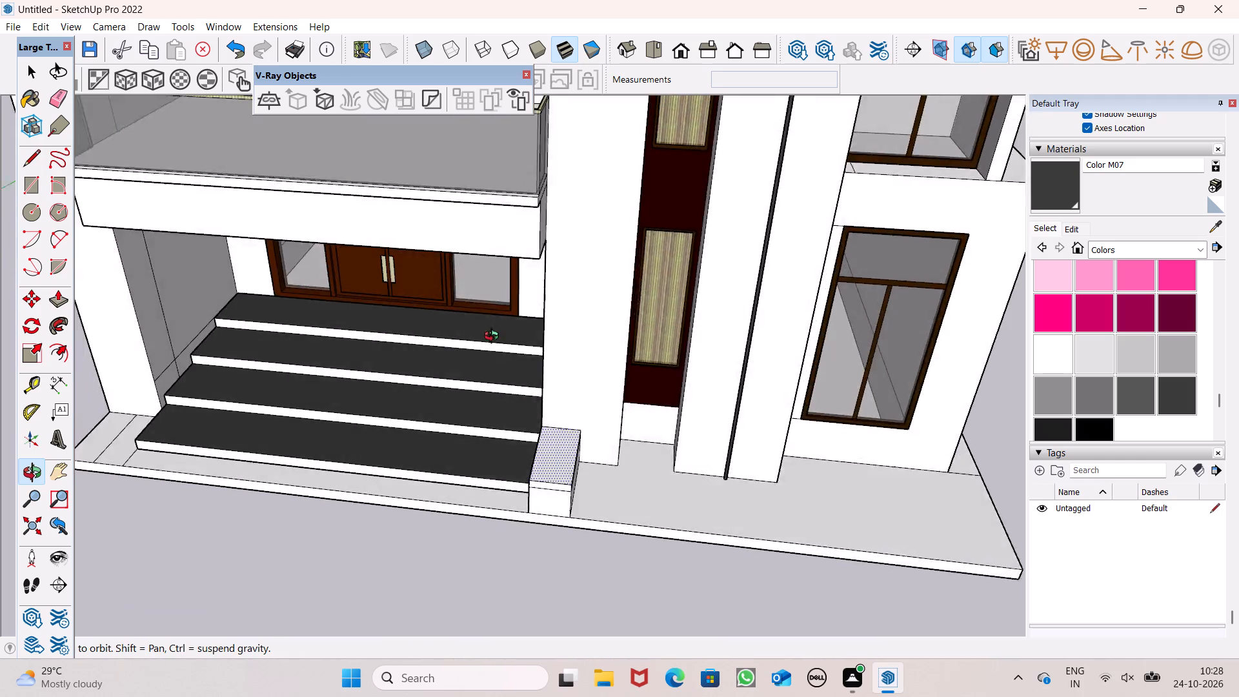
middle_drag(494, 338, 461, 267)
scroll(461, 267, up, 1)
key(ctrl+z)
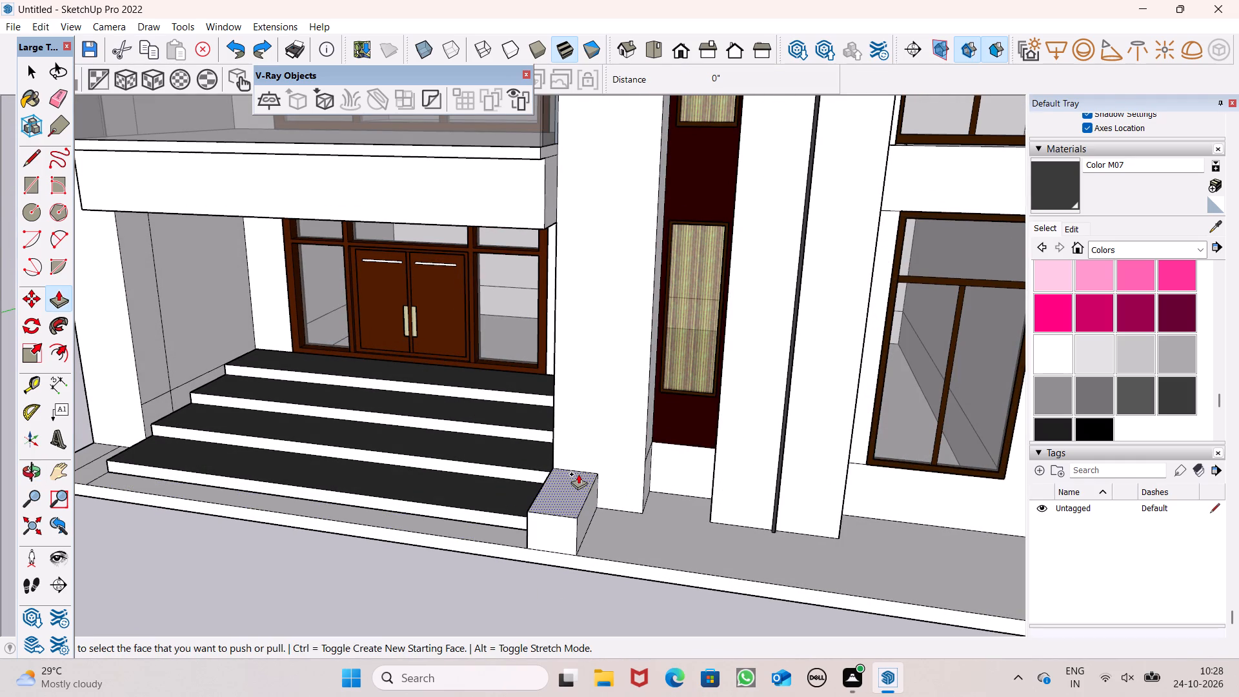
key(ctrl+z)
Push/Pull the slab strip between the stair and the new line up 2' to form a side block.
drag(562, 540, 570, 509)
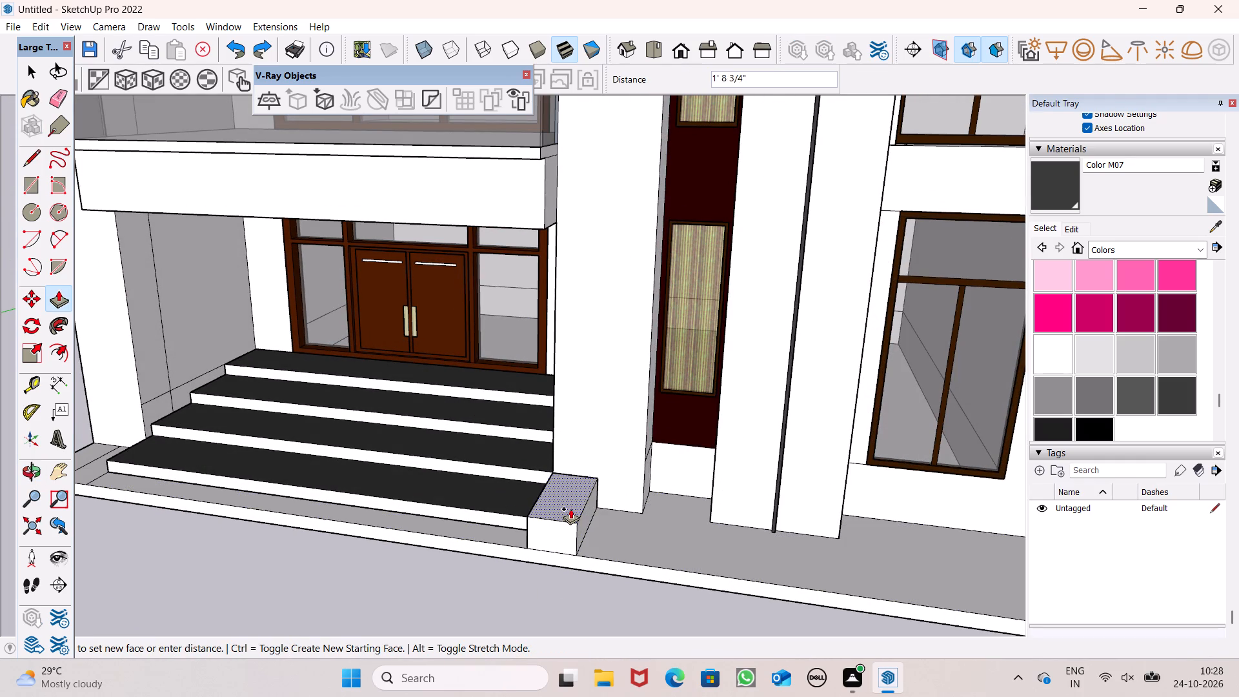
drag(570, 509, 572, 505)
text(2')
key(Return)
Pull the side block's top face up another 2" to form a cap layer.
scroll(543, 502, up, 12)
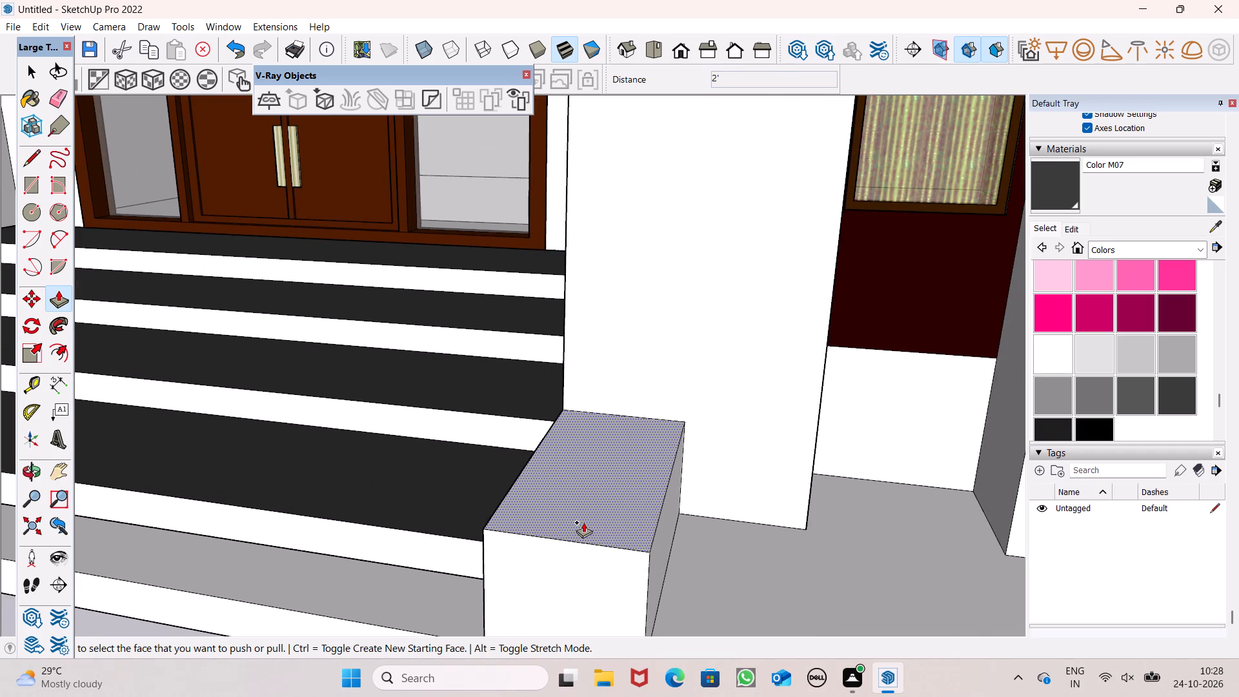
drag(583, 532, 583, 527)
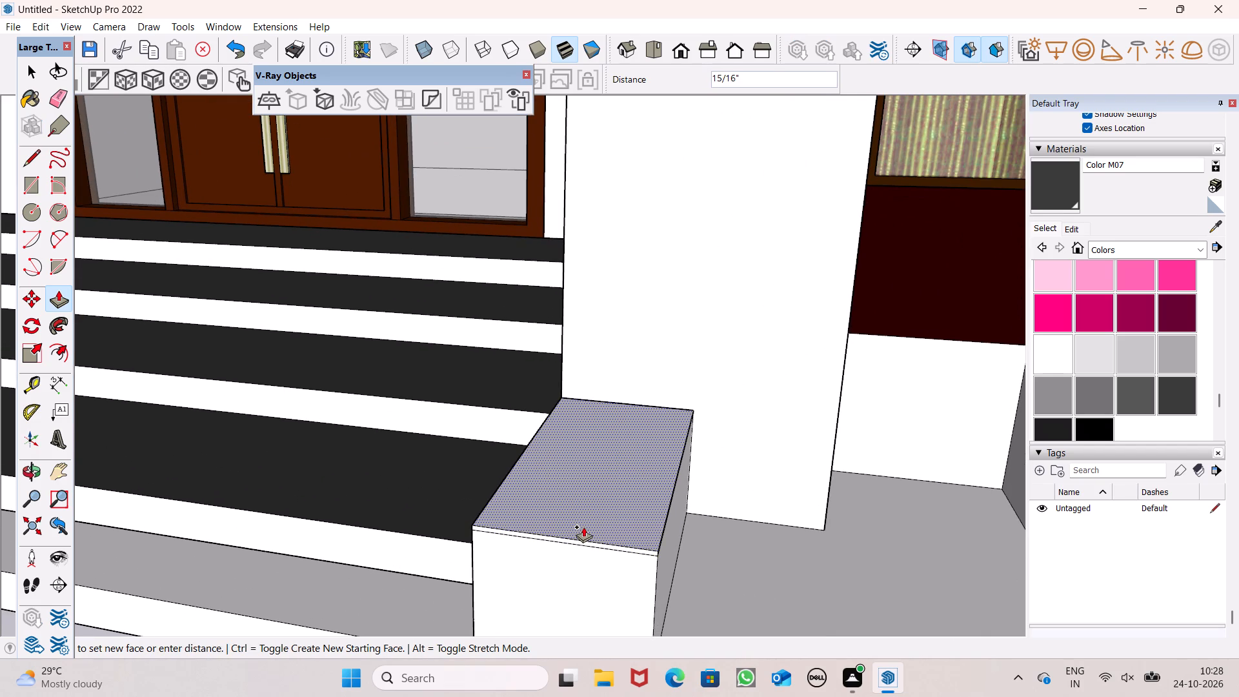
drag(583, 527, 585, 525)
key(2)
key(shift+quotedbl)
key(Return)
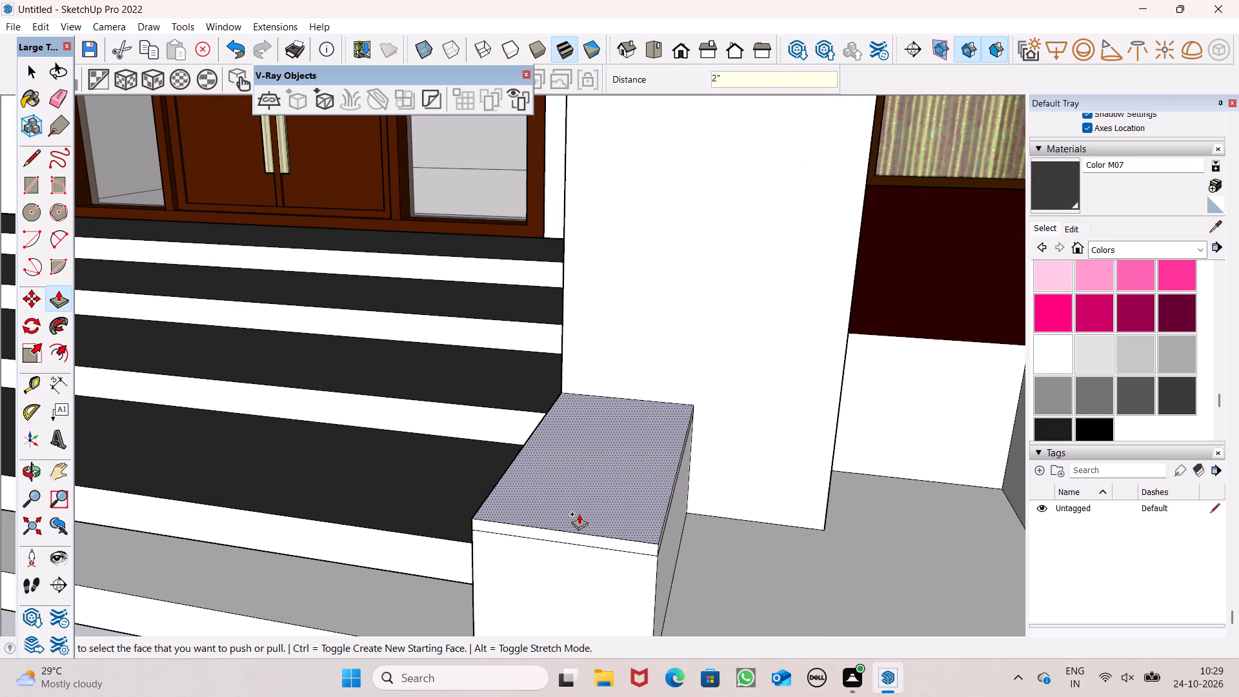
key(space)
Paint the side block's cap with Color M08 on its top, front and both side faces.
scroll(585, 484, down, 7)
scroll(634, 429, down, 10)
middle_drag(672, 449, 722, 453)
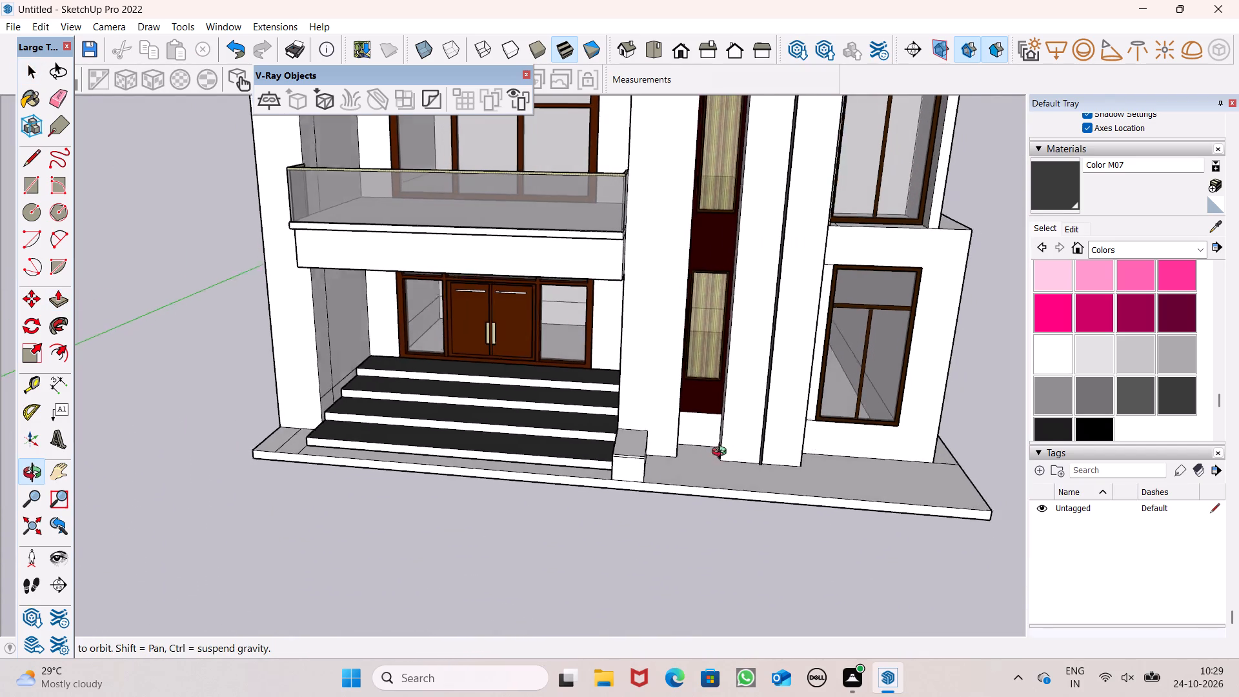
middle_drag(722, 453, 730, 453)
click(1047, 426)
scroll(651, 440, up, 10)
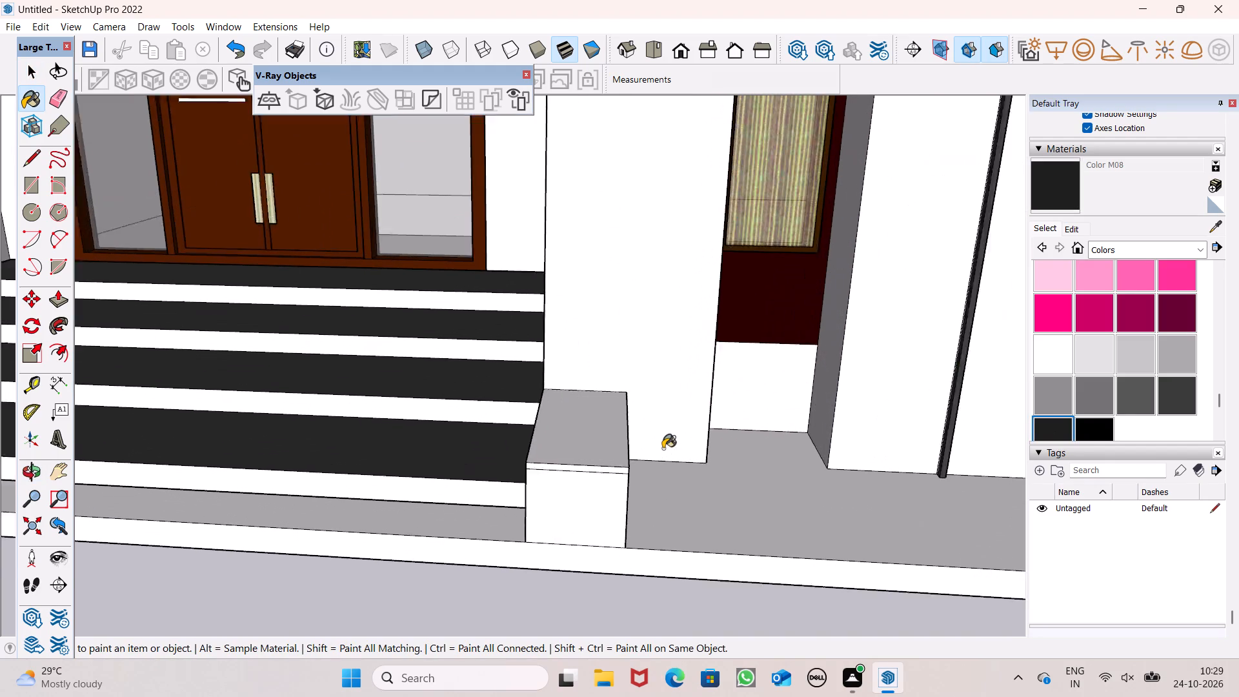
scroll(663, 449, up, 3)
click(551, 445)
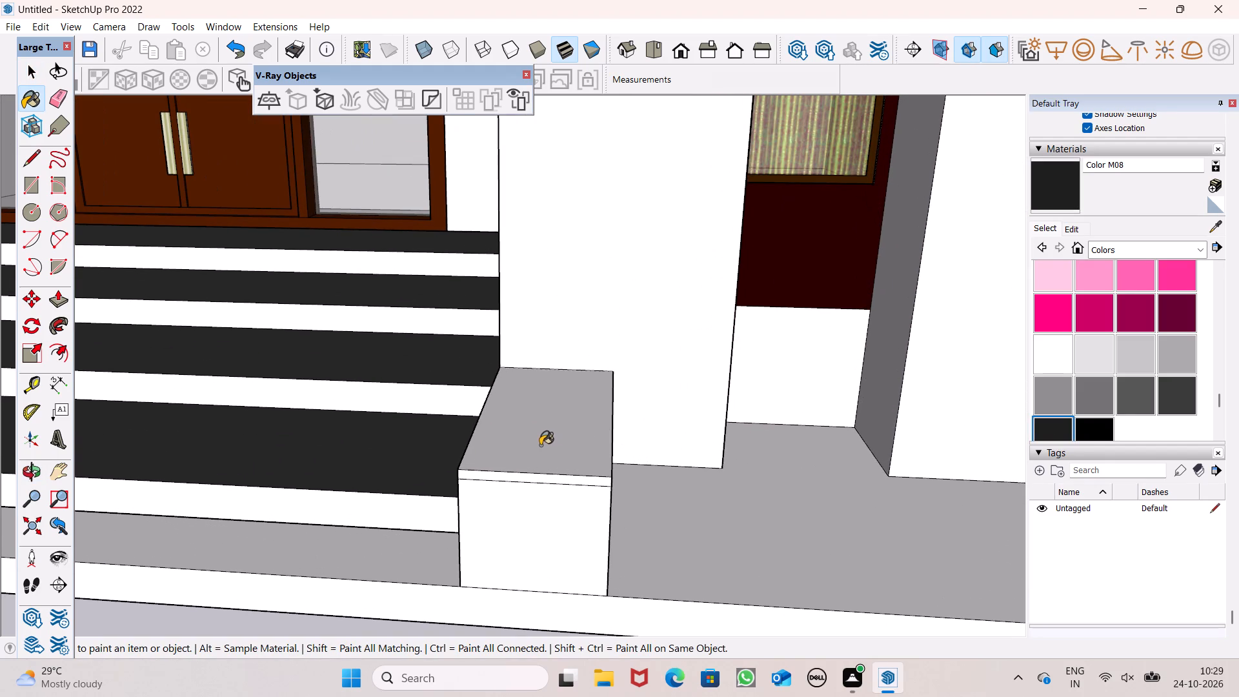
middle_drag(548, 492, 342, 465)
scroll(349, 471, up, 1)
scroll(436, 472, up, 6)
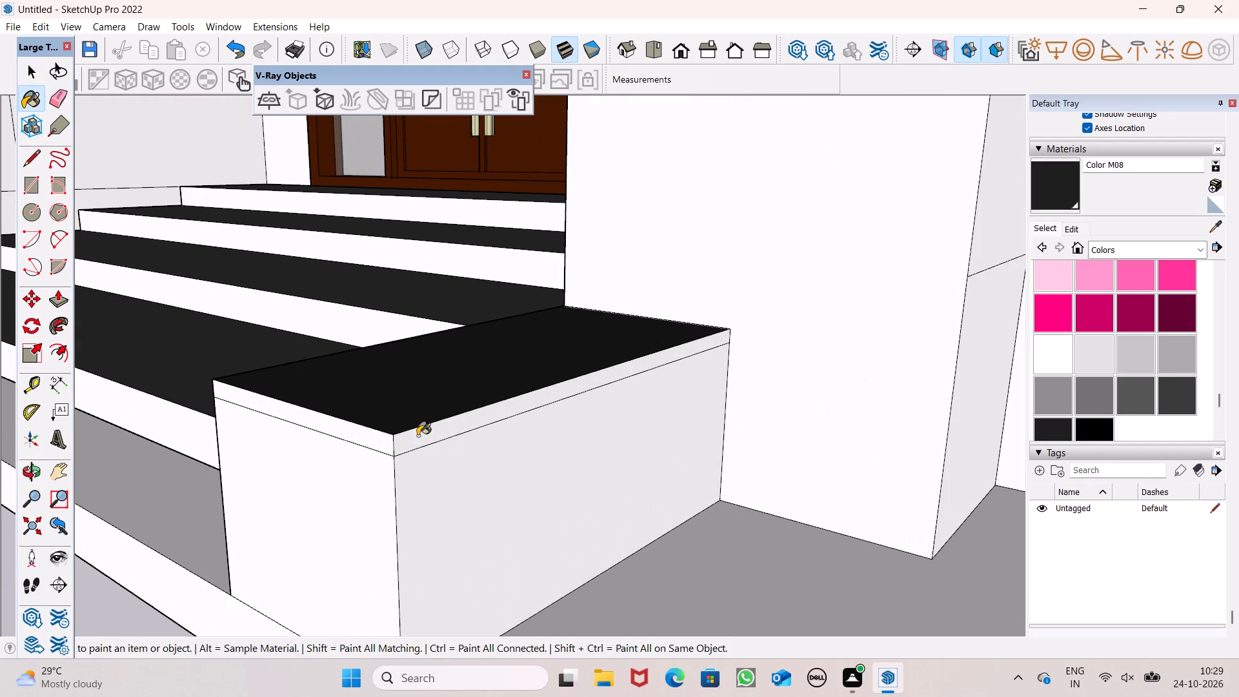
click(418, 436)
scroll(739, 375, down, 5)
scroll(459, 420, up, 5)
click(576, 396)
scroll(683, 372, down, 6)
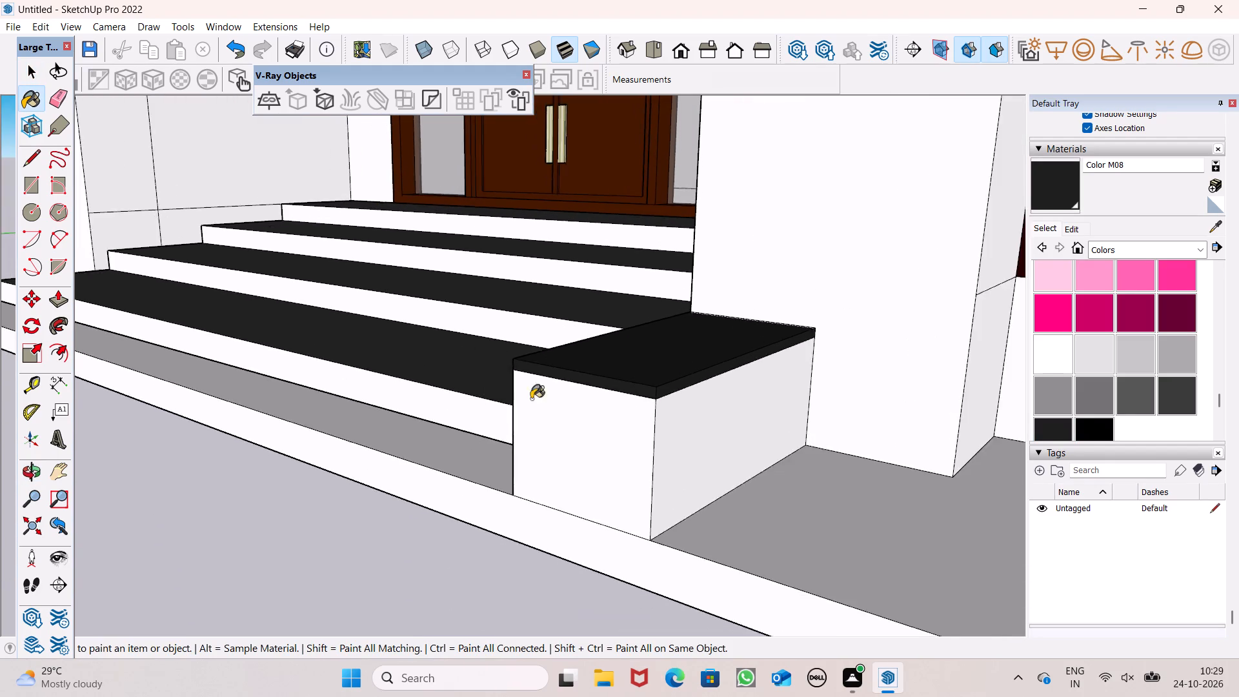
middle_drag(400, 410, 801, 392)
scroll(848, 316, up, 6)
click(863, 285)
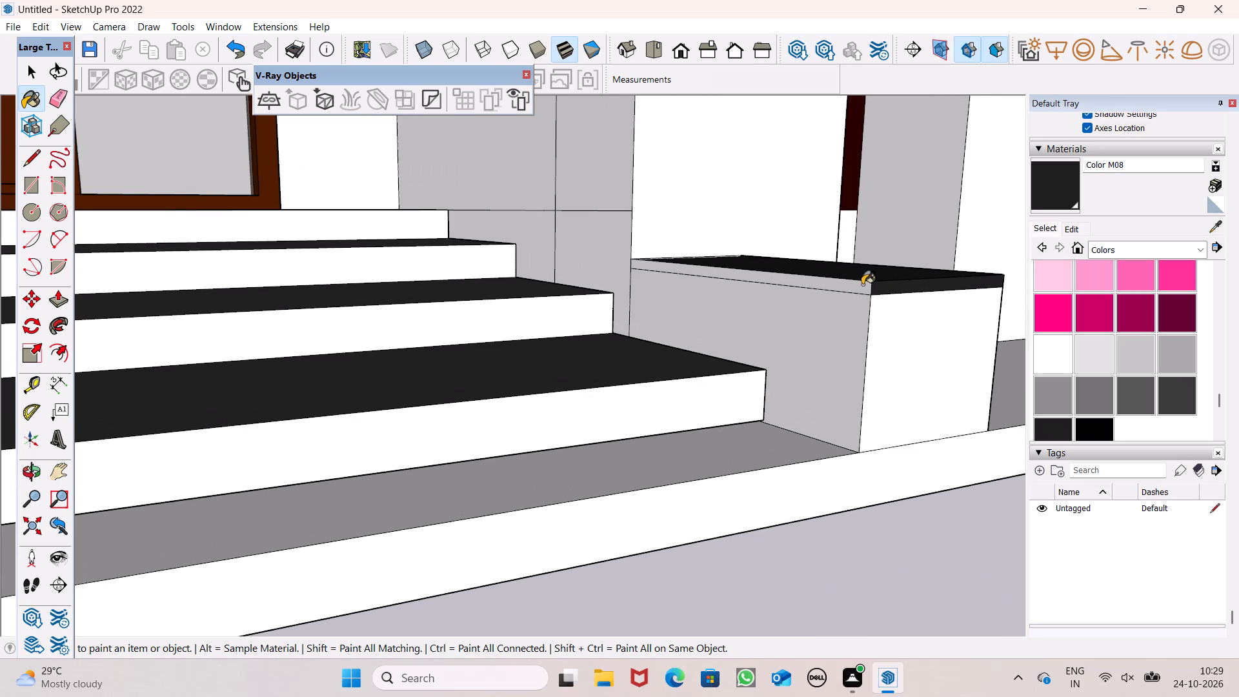
Repaint the cap's top, front and both side faces with Color M06.
click(1125, 391)
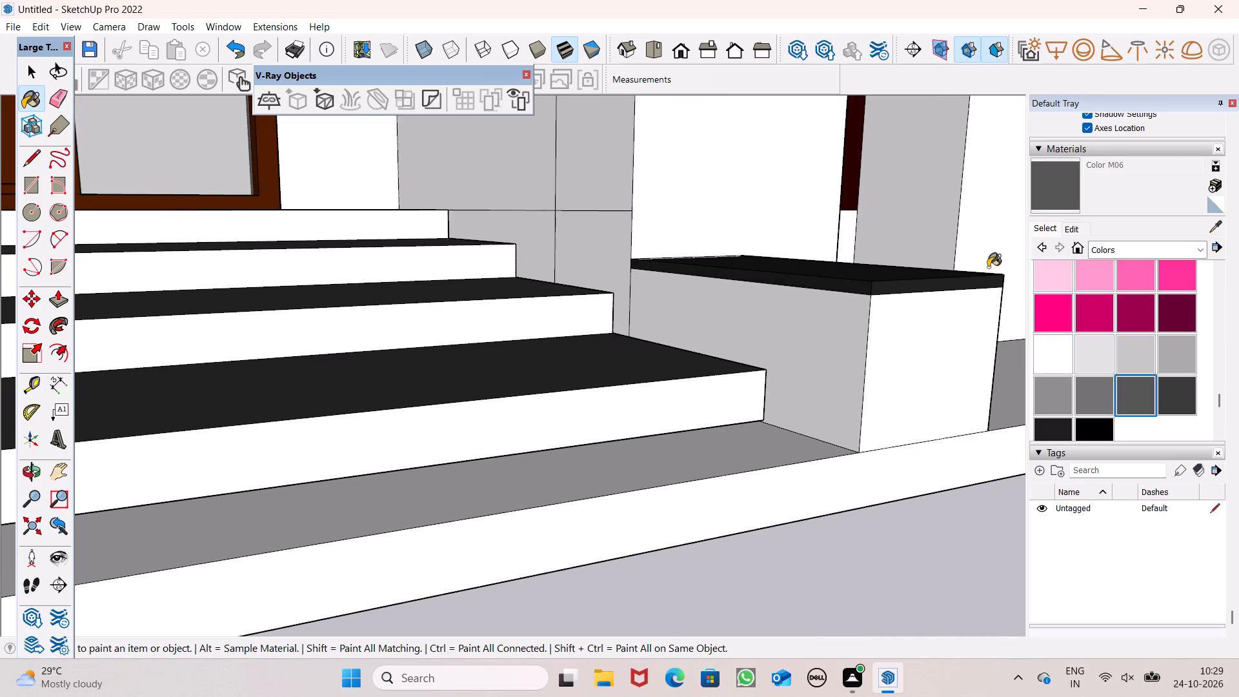
scroll(861, 289, up, 6)
click(867, 275)
scroll(942, 286, up, 7)
drag(876, 292, 860, 287)
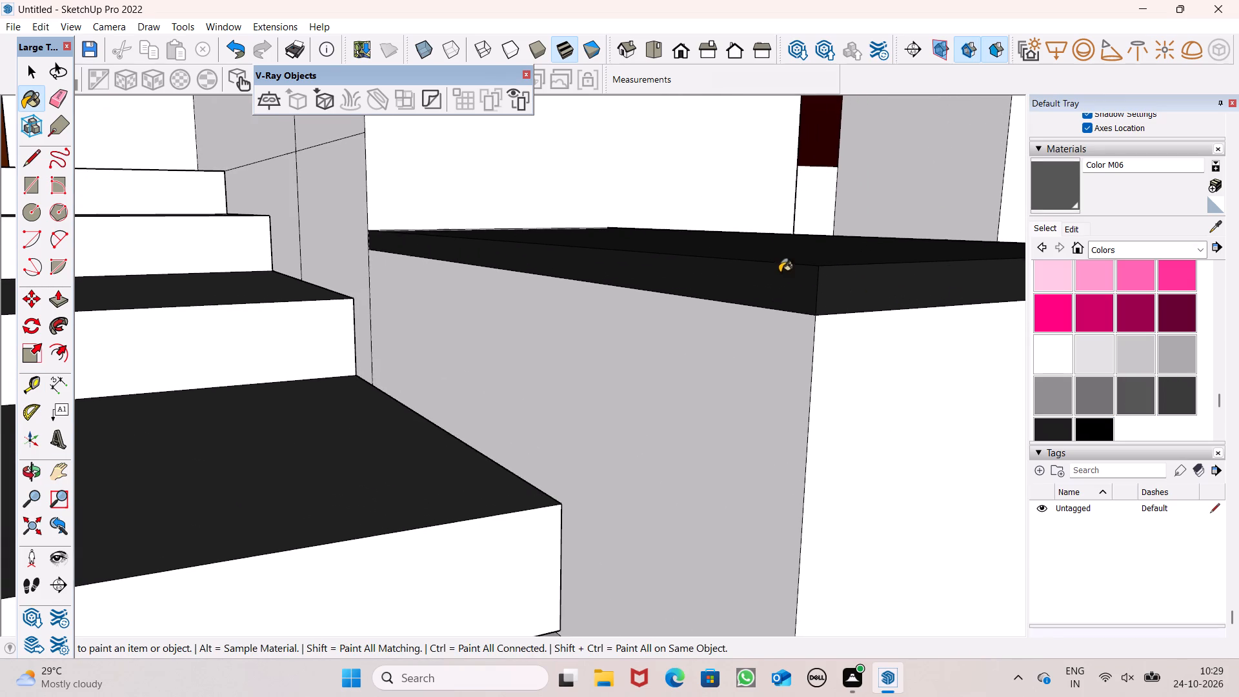
click(785, 274)
click(803, 237)
scroll(780, 261, down, 8)
middle_drag(779, 305, 359, 309)
scroll(359, 309, up, 1)
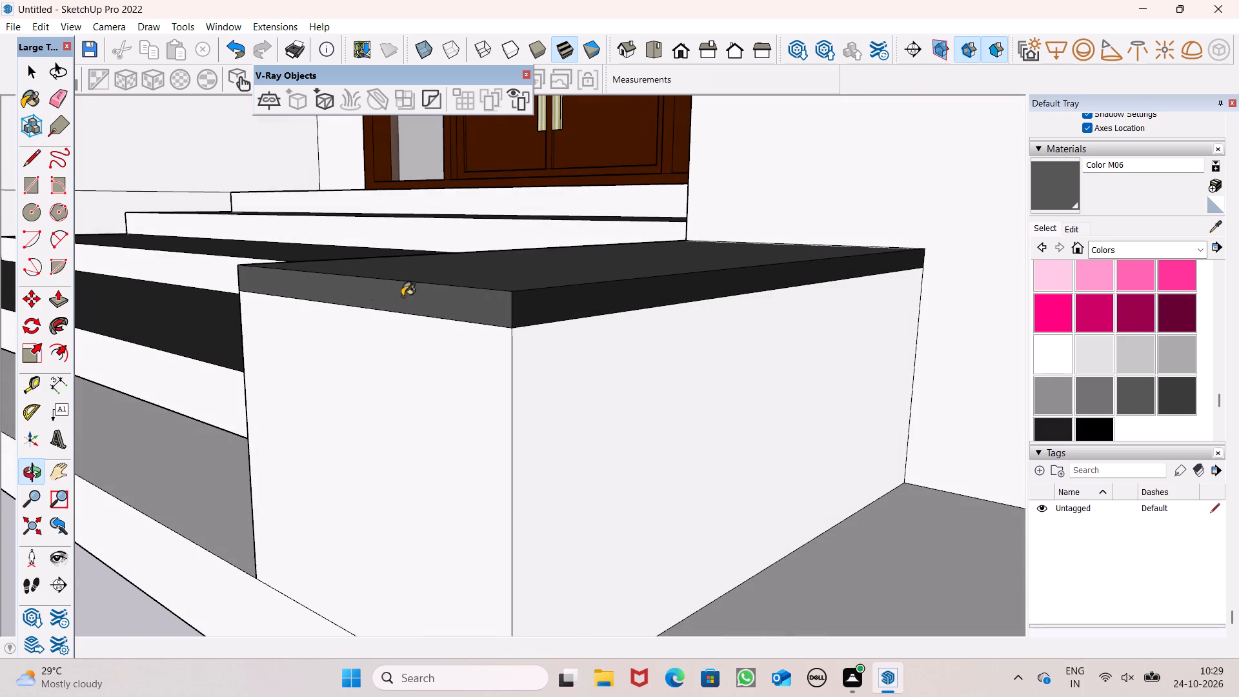
click(520, 309)
Examine the marked slab strips by the pier on the opposite side of the entrance stair.
scroll(550, 252, down, 14)
middle_drag(594, 259, 843, 336)
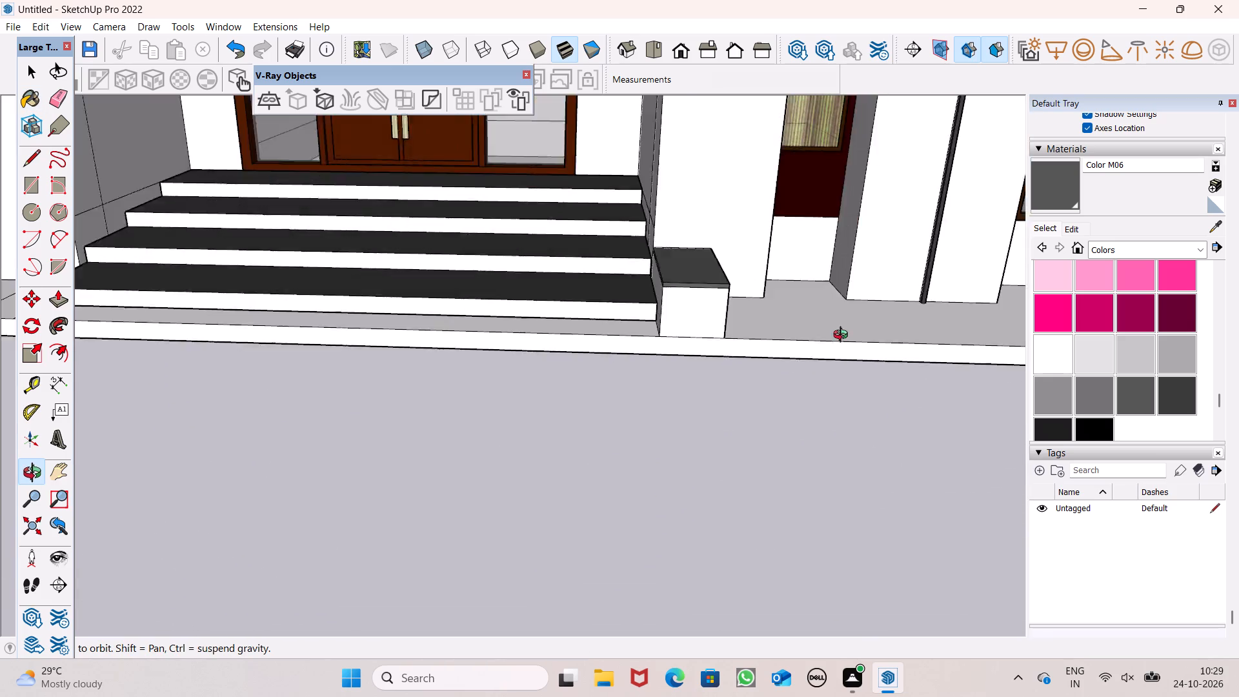
middle_drag(843, 336, 960, 321)
scroll(813, 205, down, 5)
scroll(610, 259, down, 6)
scroll(381, 358, up, 8)
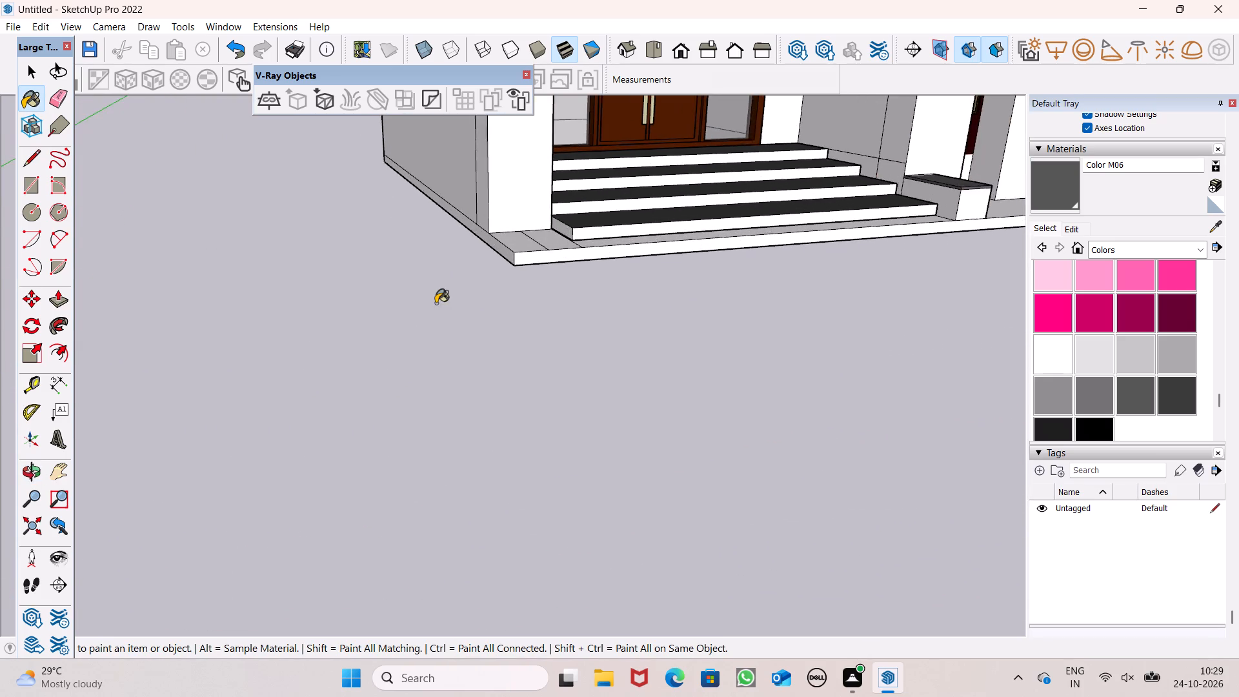
scroll(425, 361, down, 4)
middle_drag(465, 388, 412, 470)
middle_drag(422, 422, 422, 454)
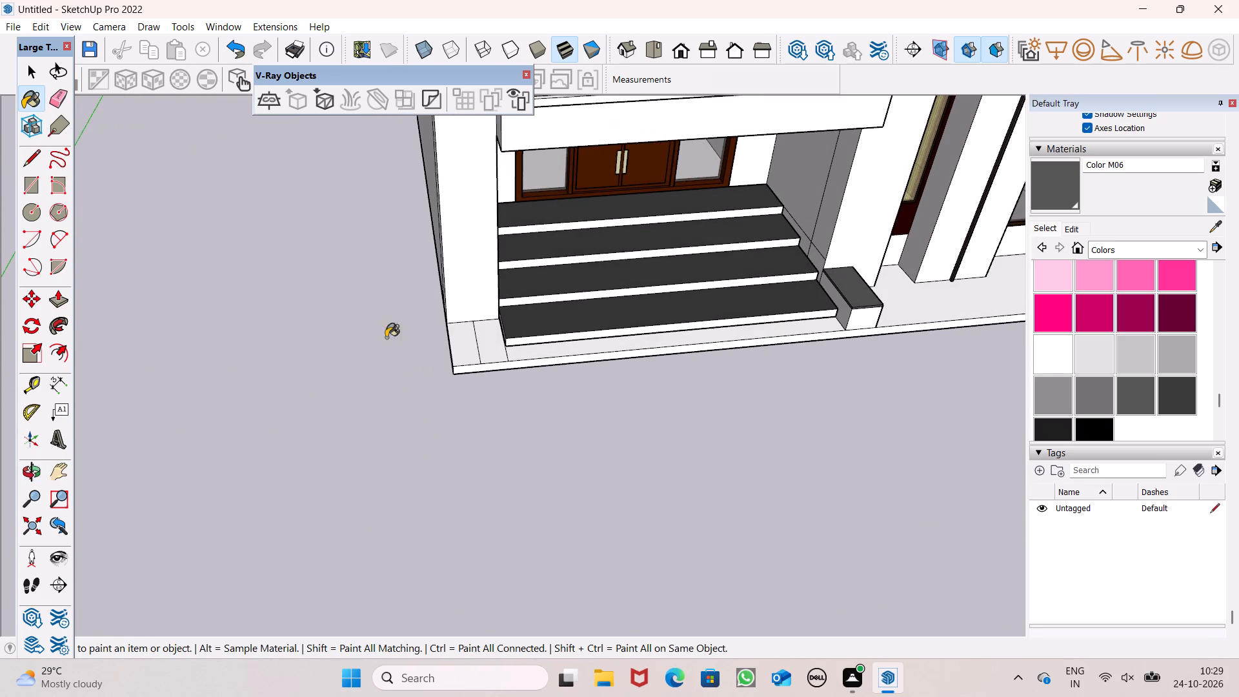
Pull the marked slab strip next to the entrance stair's bare end up 2' to form the second side block.
click(58, 299)
scroll(346, 325, up, 4)
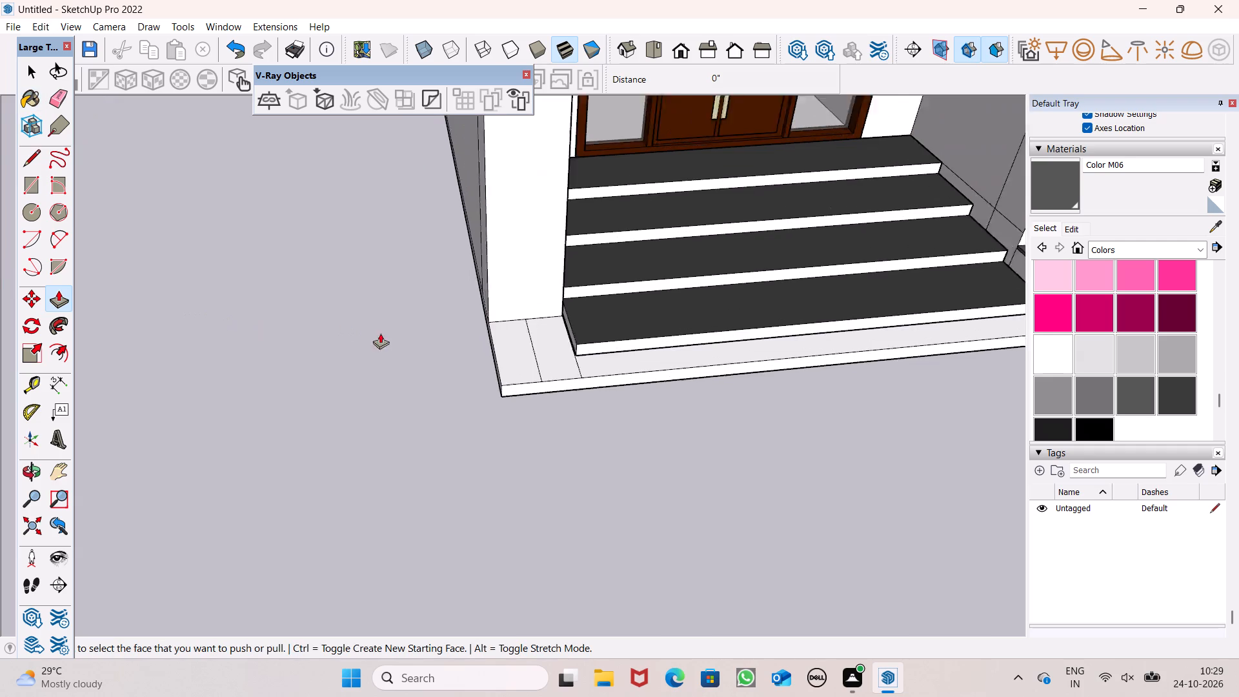
scroll(380, 333, up, 2)
drag(587, 379, 588, 352)
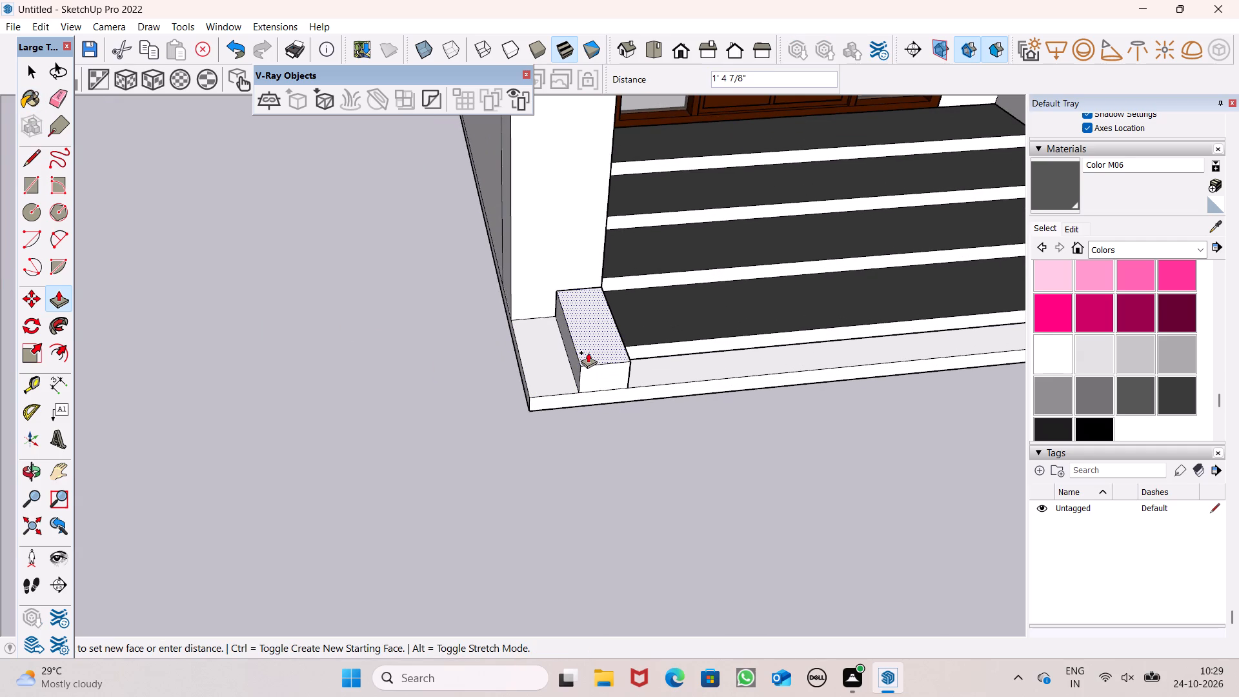
drag(588, 352, 590, 354)
key(2)
key(apostrophe)
key(Return)
Pull the second side block's top face up another 2" to form its cap layer.
click(599, 343)
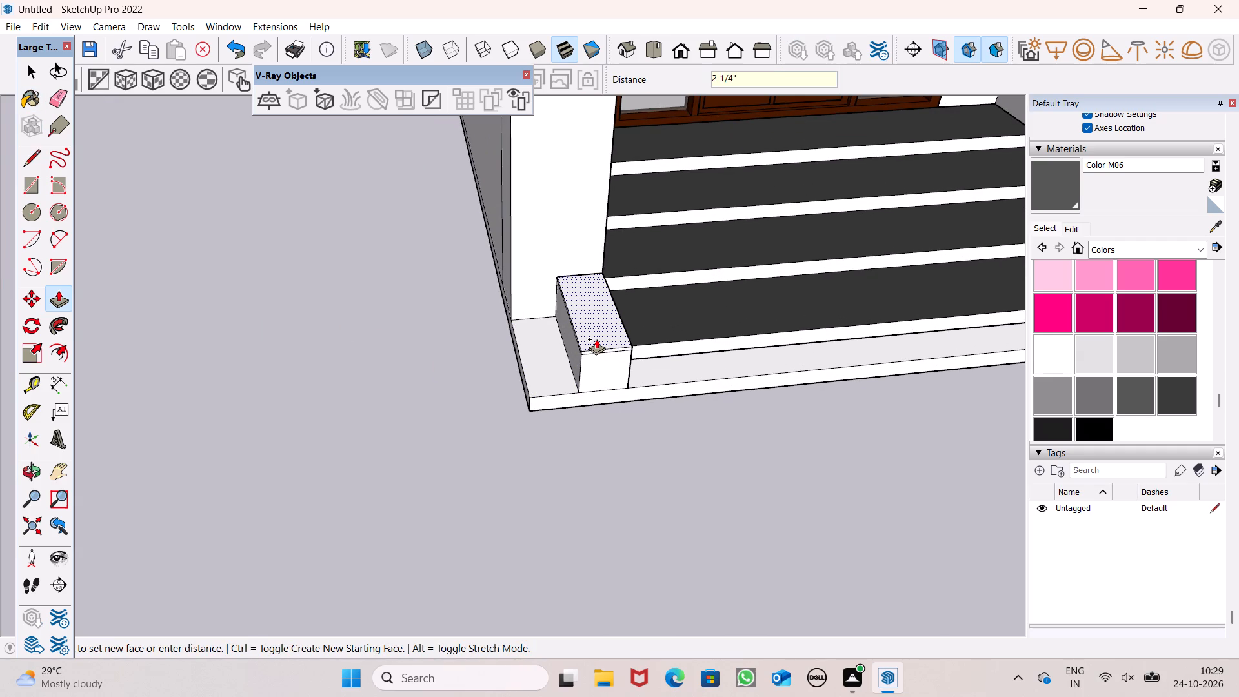
text(2")
key(Return)
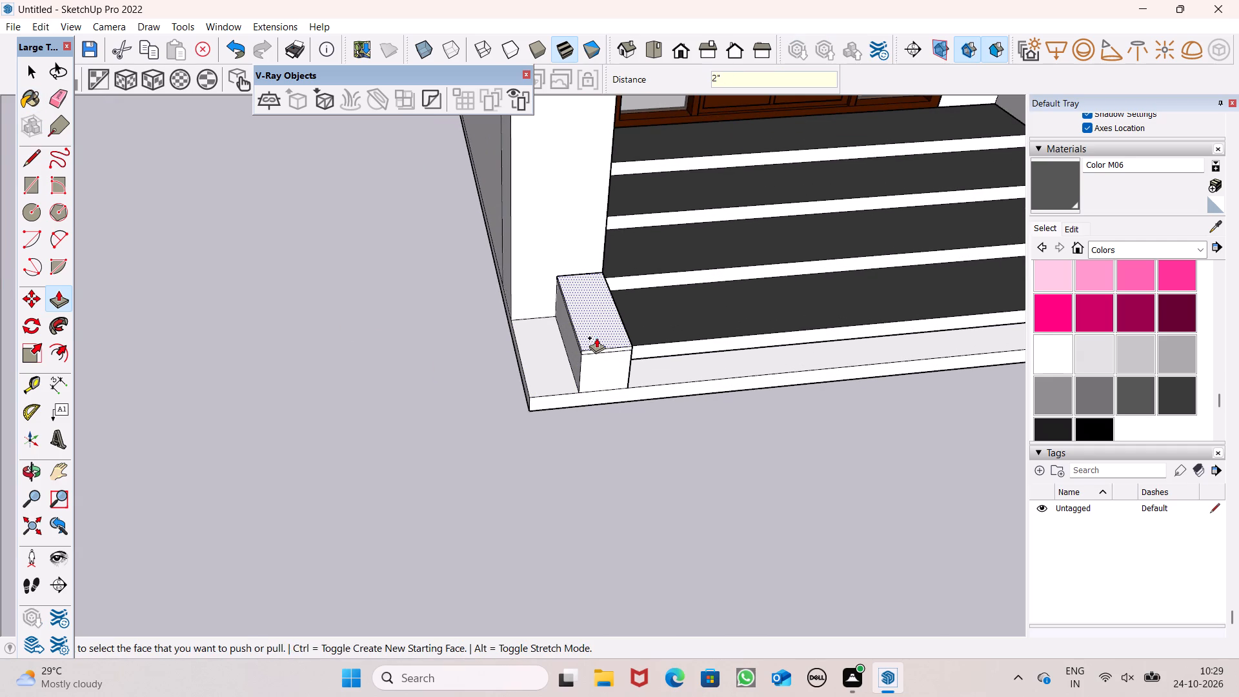
middle_drag(622, 364, 551, 258)
scroll(551, 258, up, 1)
key(space)
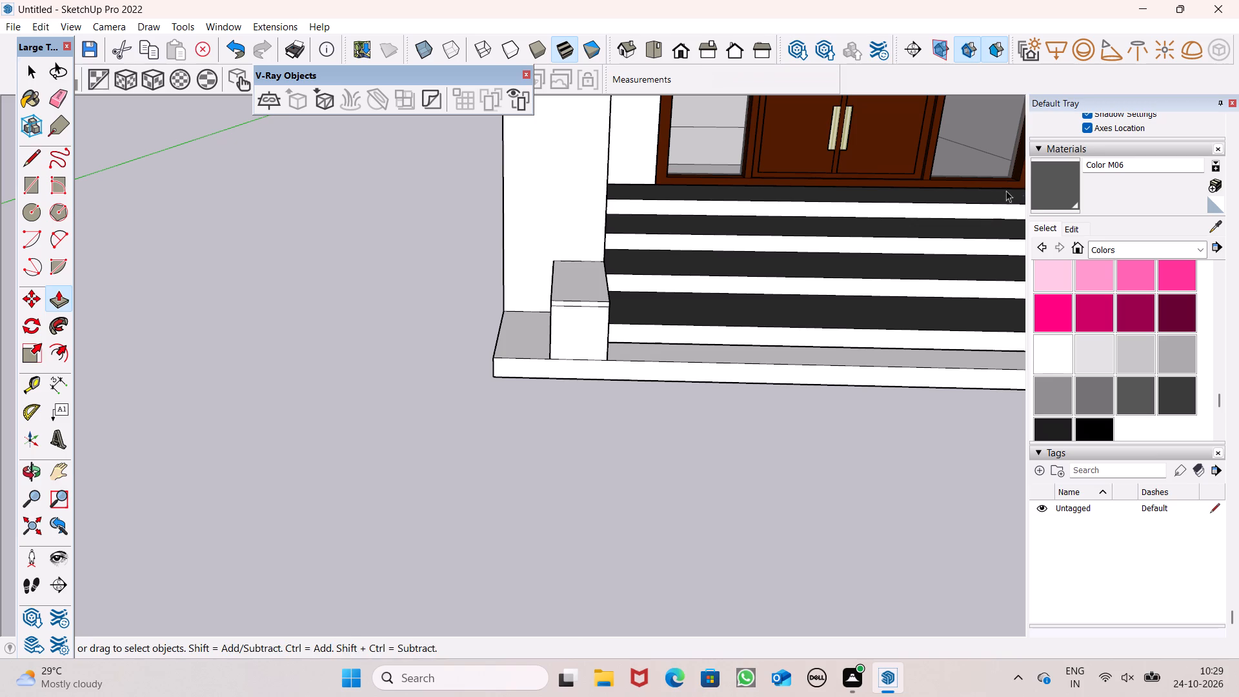
Paint the second side block's cap with Color M06 on its top, front and both side faces.
click(1050, 210)
scroll(596, 332, up, 7)
click(594, 258)
middle_drag(545, 283, 758, 258)
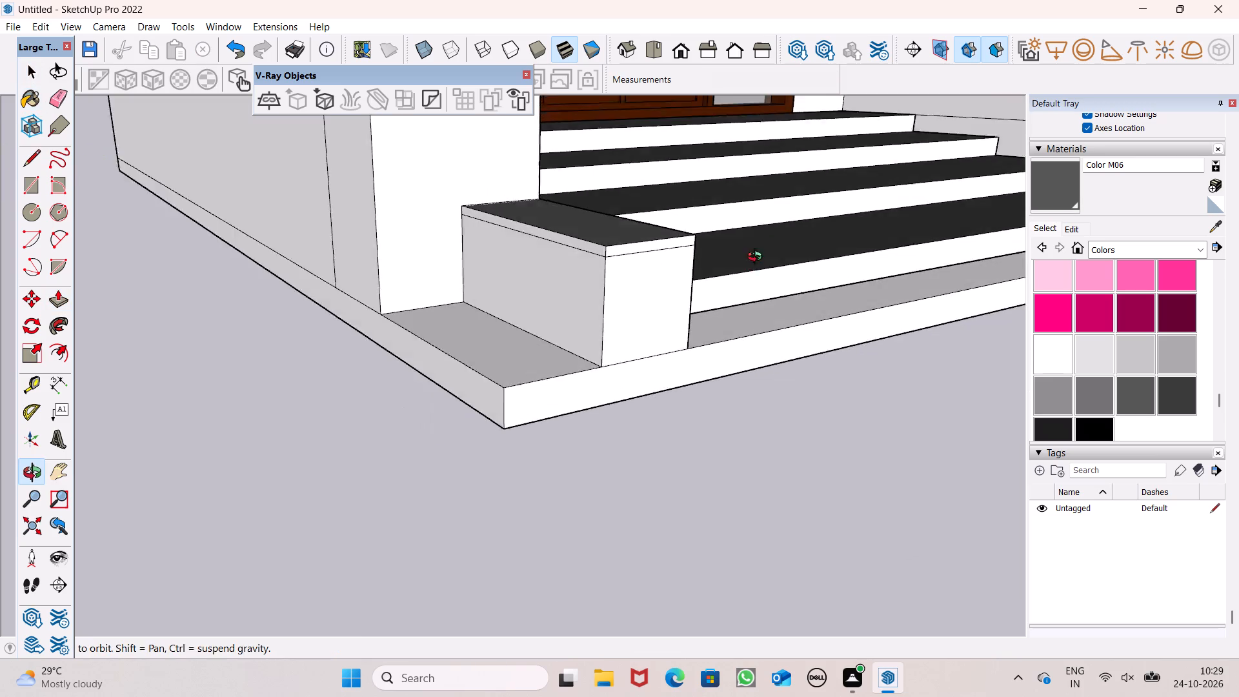
middle_drag(758, 258, 758, 250)
scroll(644, 232, up, 5)
drag(530, 239, 539, 242)
click(623, 246)
middle_drag(641, 268, 602, 281)
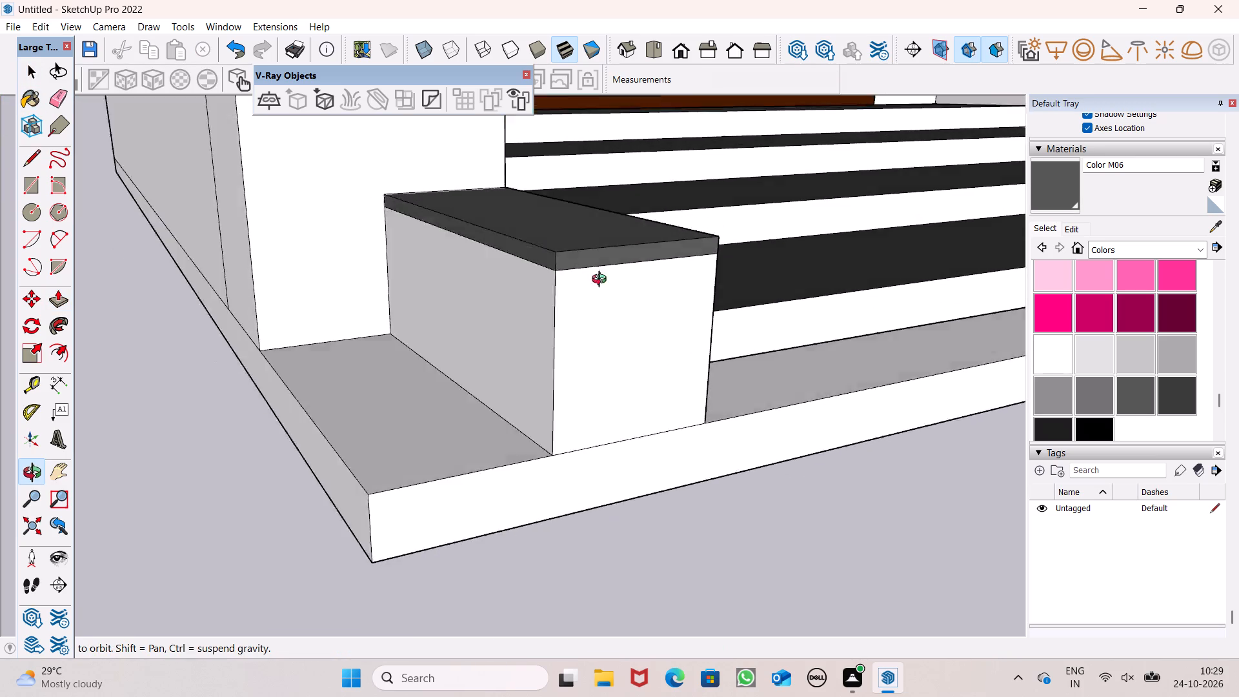
middle_drag(602, 281, 294, 293)
scroll(294, 293, up, 1)
scroll(519, 279, up, 3)
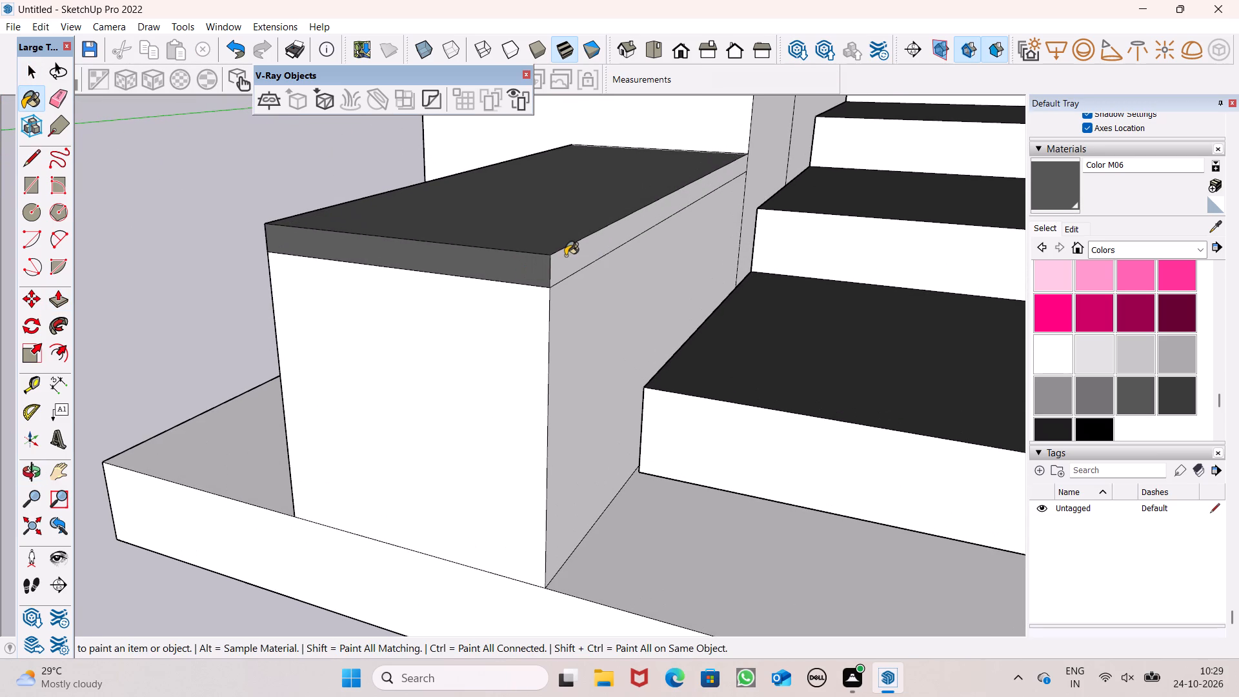
click(565, 256)
scroll(547, 241, down, 20)
middle_drag(511, 316, 583, 283)
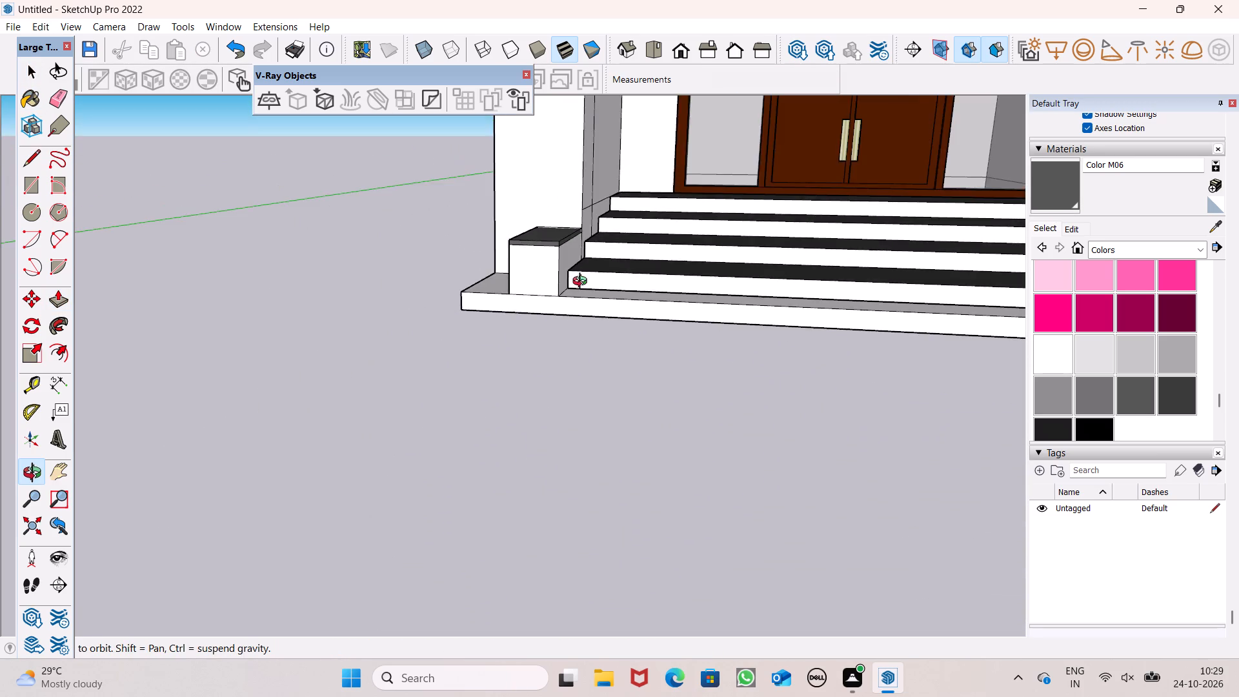
middle_drag(583, 283, 627, 267)
scroll(592, 258, down, 12)
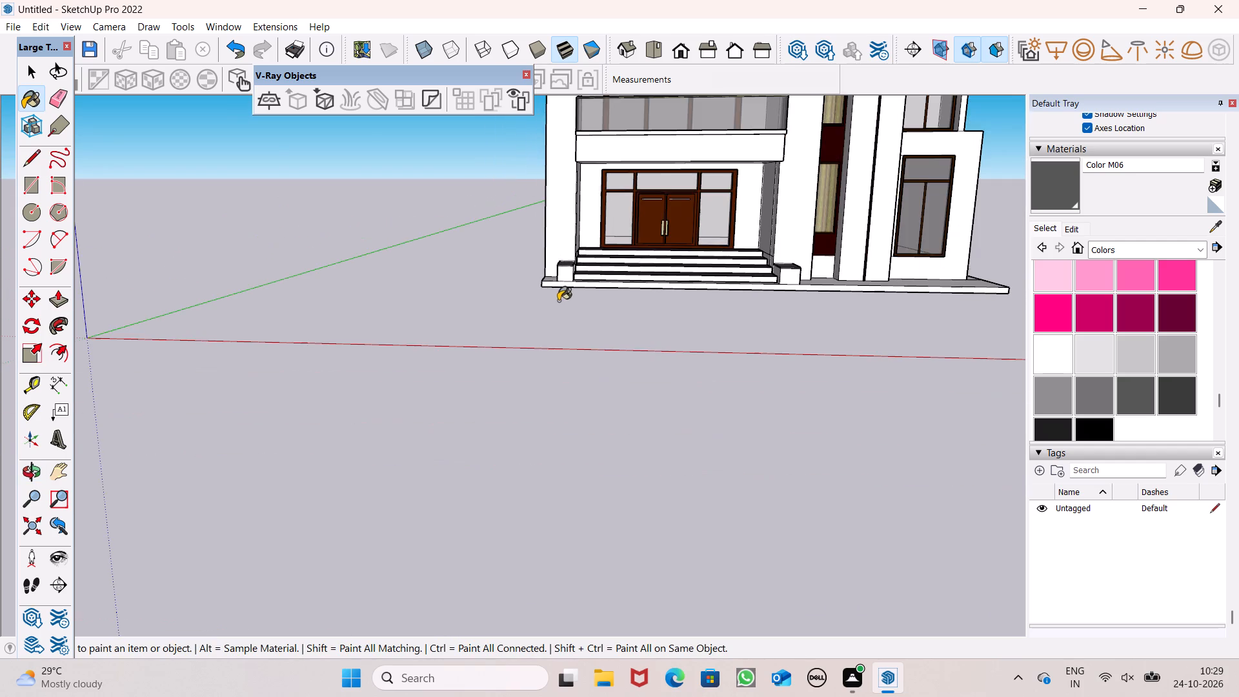
key(space)
Pull the base slab's front face outward about 16' 7" to make a forecourt before the entrance stair.
middle_drag(736, 314, 734, 468)
scroll(875, 384, up, 3)
scroll(620, 303, down, 5)
middle_drag(613, 336, 614, 369)
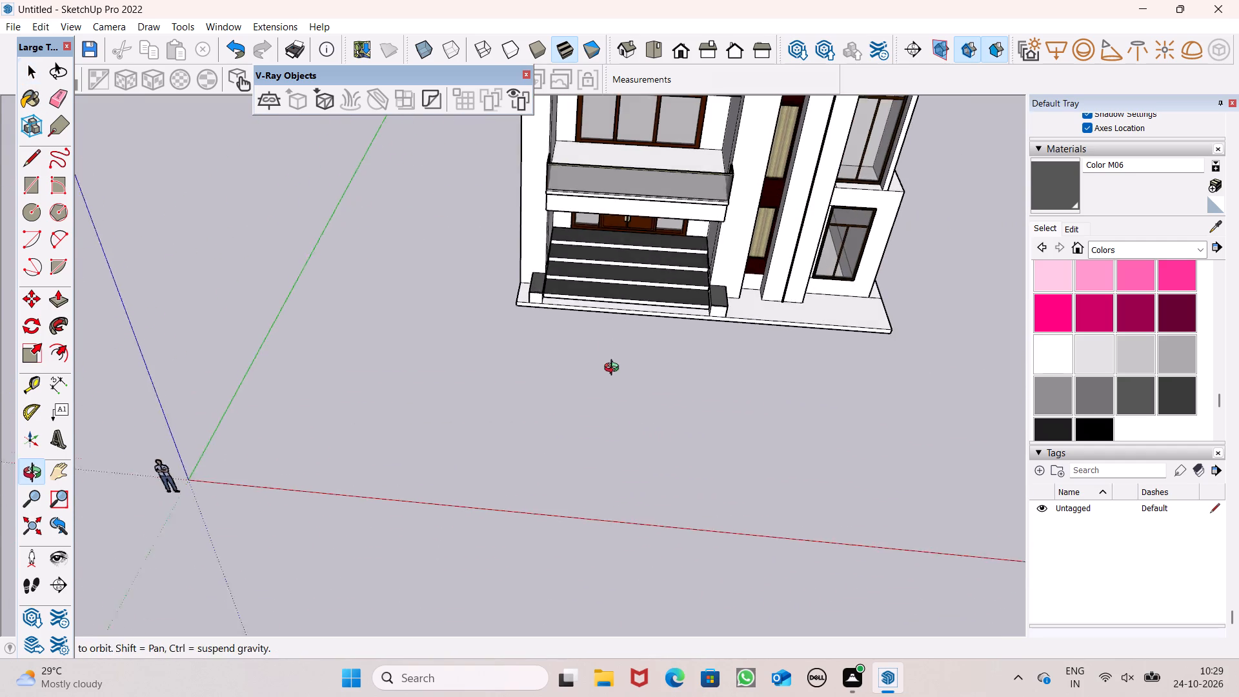
middle_drag(614, 369, 630, 392)
drag(63, 296, 80, 298)
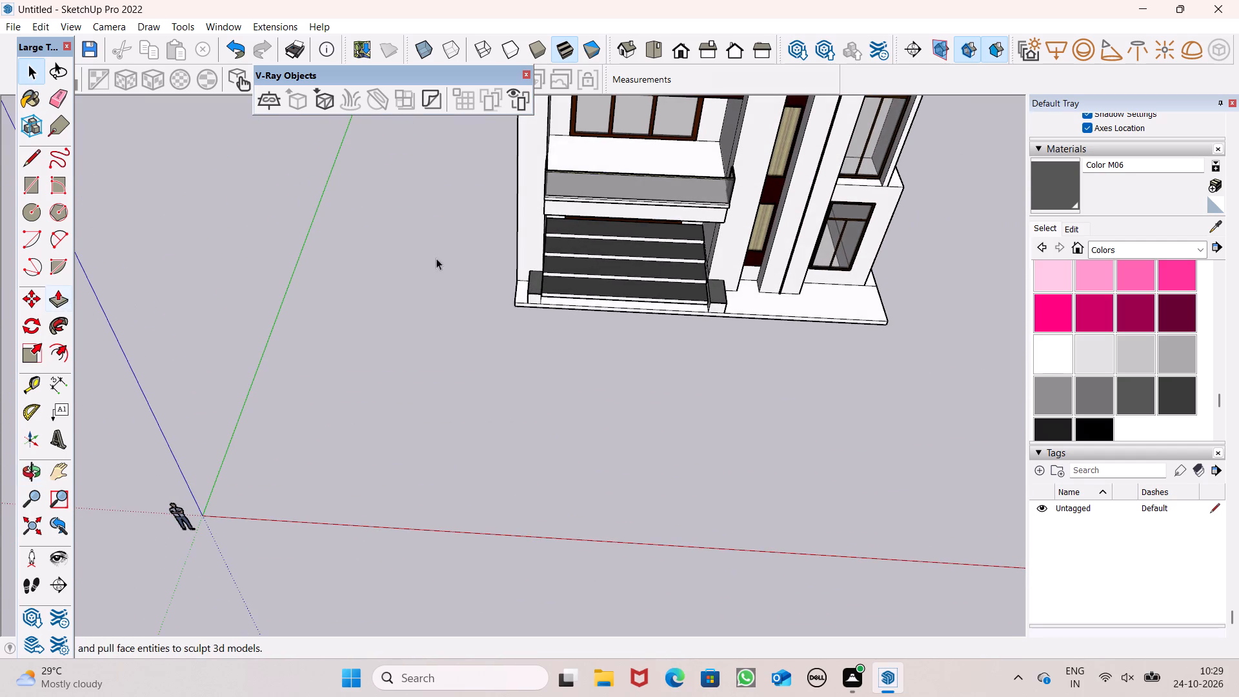
click(55, 298)
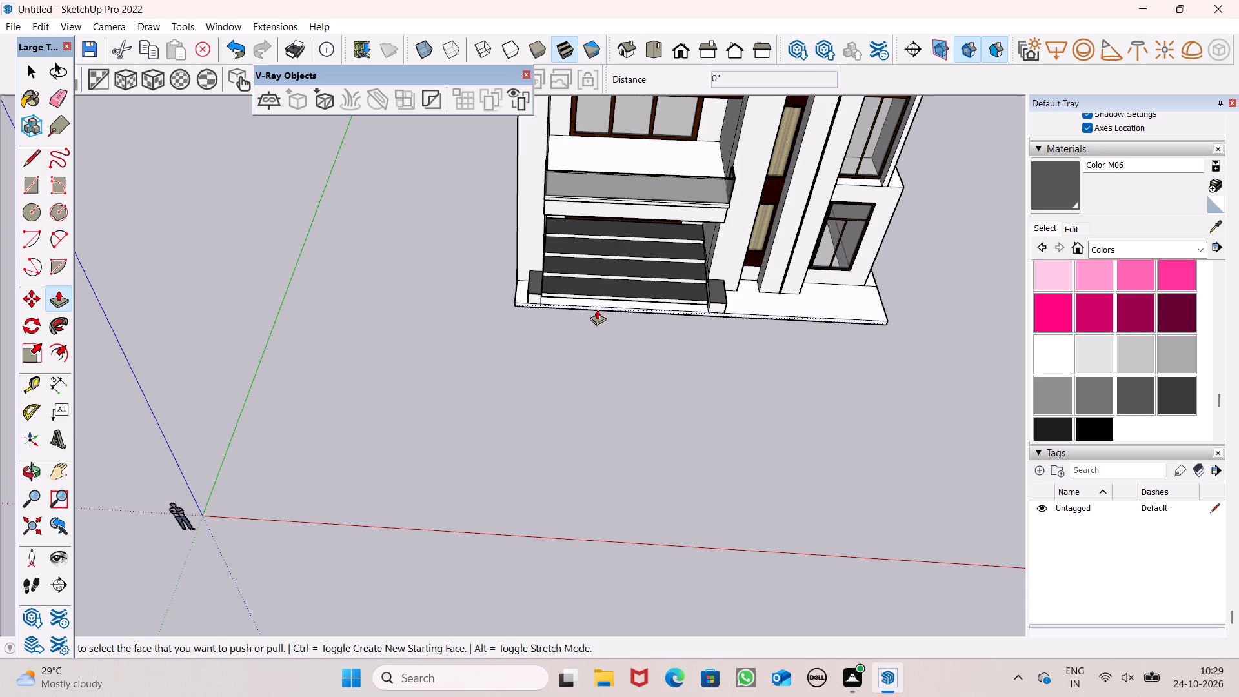
drag(597, 309, 605, 389)
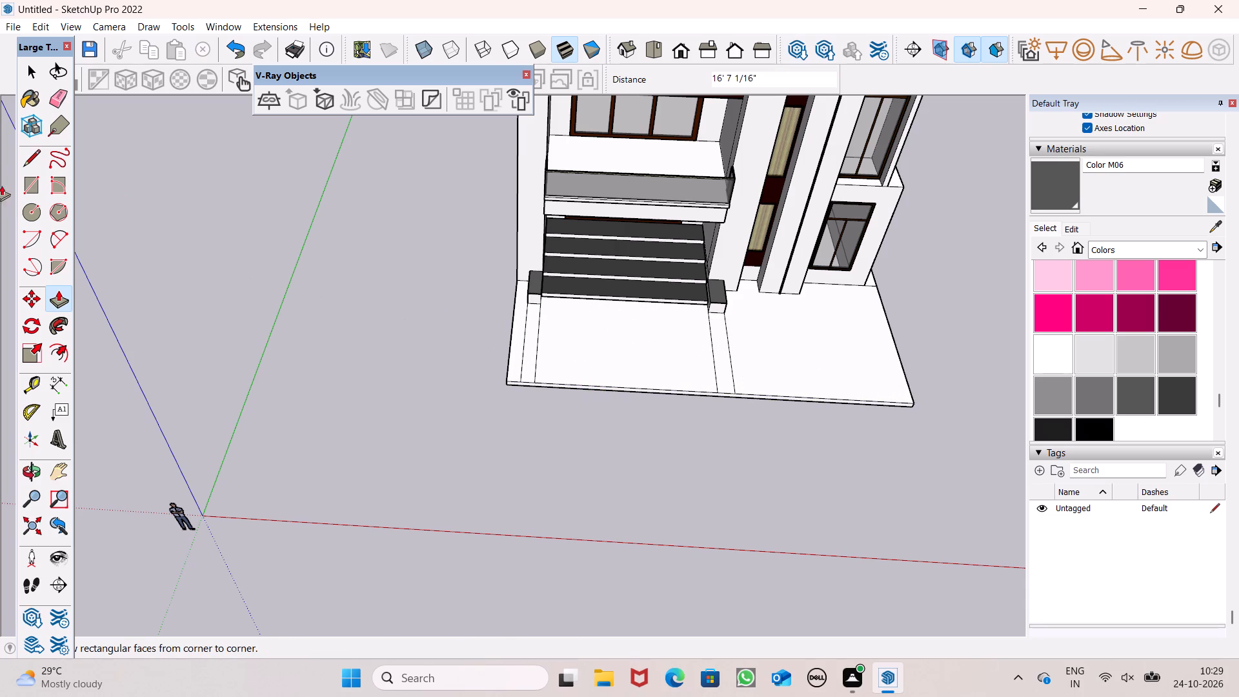
Erase the two pairs of leftover strip lines running across the extended slab from the side blocks.
click(57, 94)
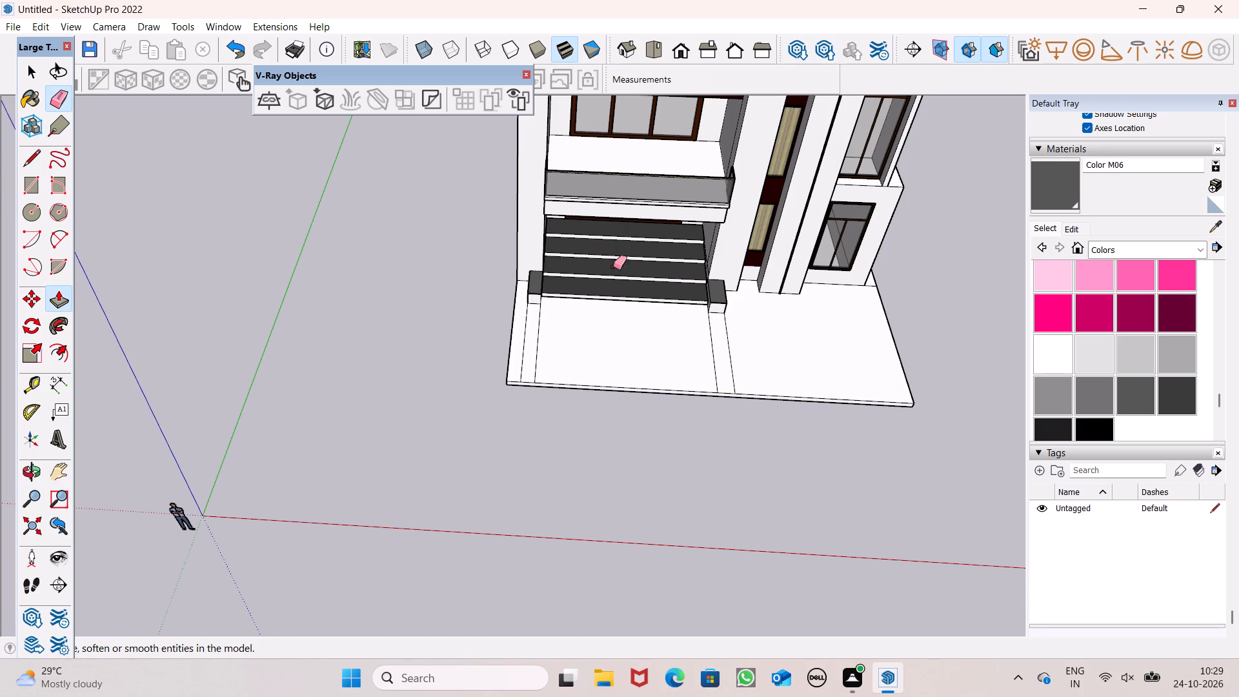
drag(548, 318, 528, 326)
drag(706, 352, 749, 359)
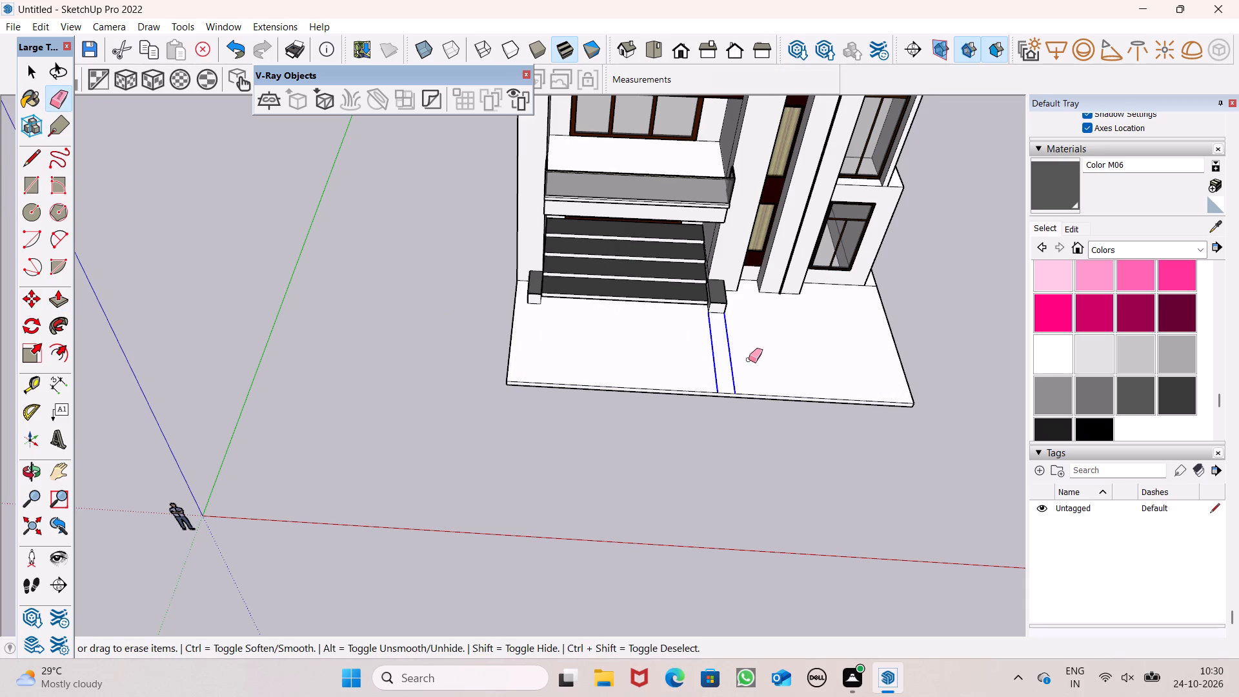
drag(749, 359, 749, 356)
Erase the leftover lines on the entrance porch's side wall behind the second side block.
scroll(606, 320, down, 1)
scroll(543, 278, up, 4)
scroll(428, 308, down, 6)
middle_drag(411, 353, 253, 194)
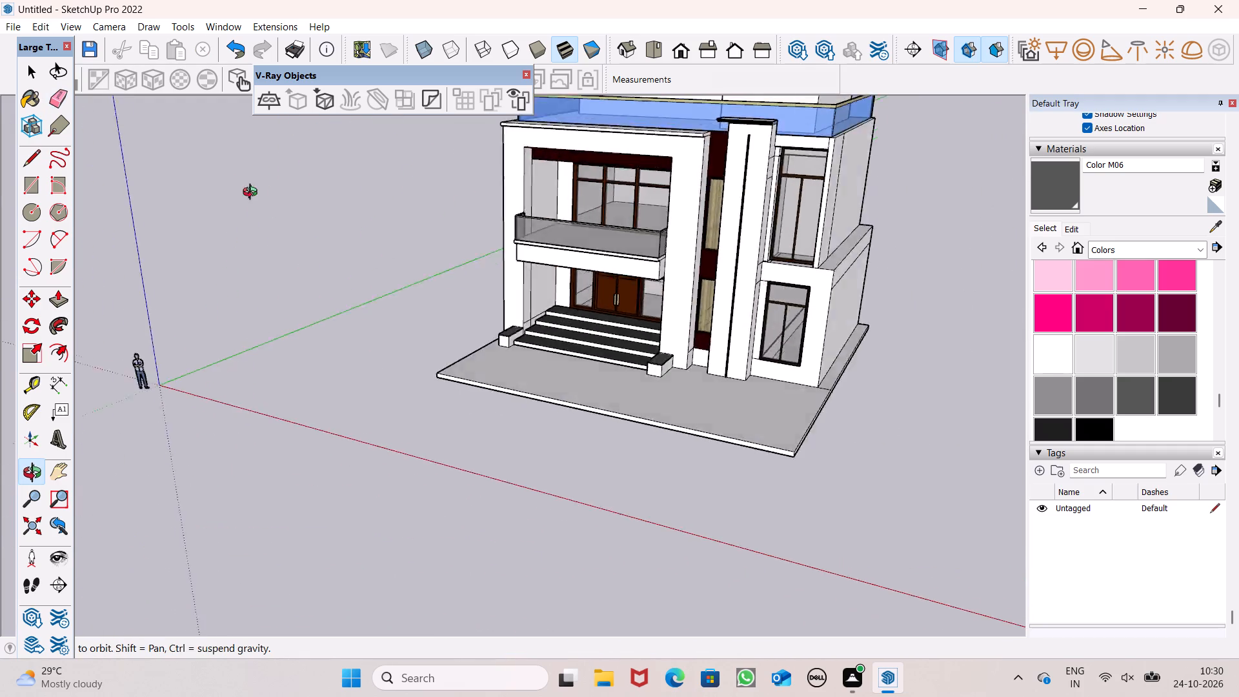
middle_drag(253, 194, 164, 135)
scroll(164, 135, up, 1)
middle_drag(414, 190, 359, 146)
scroll(383, 127, up, 1)
scroll(501, 339, up, 7)
middle_drag(533, 336, 577, 348)
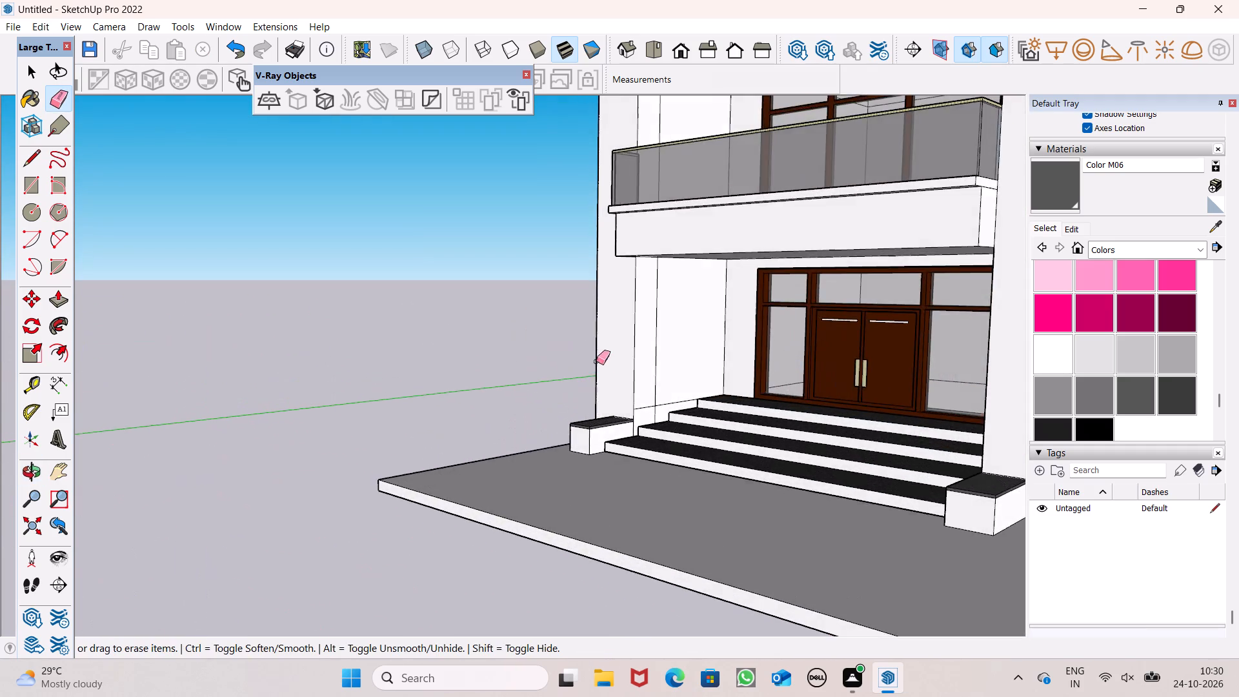
scroll(660, 389, up, 6)
drag(660, 405, 632, 423)
drag(630, 424, 698, 350)
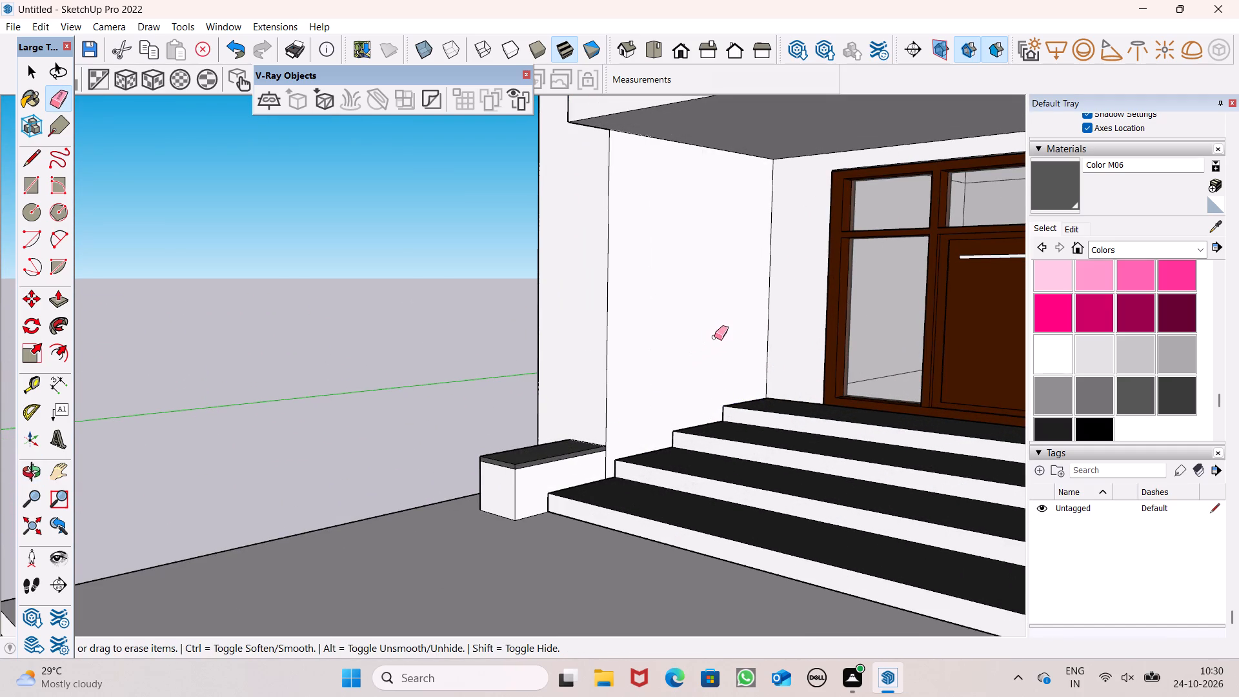
Erase the leftover horizontal and vertical lines on the porch's opposite side wall, nearest the tall pier.
scroll(709, 302, down, 6)
middle_drag(660, 341, 794, 345)
scroll(799, 357, down, 4)
middle_drag(801, 386, 1040, 367)
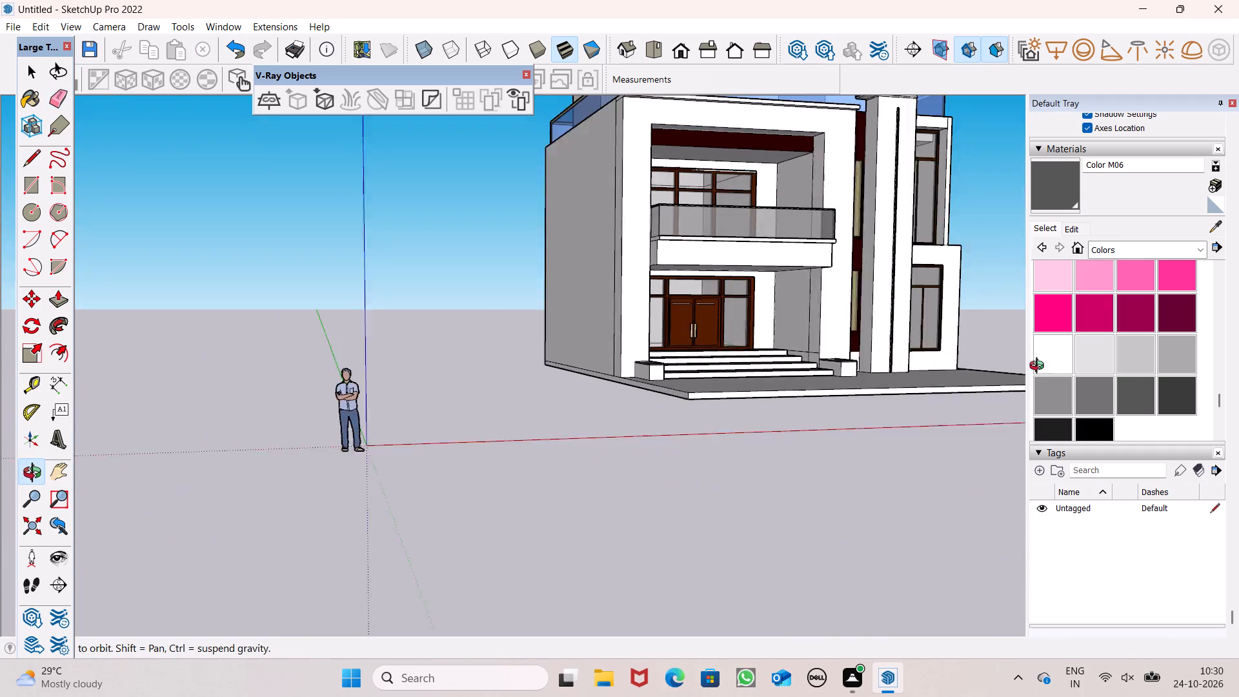
middle_drag(1040, 367, 1038, 346)
scroll(921, 287, up, 5)
middle_drag(799, 365, 922, 394)
scroll(849, 414, up, 1)
scroll(798, 451, up, 6)
scroll(677, 374, up, 1)
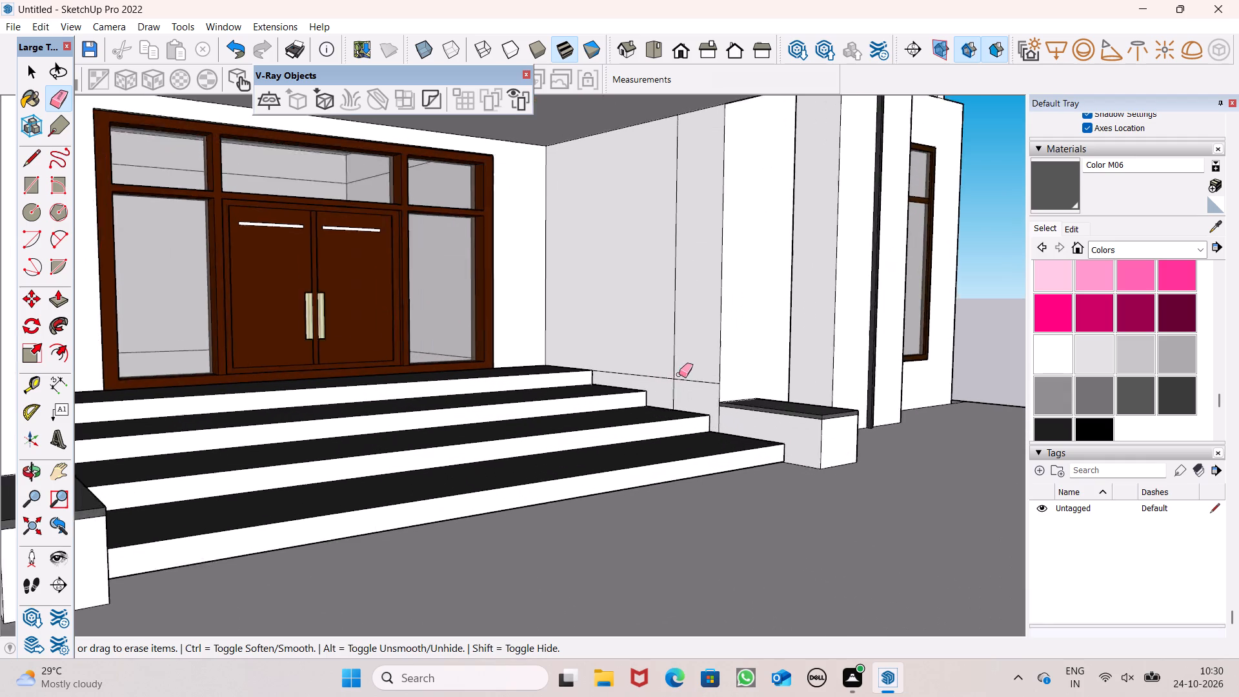
scroll(679, 374, up, 4)
drag(680, 372, 669, 374)
drag(668, 372, 667, 370)
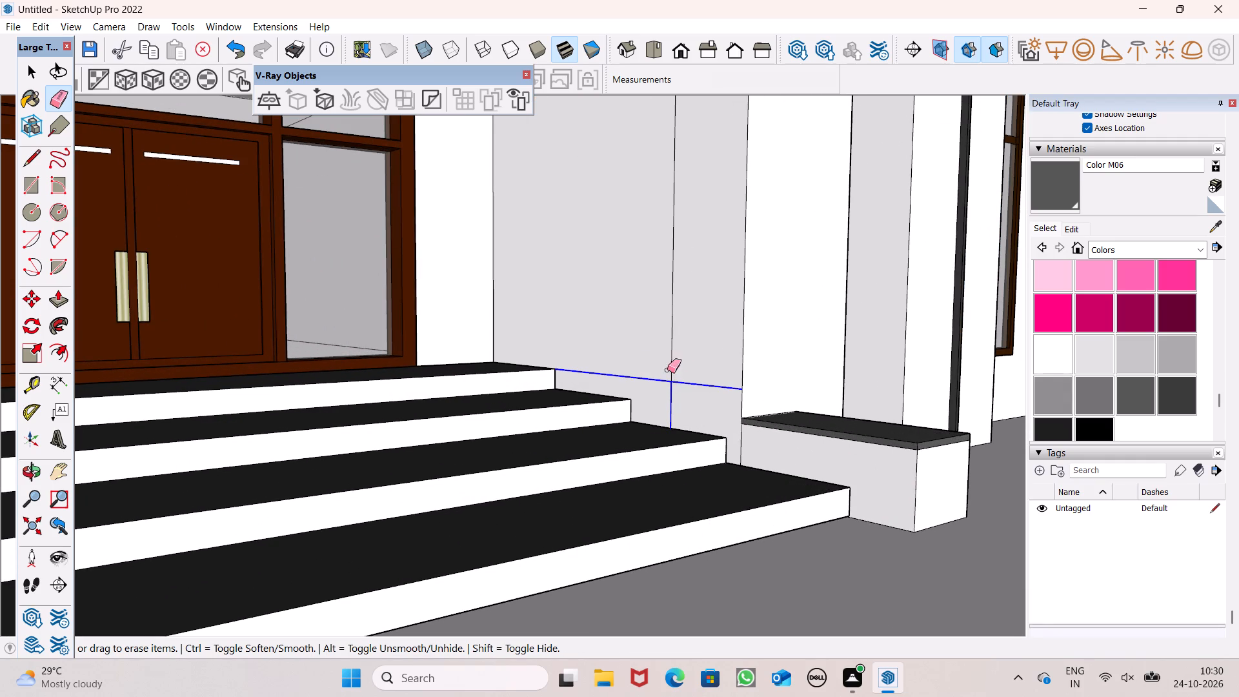
drag(667, 370, 670, 367)
drag(669, 303, 678, 307)
Erase the vertical seam line on the upper balcony's side wall nearest the tall pier.
scroll(623, 321, down, 8)
middle_drag(596, 387, 516, 411)
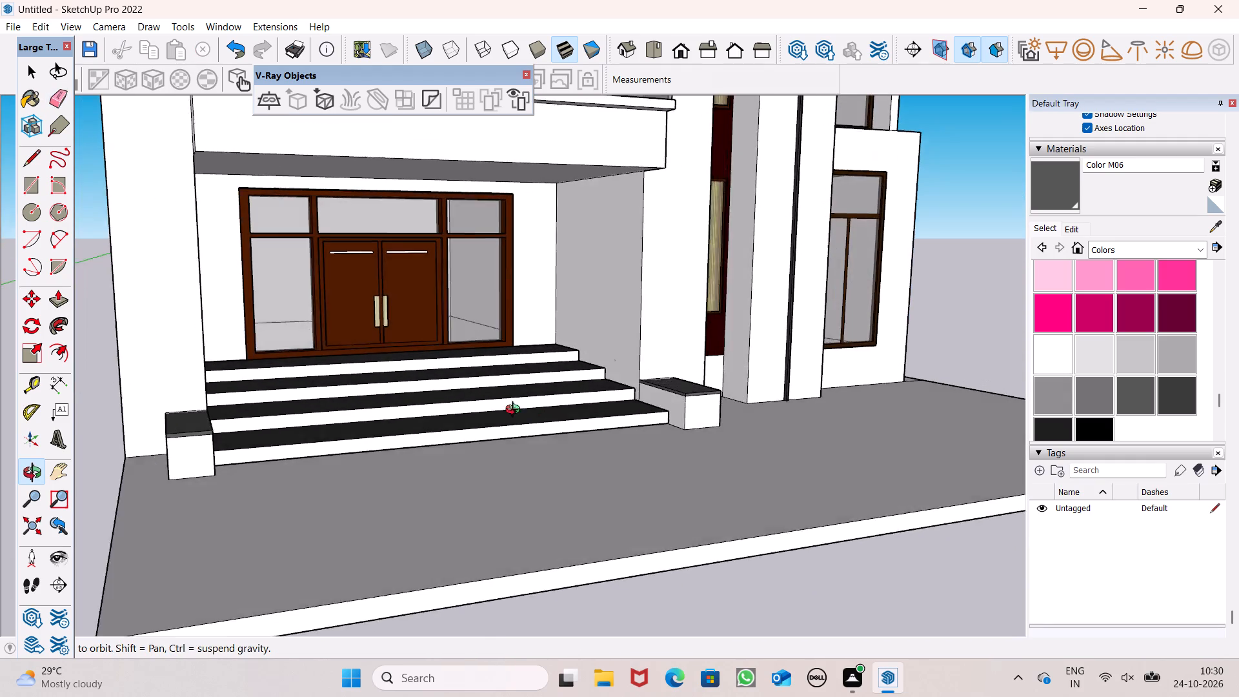
middle_drag(516, 411, 525, 421)
scroll(608, 366, down, 11)
middle_drag(622, 370, 597, 393)
scroll(602, 399, up, 1)
scroll(578, 310, up, 4)
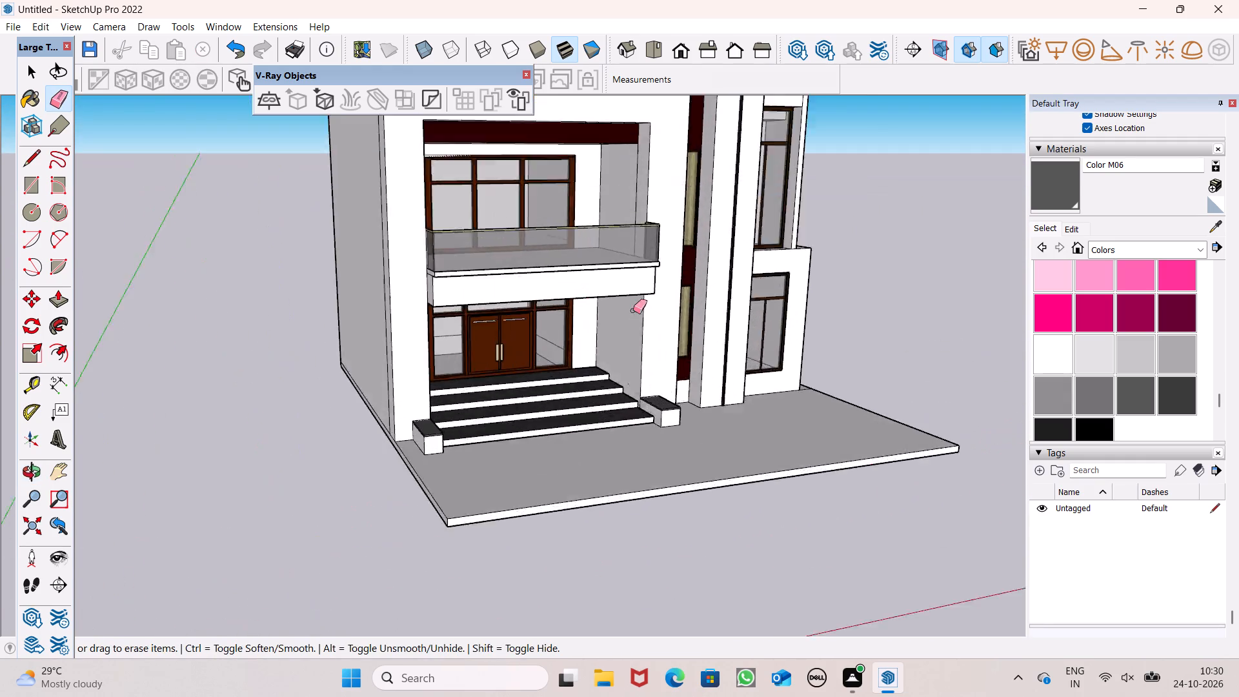
scroll(633, 310, up, 5)
scroll(583, 328, down, 5)
middle_drag(584, 331, 611, 405)
scroll(578, 283, up, 4)
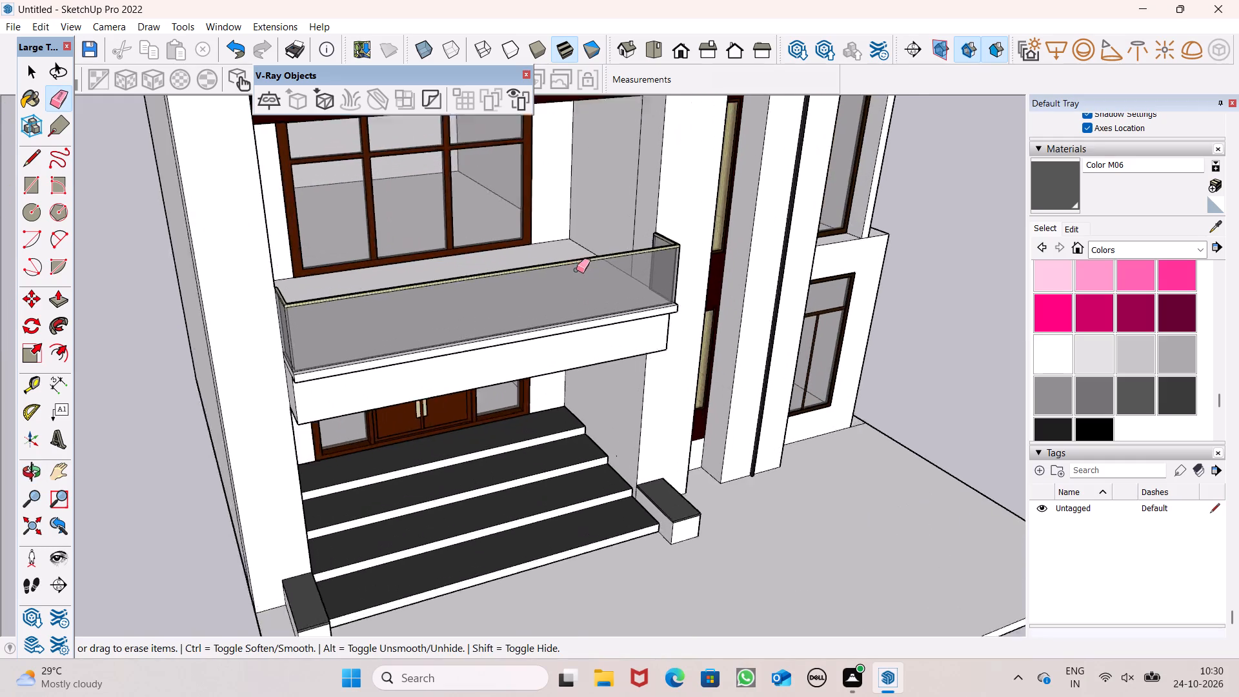
scroll(576, 270, up, 2)
scroll(649, 276, up, 1)
middle_drag(659, 296, 678, 352)
scroll(664, 270, up, 5)
drag(635, 234, 621, 225)
scroll(622, 270, down, 4)
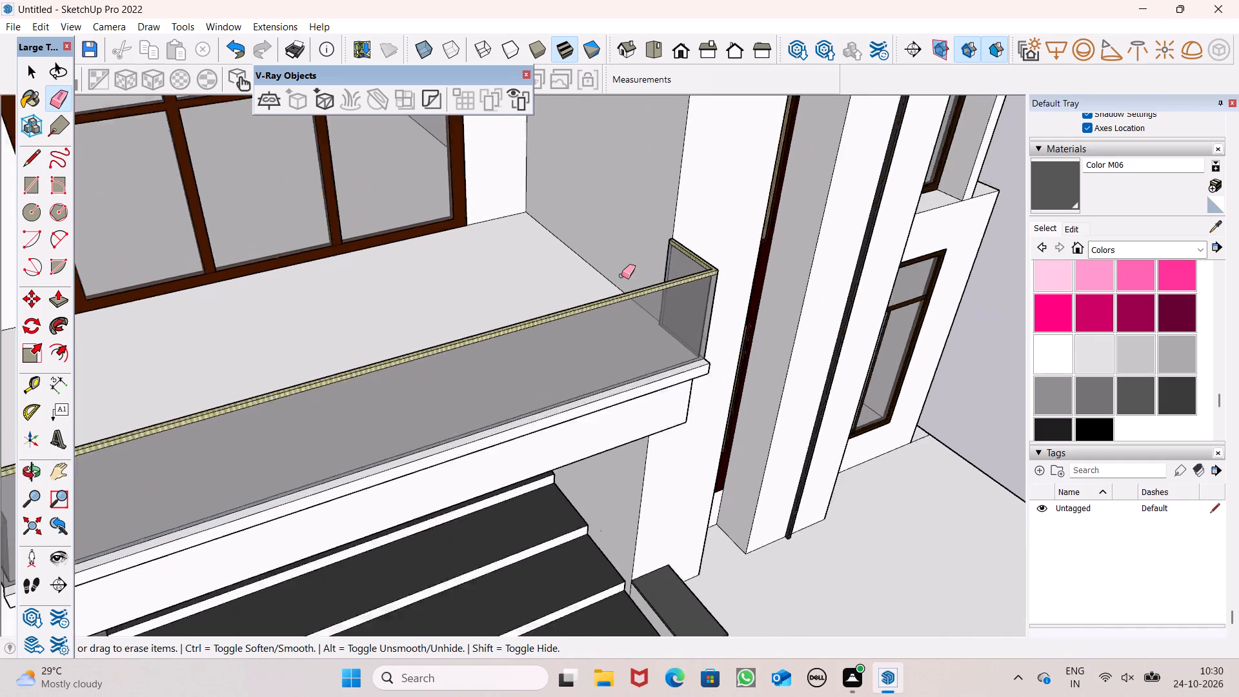
Erase the vertical seam line on the upper balcony's opposite side wall.
scroll(621, 276, down, 2)
middle_drag(689, 315, 213, 241)
drag(274, 143, 263, 148)
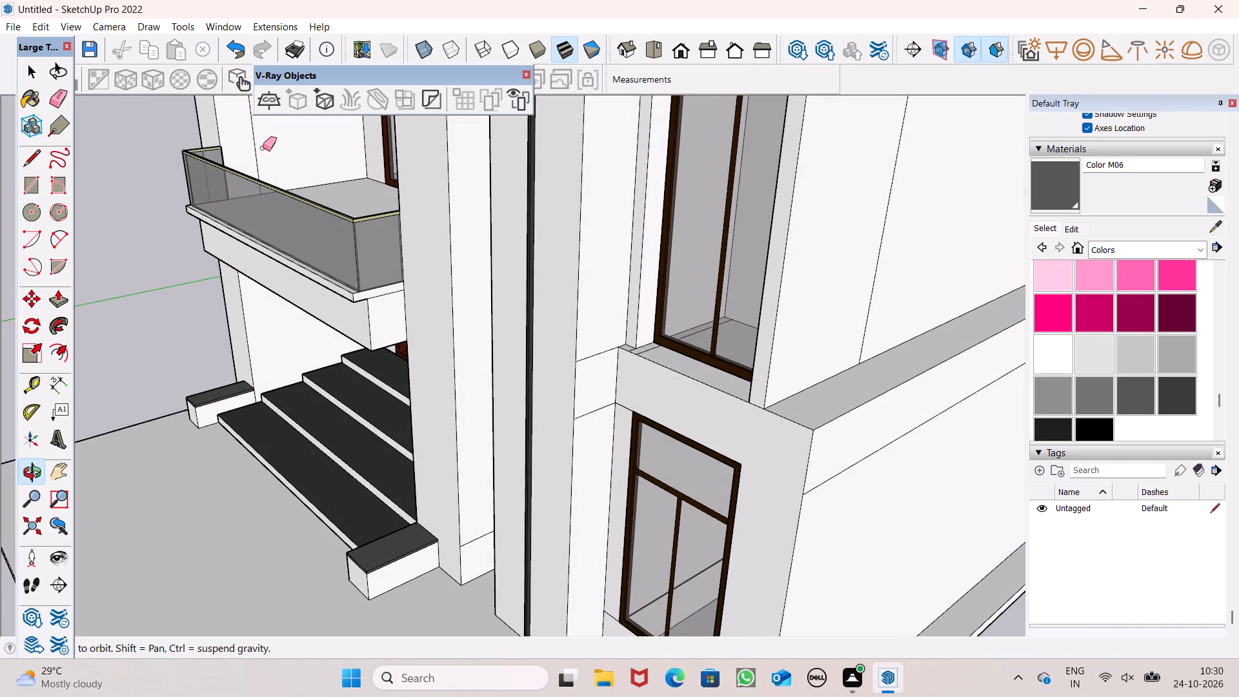
drag(263, 148, 261, 149)
drag(262, 150, 256, 157)
Erase the two pairs of leftover horizontal lines on the tall pier's side face next to the windows.
scroll(433, 288, down, 11)
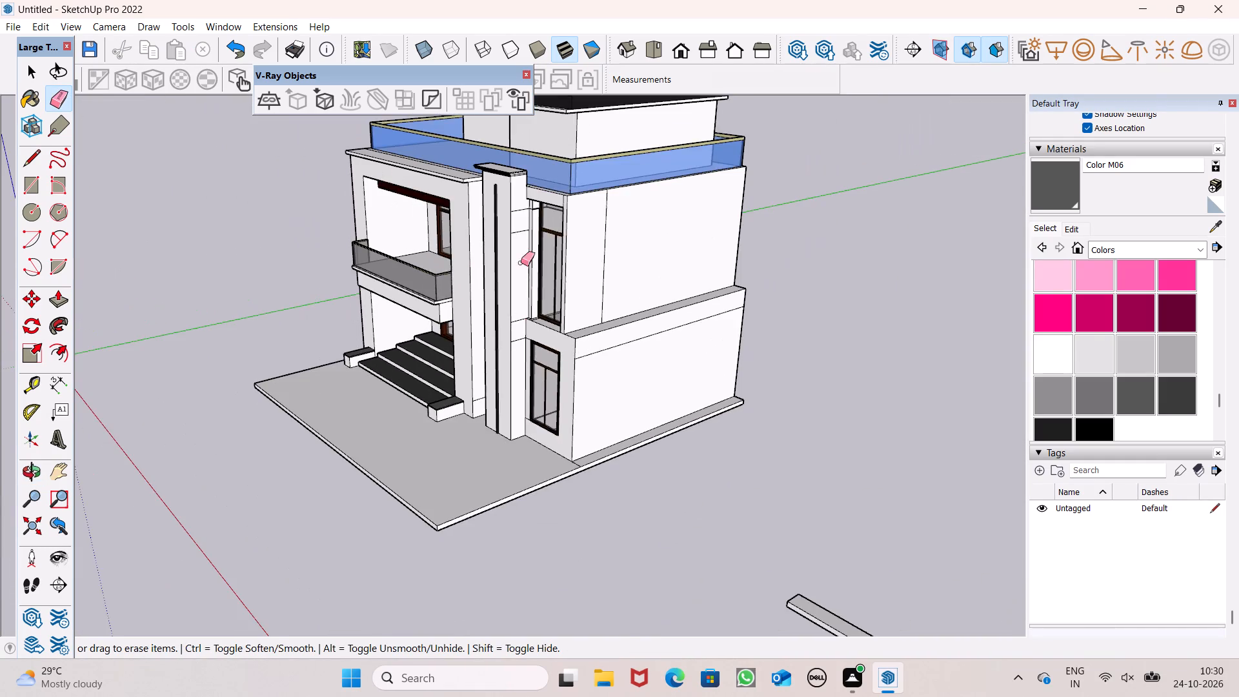
scroll(523, 258, up, 6)
drag(523, 185, 532, 228)
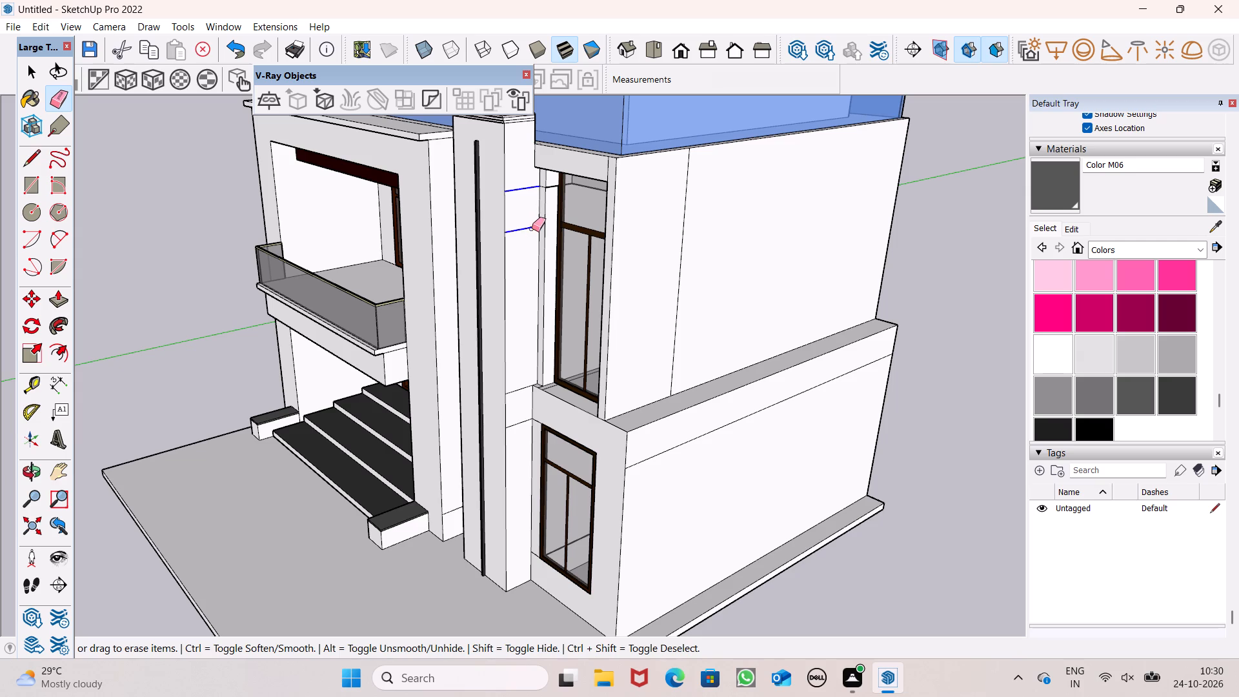
drag(532, 228, 530, 242)
drag(512, 392, 514, 441)
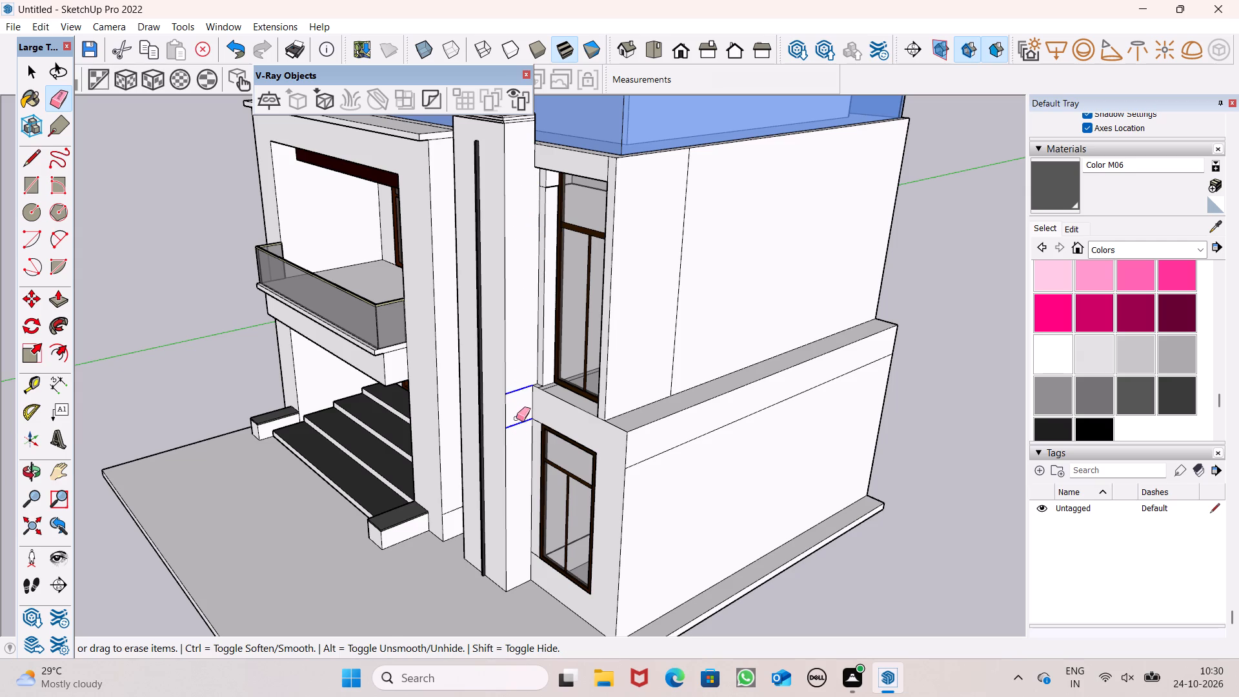
Paint the ceiling of the upper balcony recess with Color M07.
scroll(529, 377, down, 4)
middle_drag(545, 405, 837, 312)
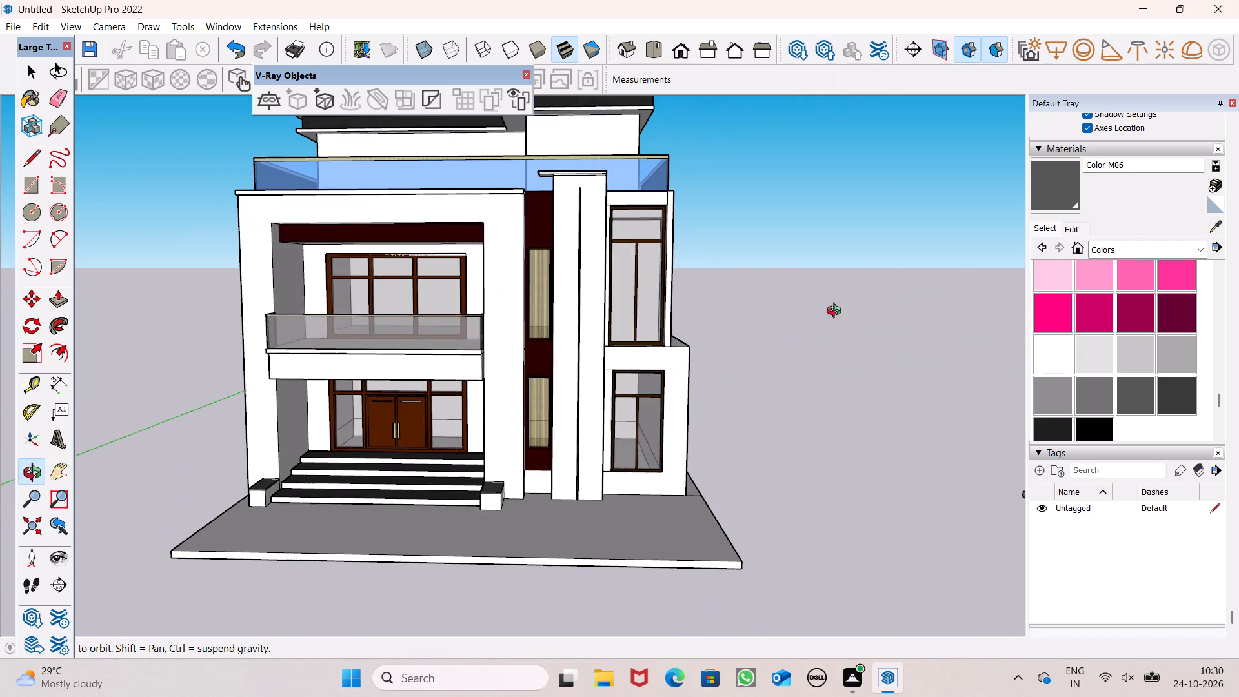
middle_drag(837, 312, 838, 312)
middle_drag(380, 337, 539, 178)
scroll(479, 243, up, 1)
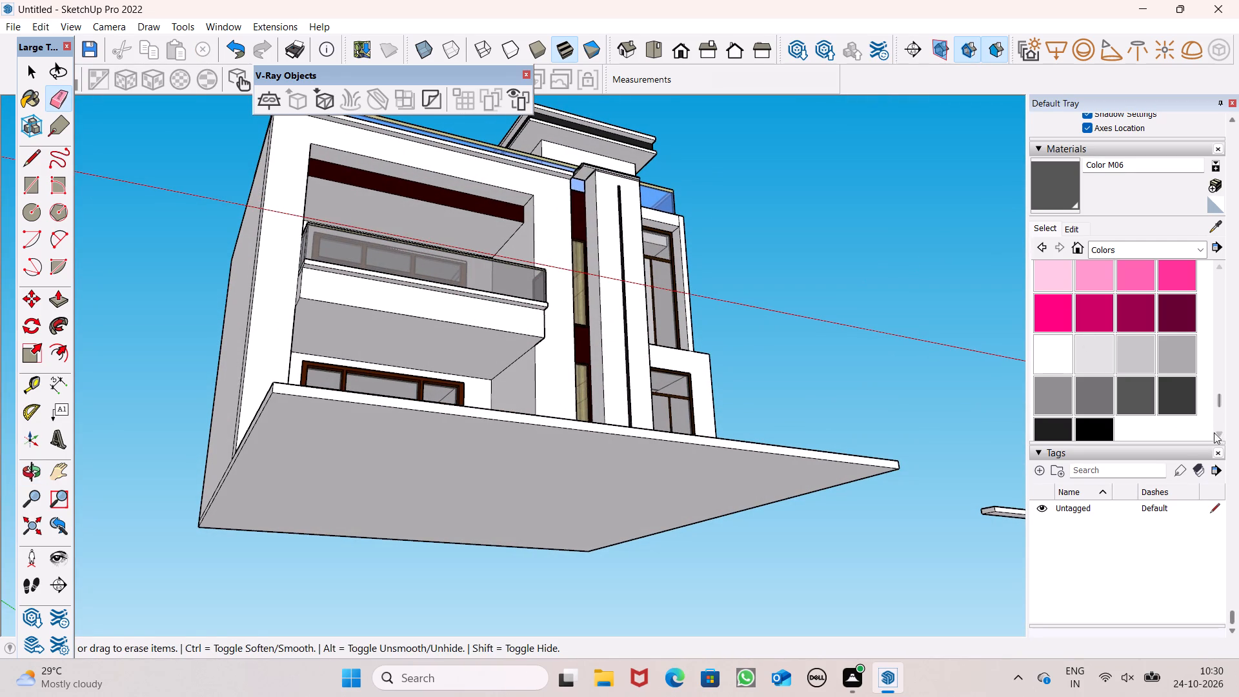
click(1160, 407)
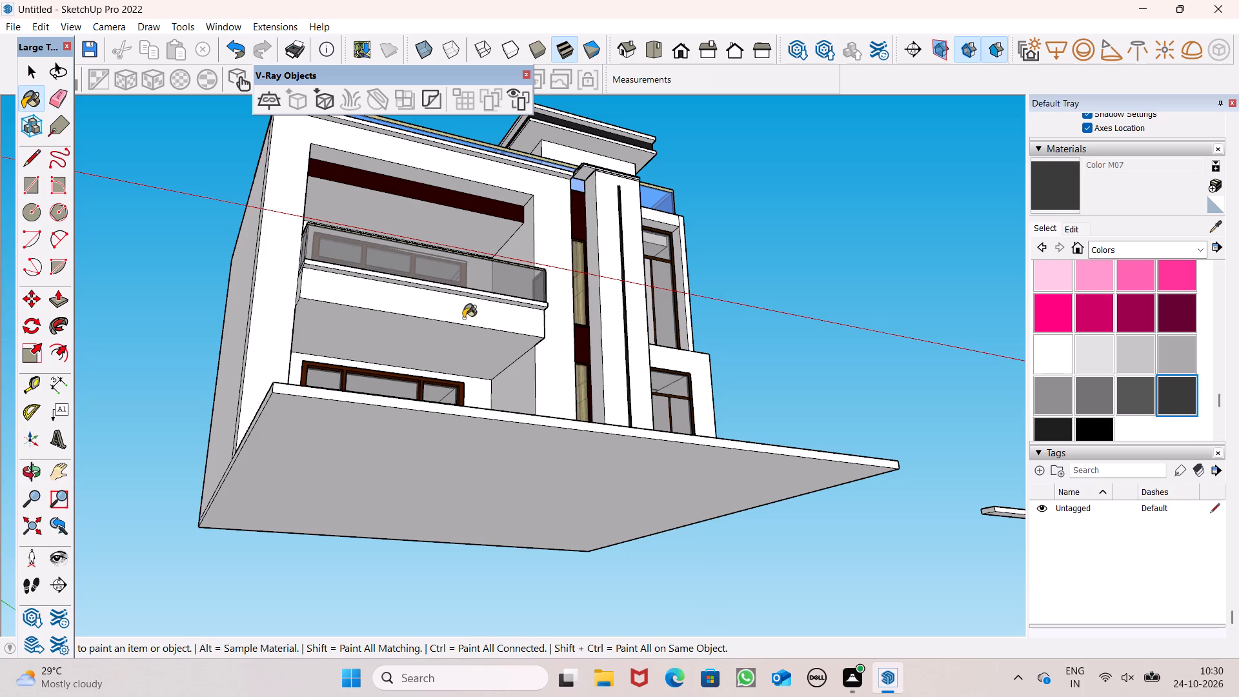
scroll(455, 287, up, 6)
click(472, 193)
scroll(557, 252, up, 1)
middle_drag(559, 271, 479, 376)
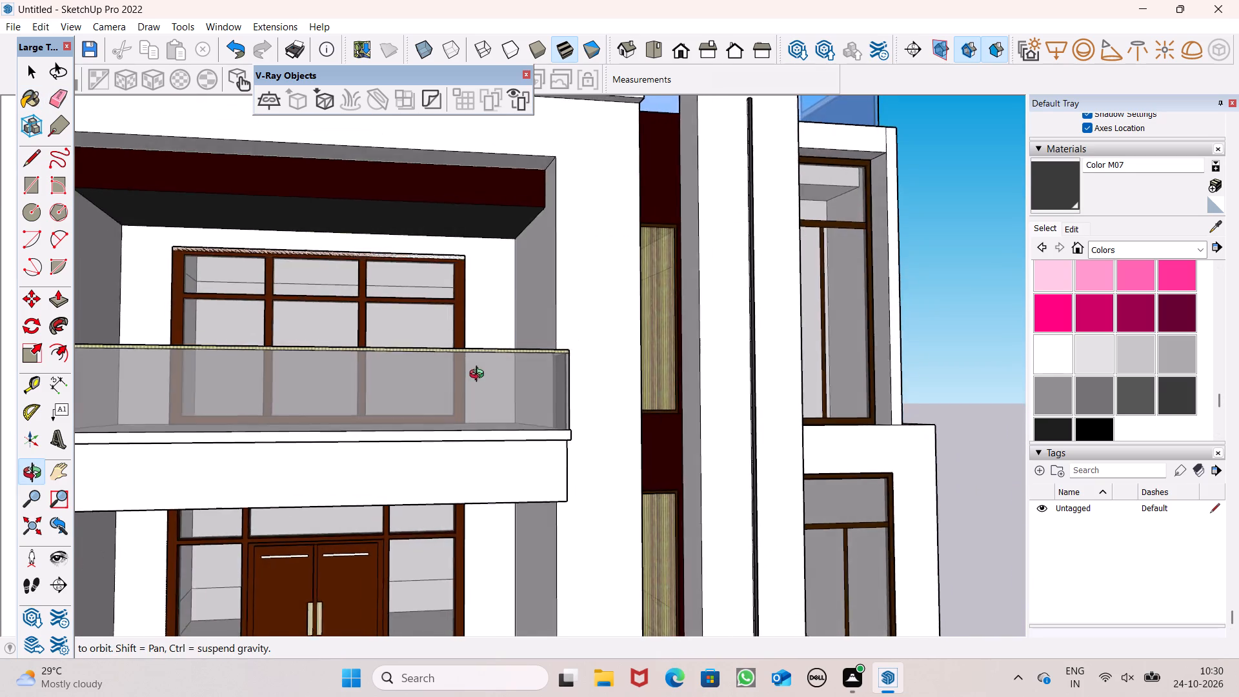
middle_drag(479, 376, 446, 359)
scroll(473, 274, down, 9)
middle_drag(477, 331, 464, 414)
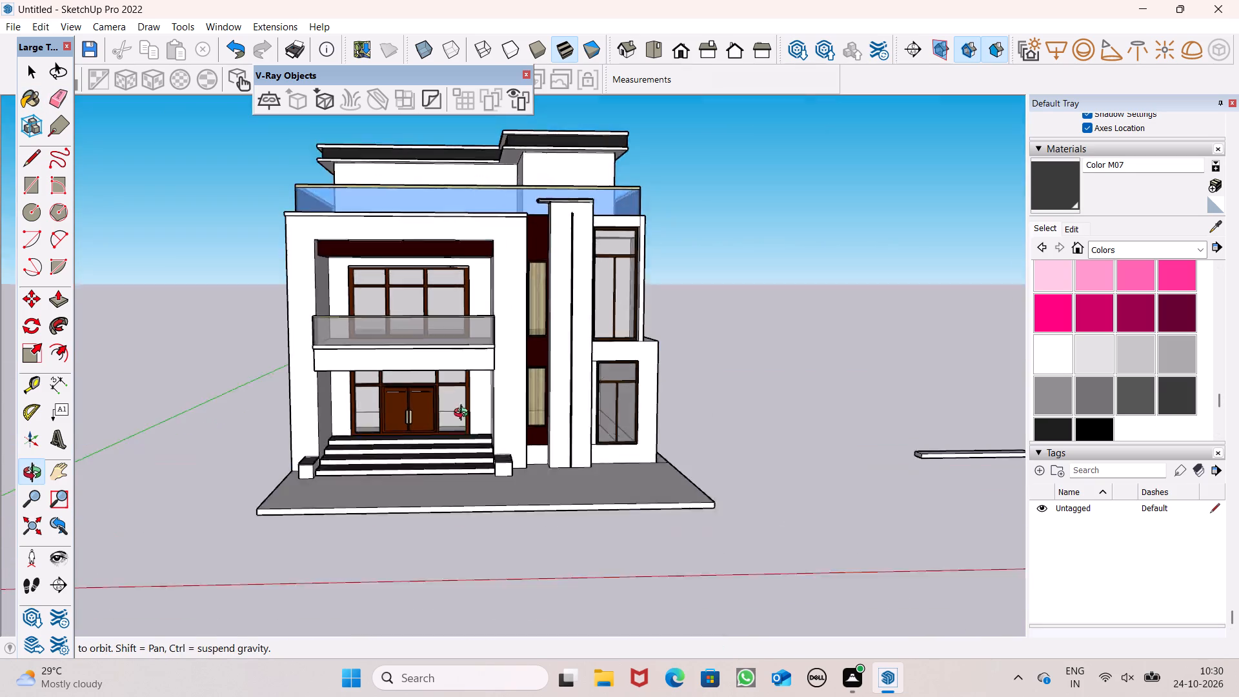
Erase the short seam line above the upper corner window and the vertical seam line on the adjoining upper side wall.
middle_drag(464, 414, 457, 456)
scroll(459, 456, up, 1)
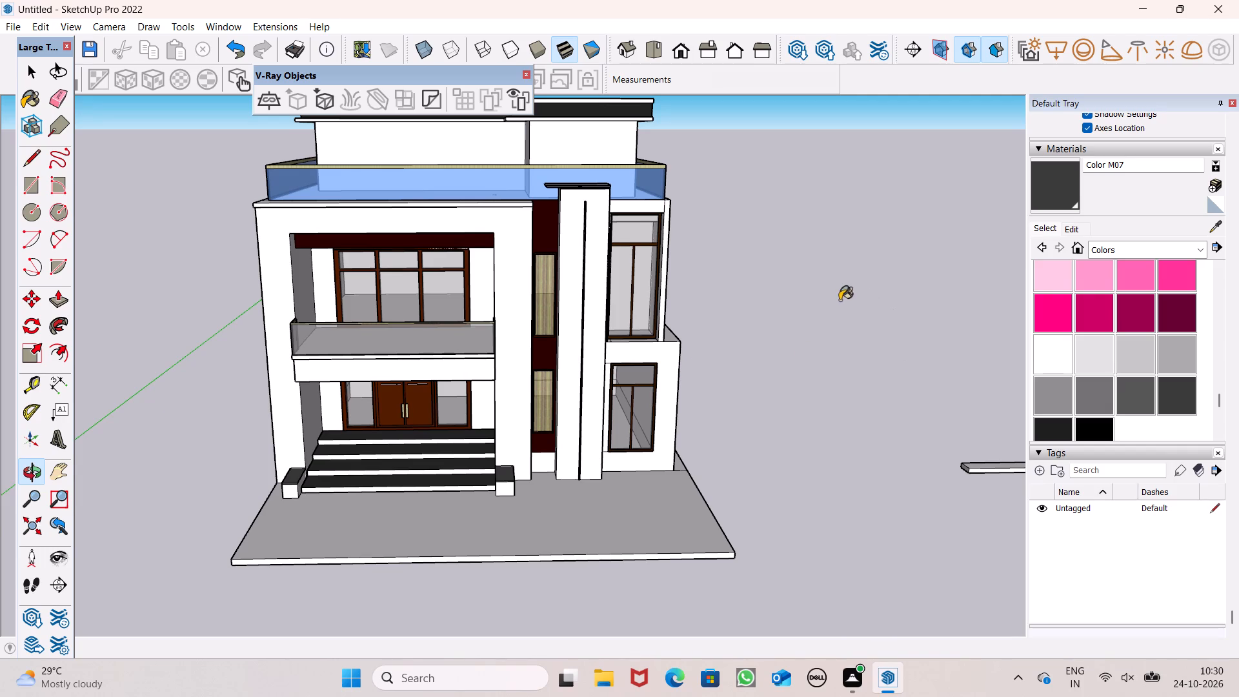
scroll(831, 304, down, 1)
middle_drag(750, 328, 441, 395)
scroll(524, 311, up, 6)
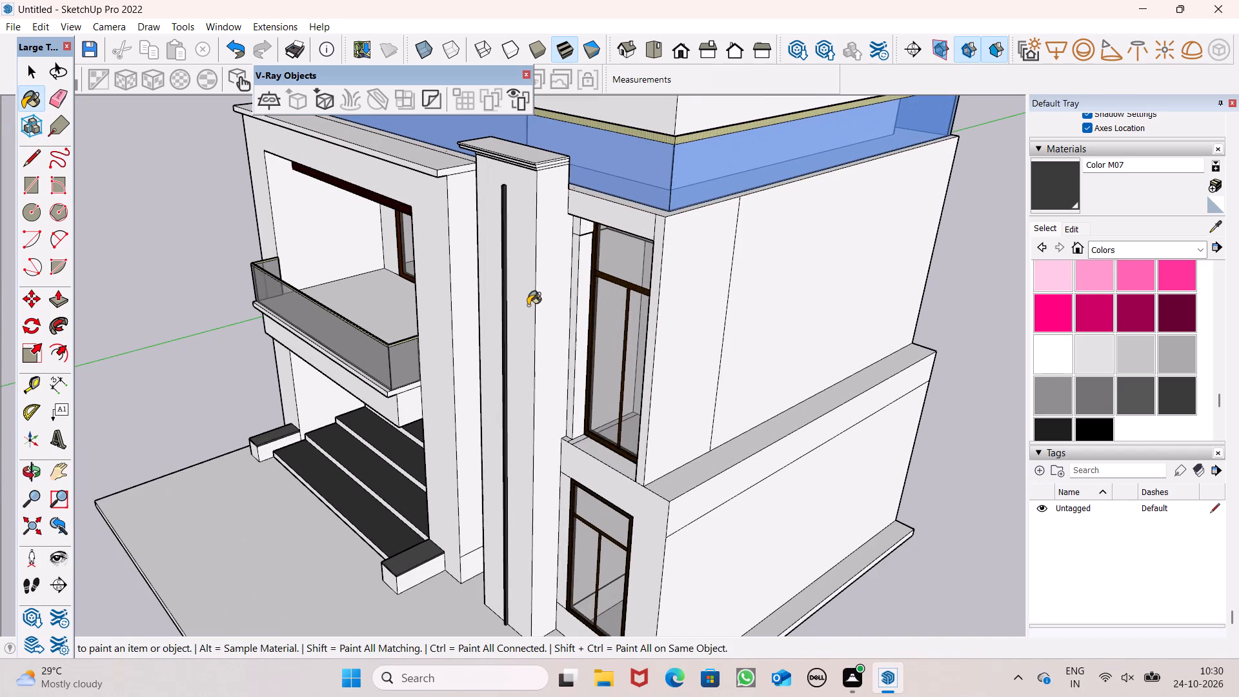
click(64, 92)
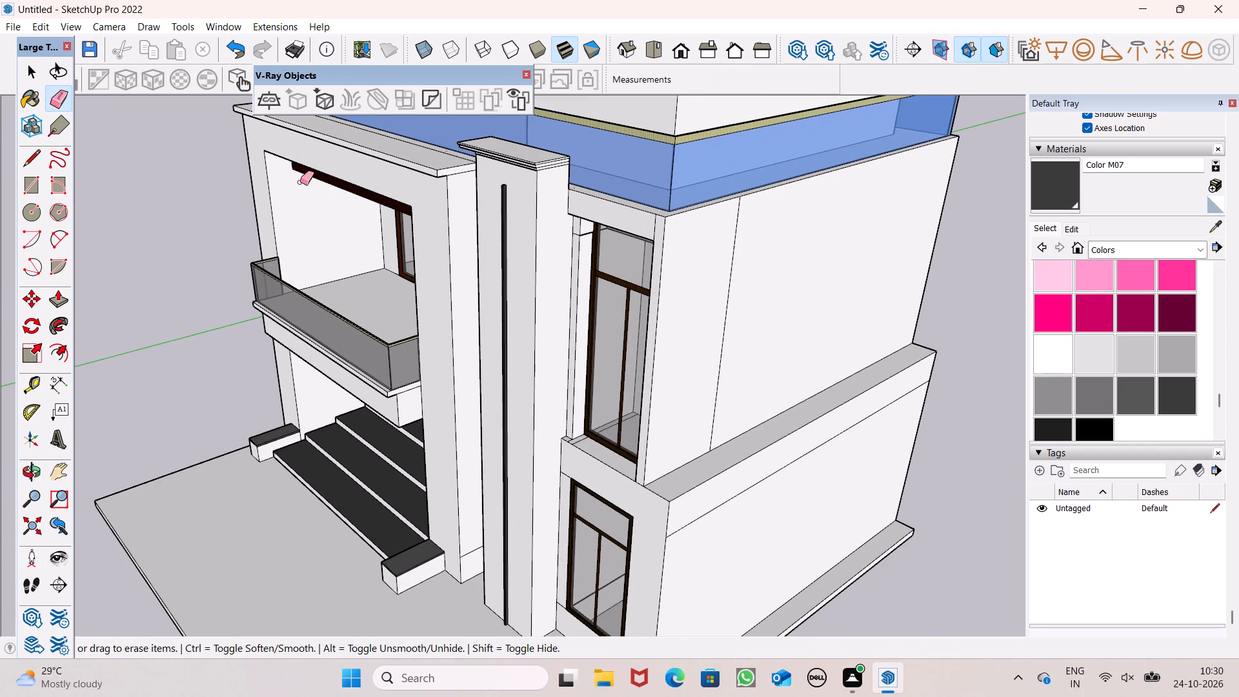
scroll(372, 183, up, 5)
drag(901, 274, 892, 274)
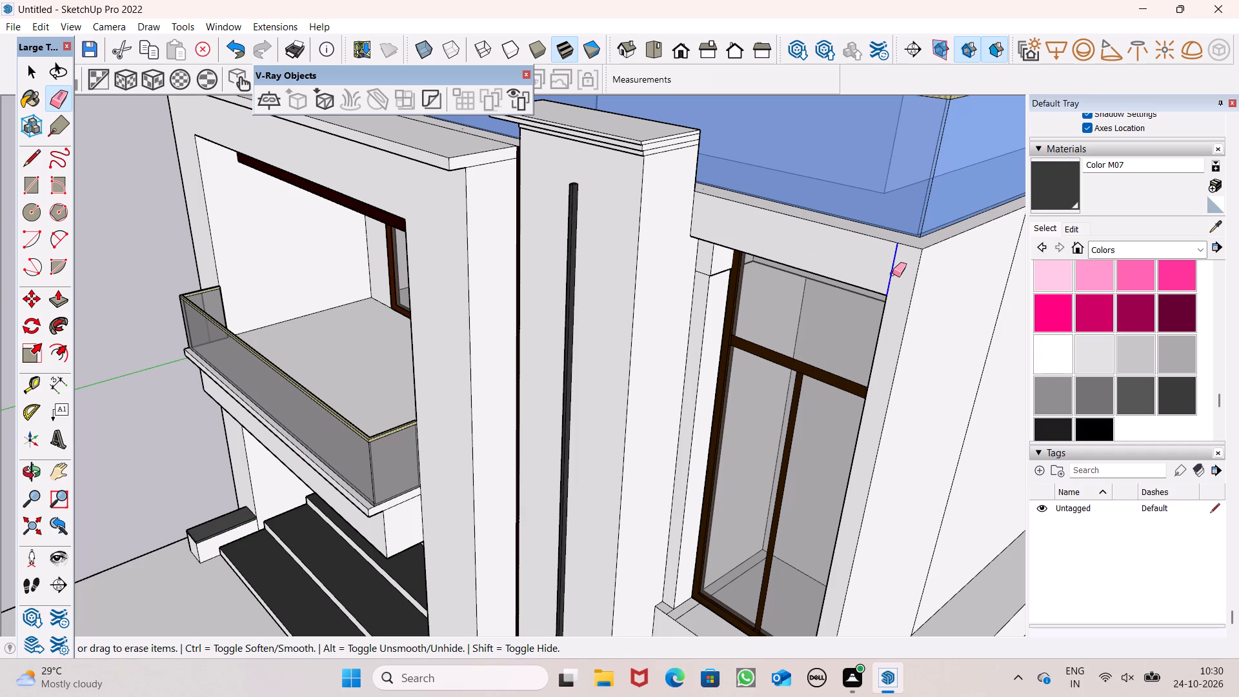
drag(987, 315, 993, 318)
scroll(788, 210, down, 8)
scroll(912, 306, up, 3)
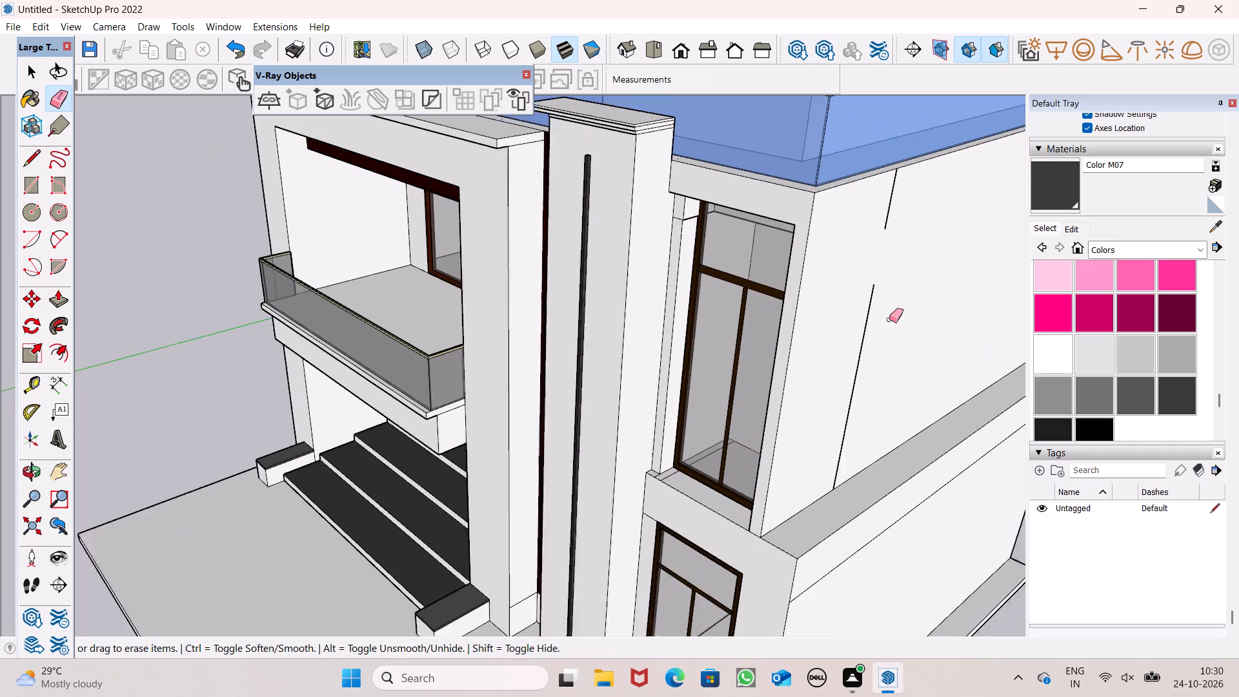
scroll(889, 319, up, 1)
drag(848, 330, 814, 340)
drag(902, 190, 889, 198)
drag(867, 302, 858, 319)
Erase the horizontal seam line along the lower storey's side wall below its ledge.
scroll(777, 190, down, 11)
scroll(809, 390, up, 5)
drag(798, 337, 810, 350)
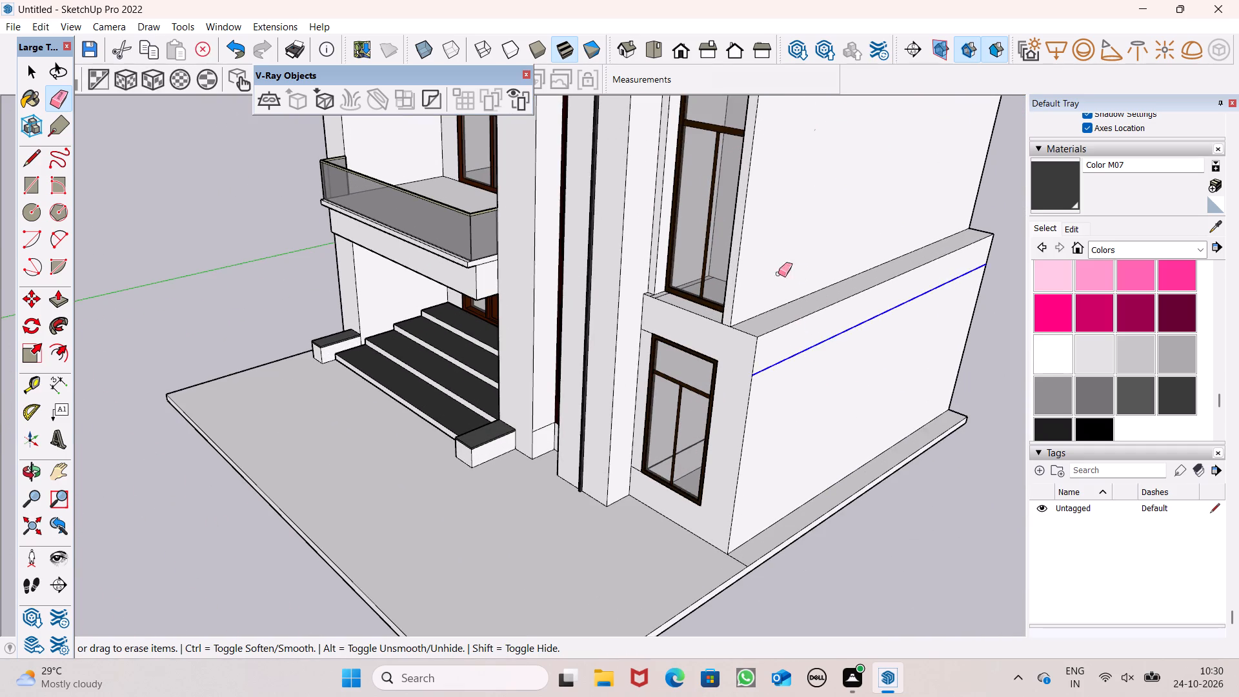
Erase the five leftover horizontal seam lines across the rear wall of the house.
scroll(760, 266, down, 5)
middle_drag(779, 375, 40, 282)
scroll(483, 430, down, 6)
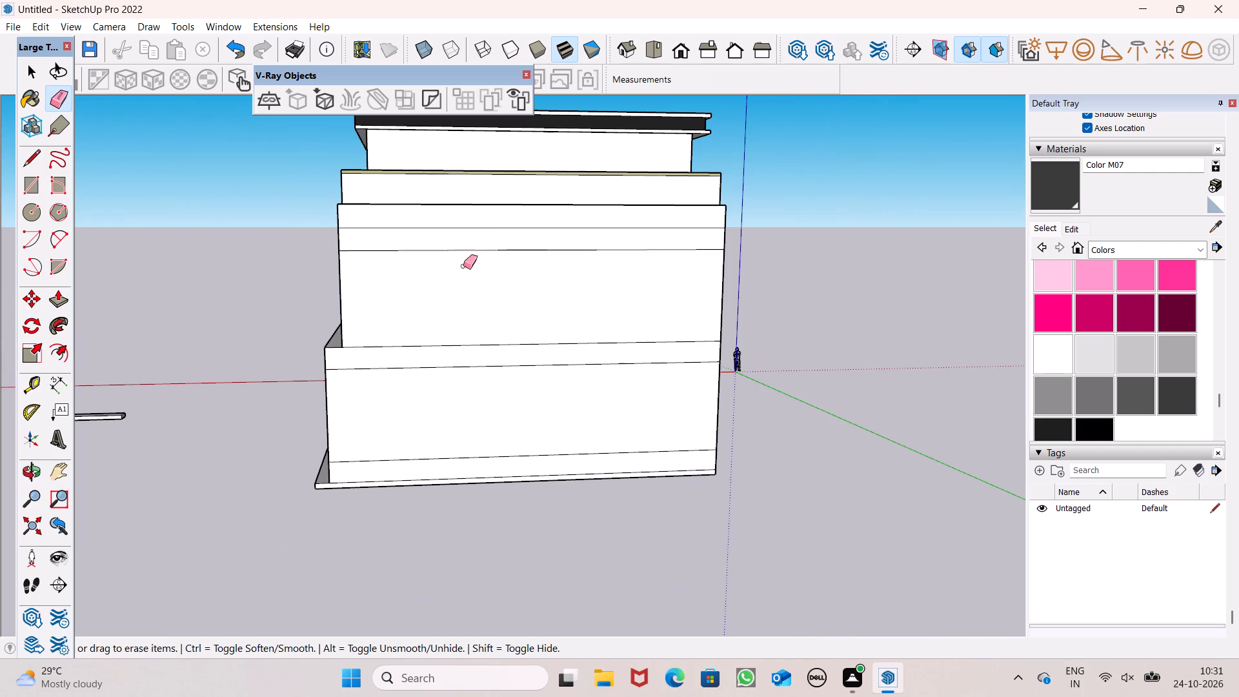
drag(490, 216, 491, 224)
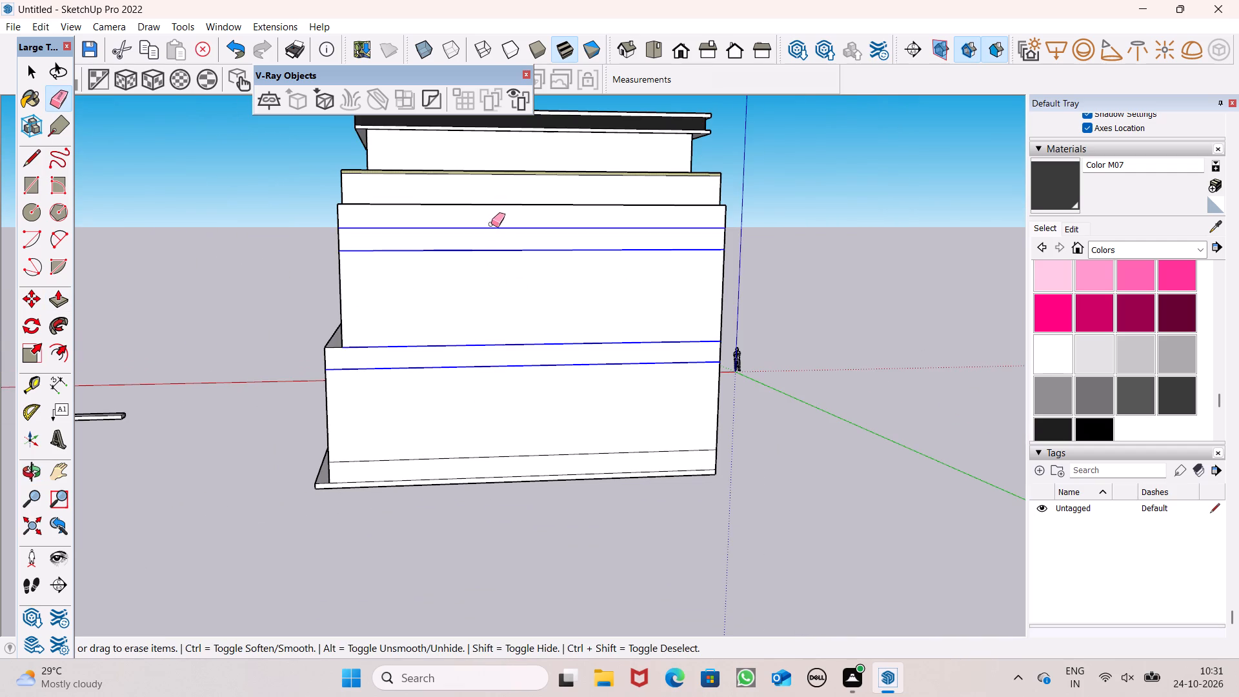
drag(491, 224, 502, 218)
scroll(518, 268, down, 5)
middle_drag(561, 350, 699, 395)
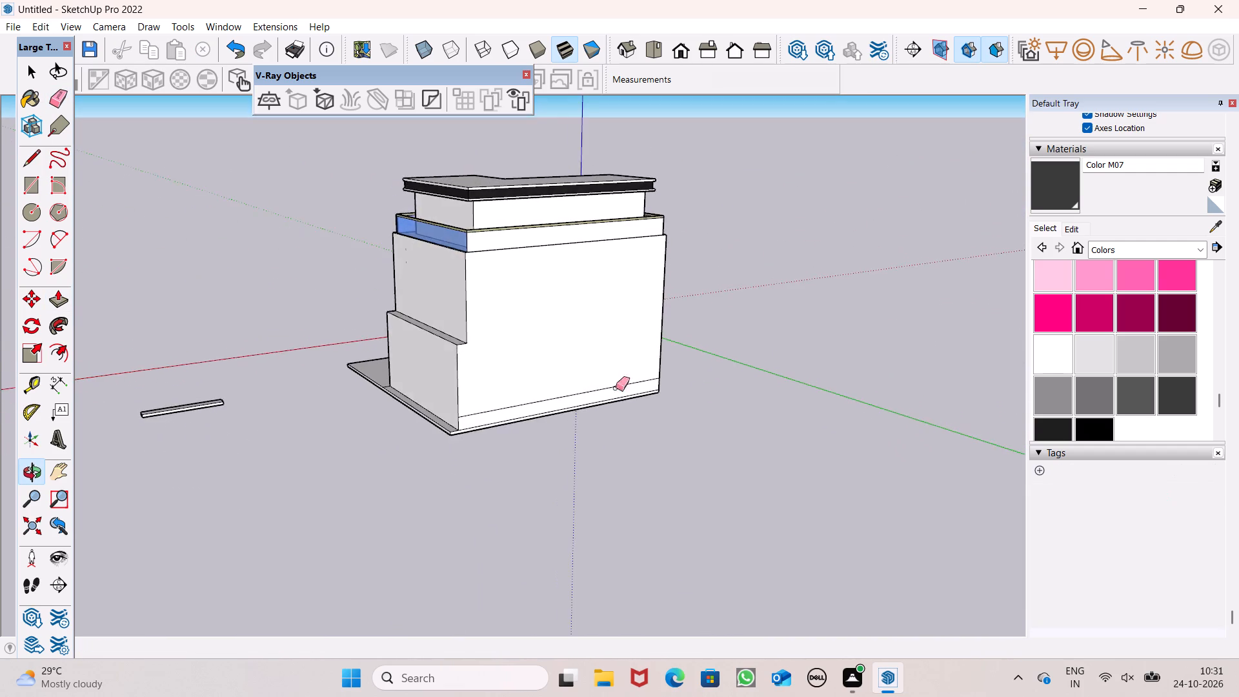
scroll(490, 404, up, 5)
click(492, 414)
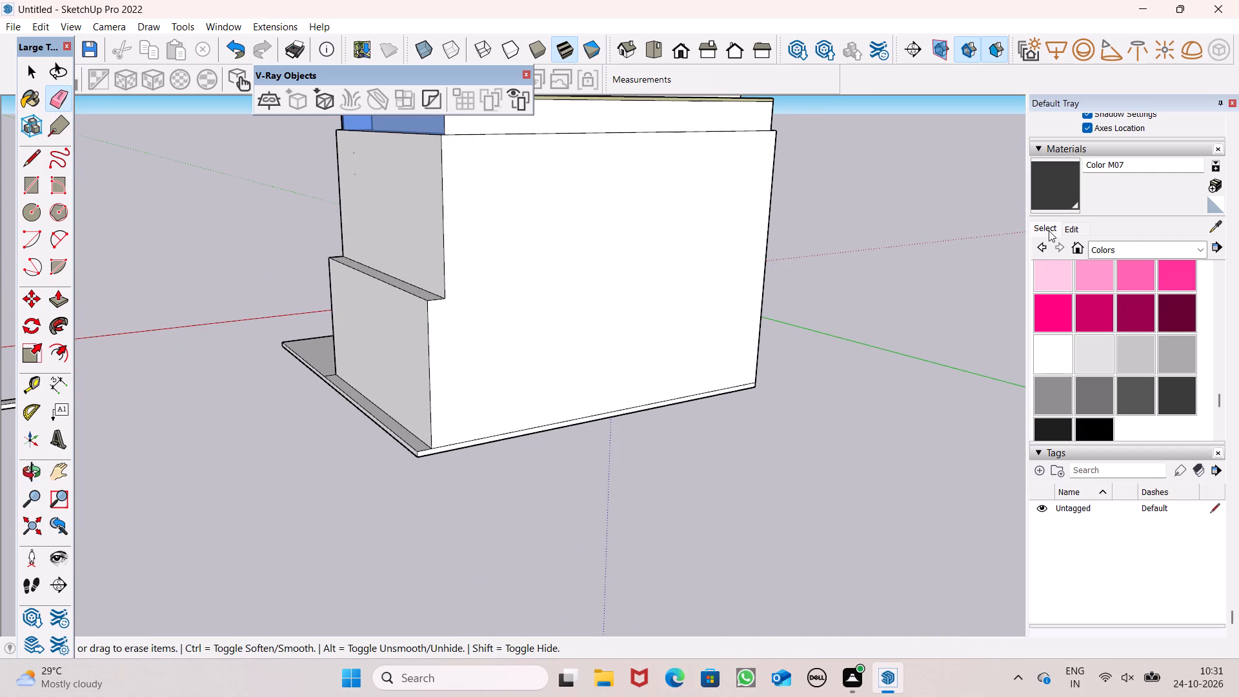
Paint the rear face of the roof terrace parapet with Translucent Glass Blue from the Glass and Mirrors collection.
click(1049, 230)
drag(1092, 259, 1099, 250)
click(1103, 243)
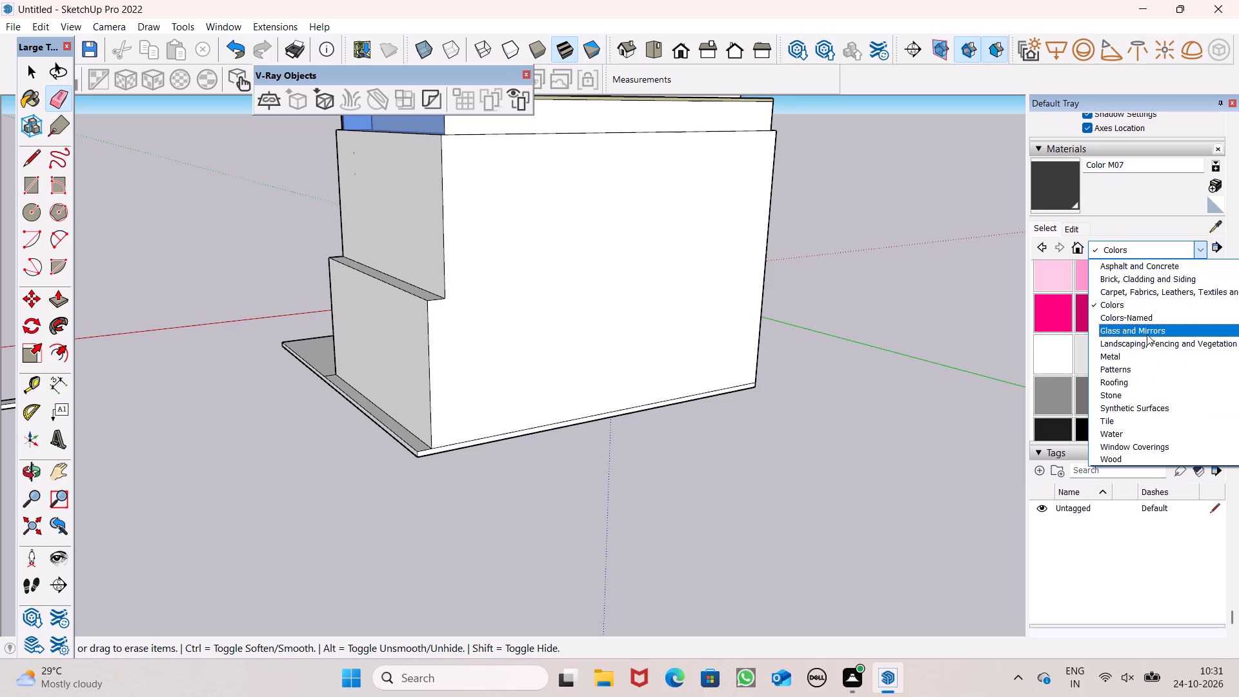
click(1145, 332)
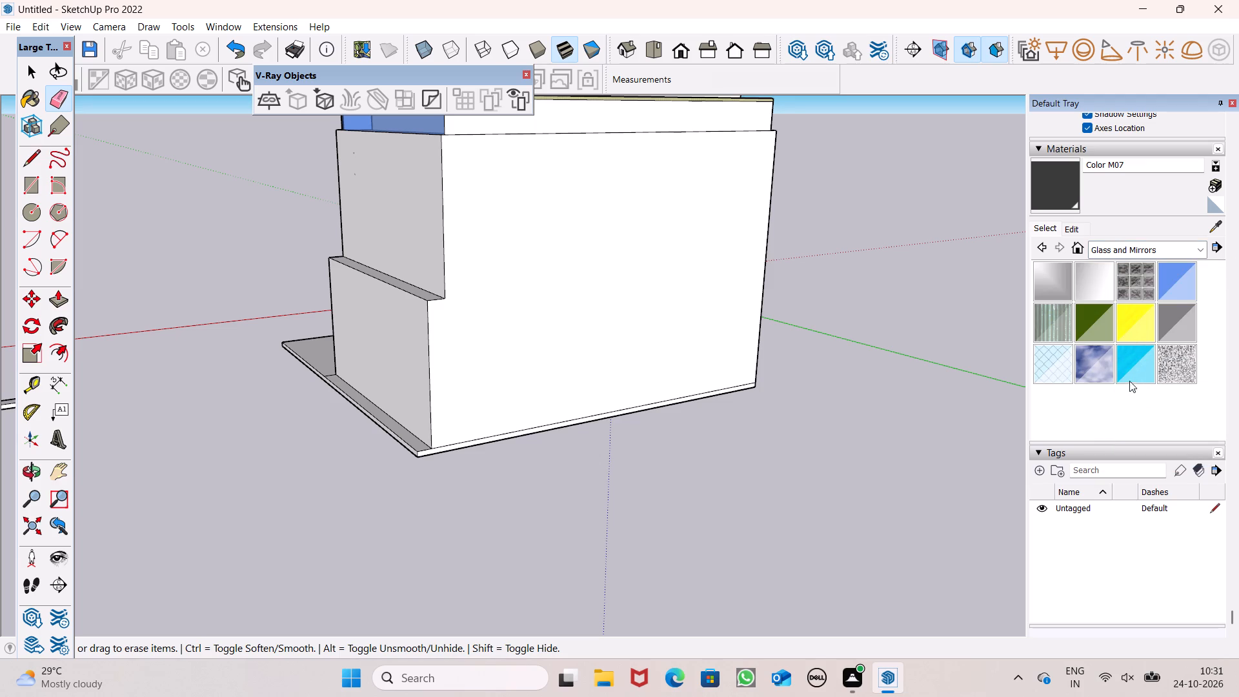
click(1131, 376)
click(1187, 322)
click(1185, 278)
scroll(632, 128, up, 3)
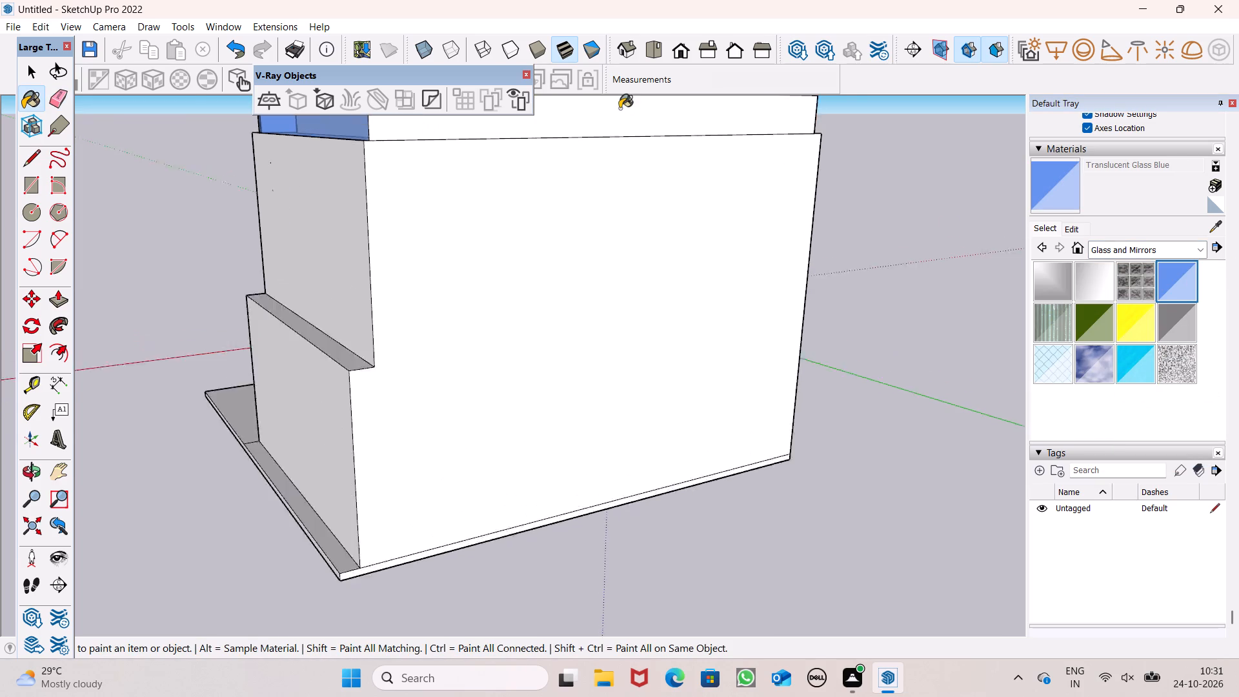
scroll(619, 108, up, 2)
click(619, 108)
Examine the parapet glazing and the whole house from the side and the front.
scroll(655, 233, down, 7)
middle_drag(655, 262, 925, 336)
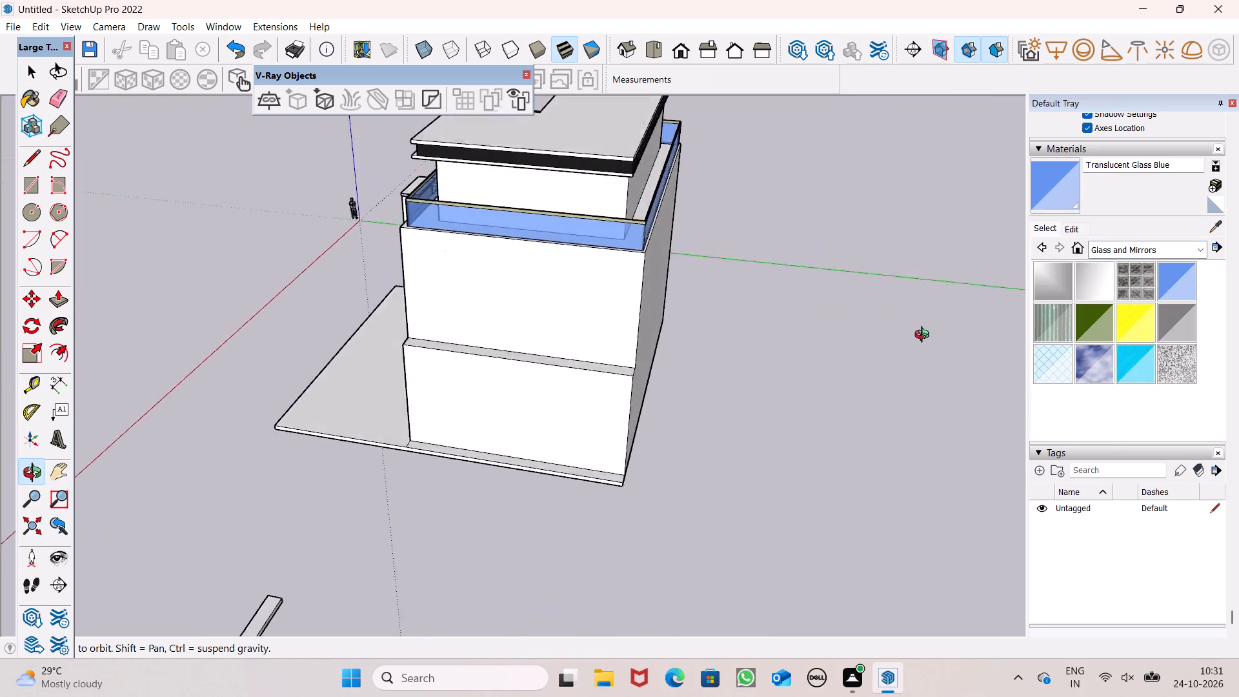
middle_drag(925, 336, 1058, 287)
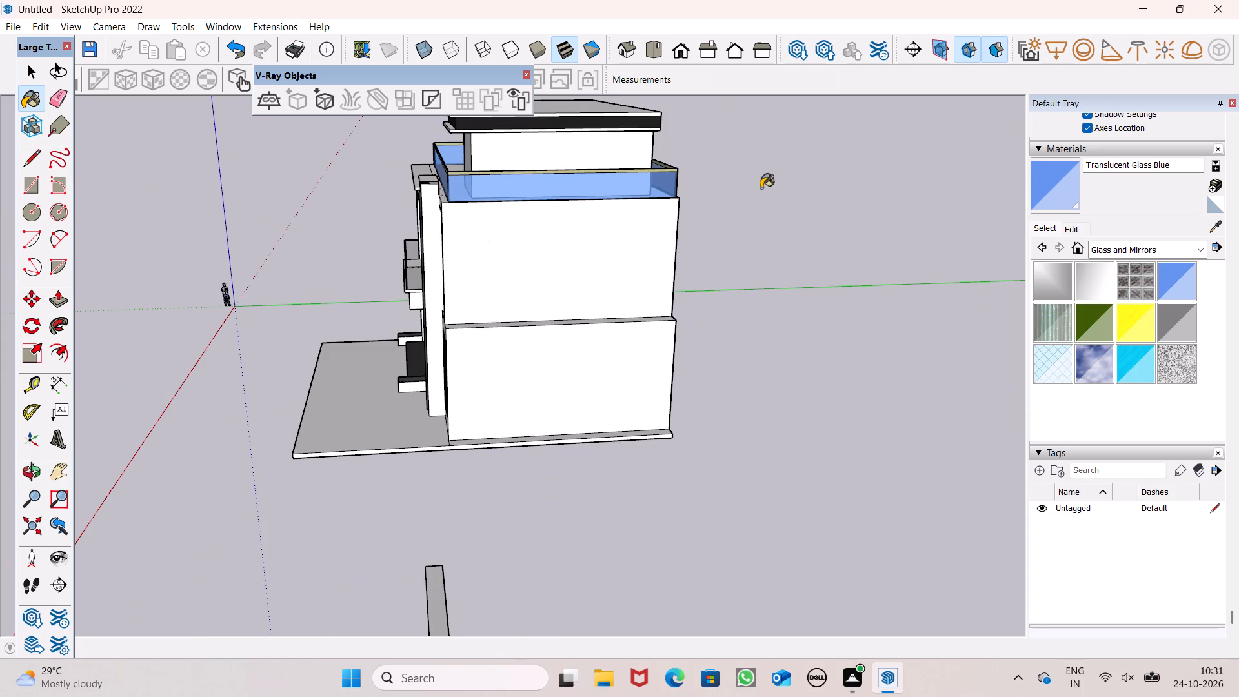
scroll(772, 237, down, 4)
middle_drag(789, 260, 958, 238)
scroll(954, 240, up, 1)
key(space)
scroll(816, 241, down, 5)
middle_drag(752, 252, 804, 247)
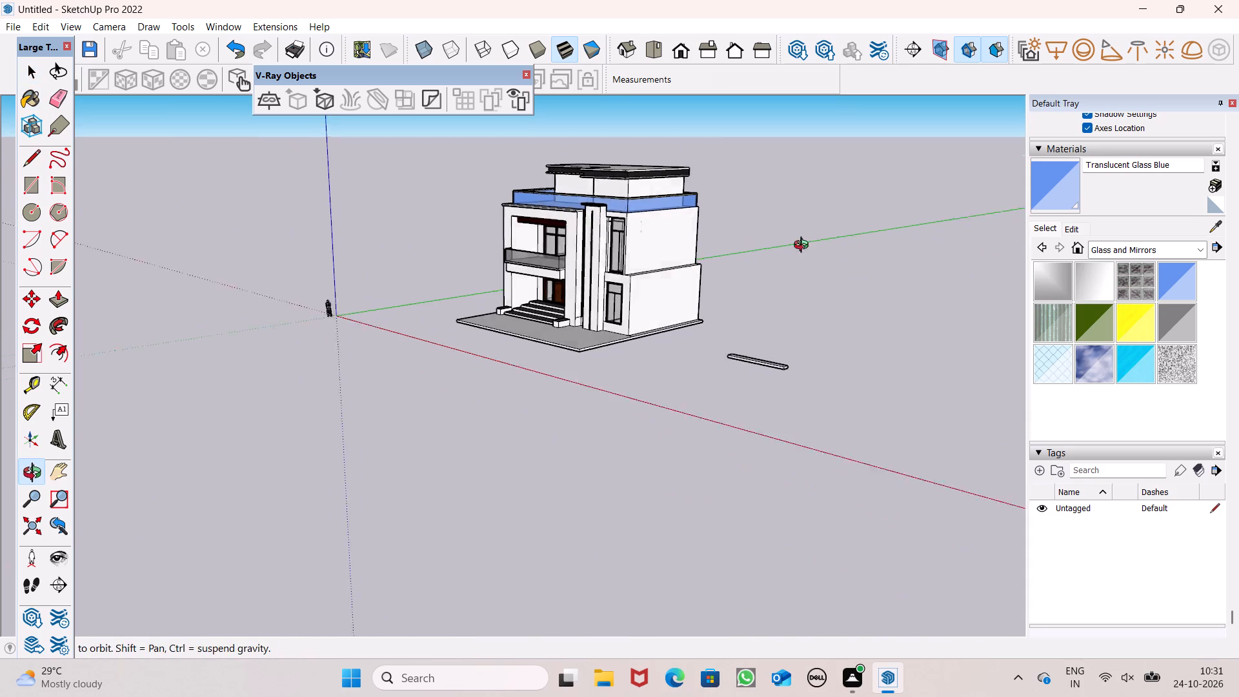
middle_drag(804, 247, 849, 240)
scroll(855, 228, down, 6)
middle_drag(767, 323, 852, 310)
middle_drag(649, 202, 648, 202)
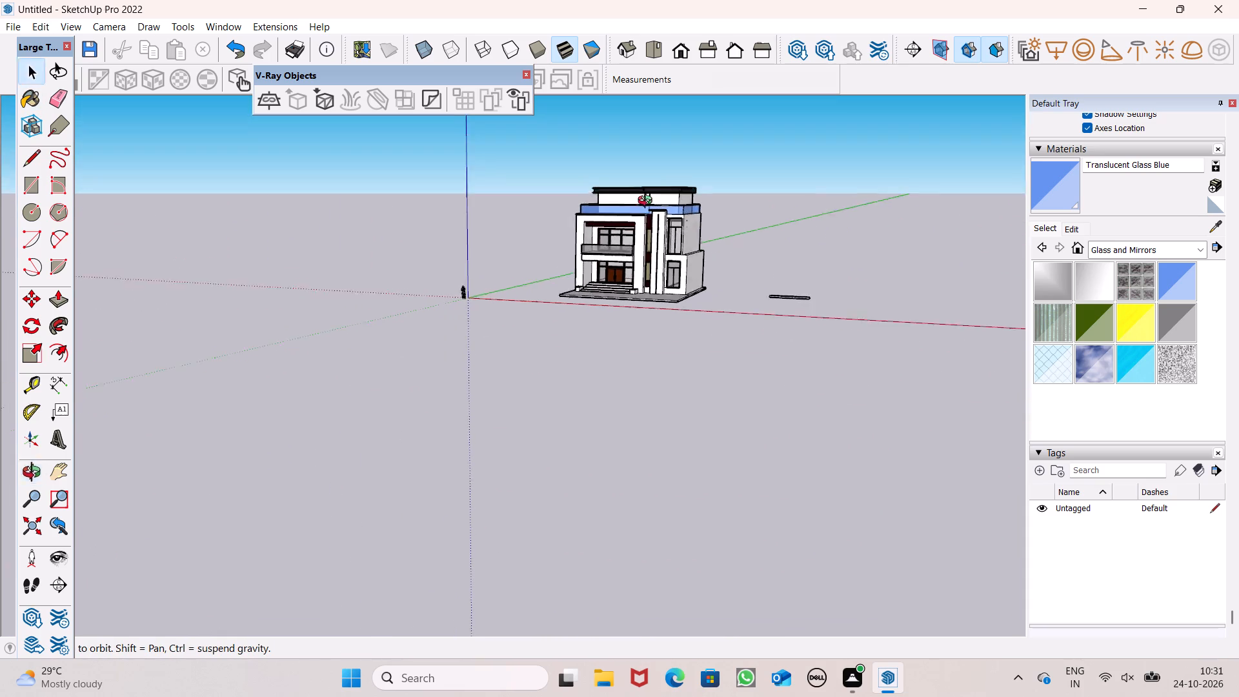
middle_drag(648, 202, 712, 168)
scroll(674, 194, up, 1)
scroll(486, 210, up, 7)
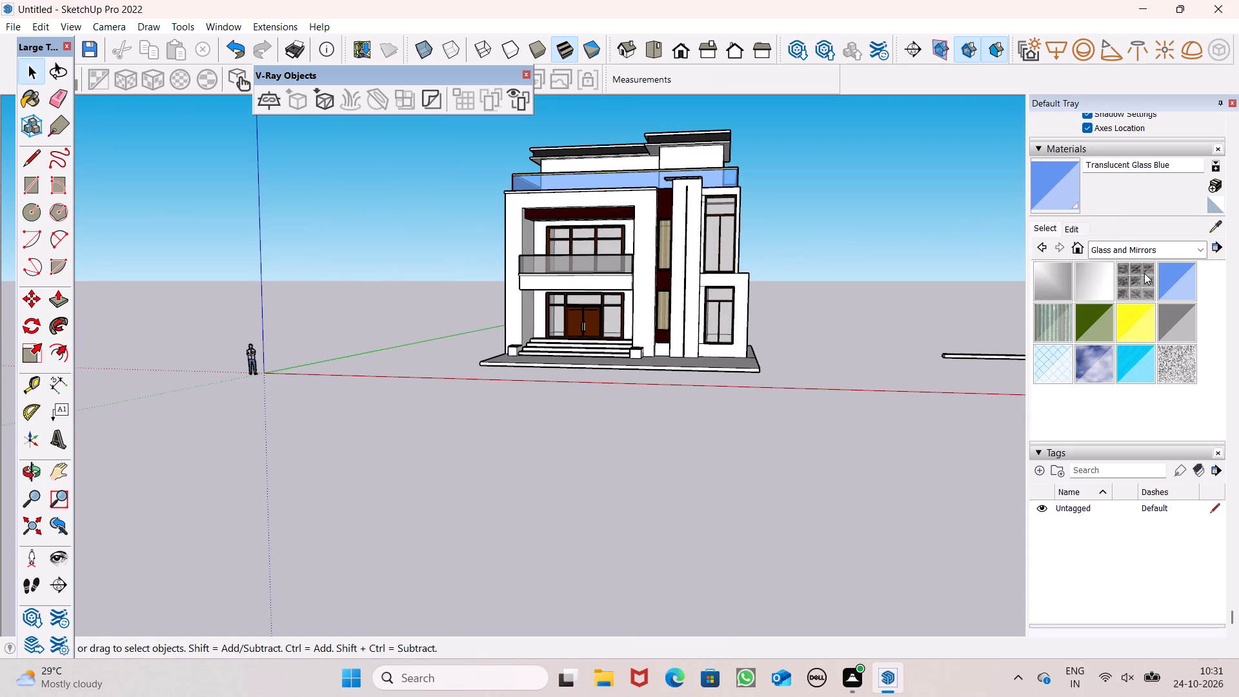
Paint the front wall of the taller rooftop room with Translucent Glass Safety from the Glass and Mirrors collection.
click(1175, 281)
scroll(693, 174, up, 4)
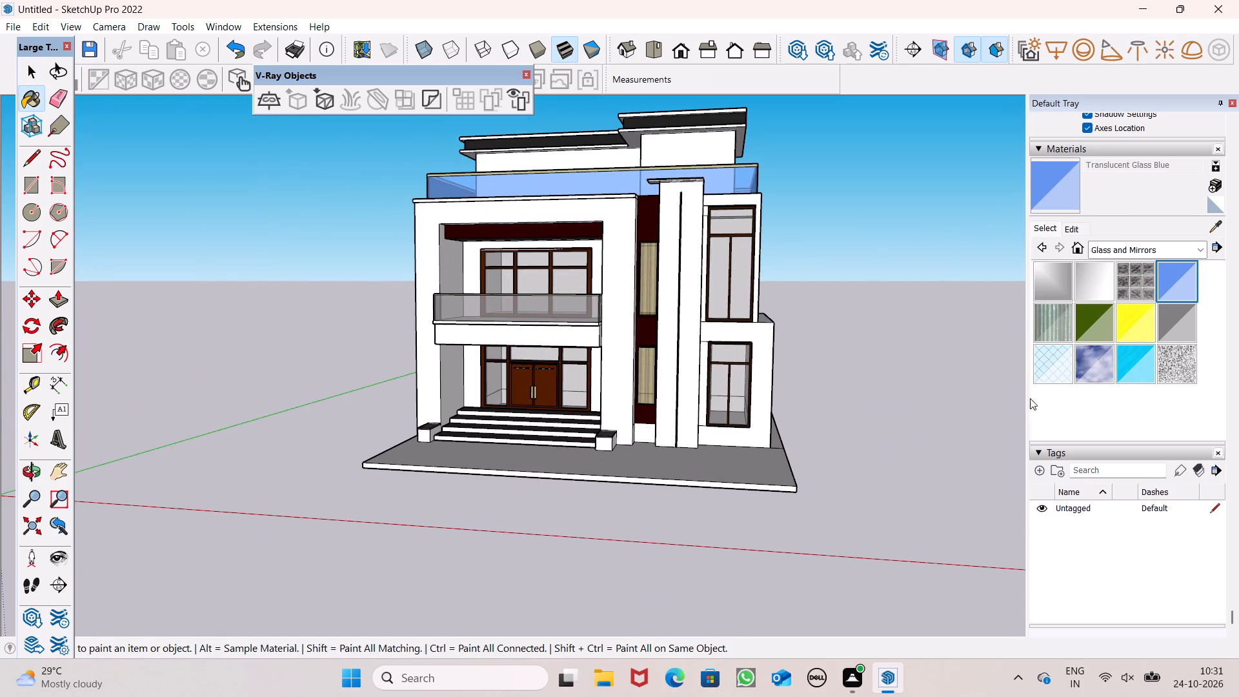
click(1042, 381)
scroll(655, 143, up, 7)
click(621, 125)
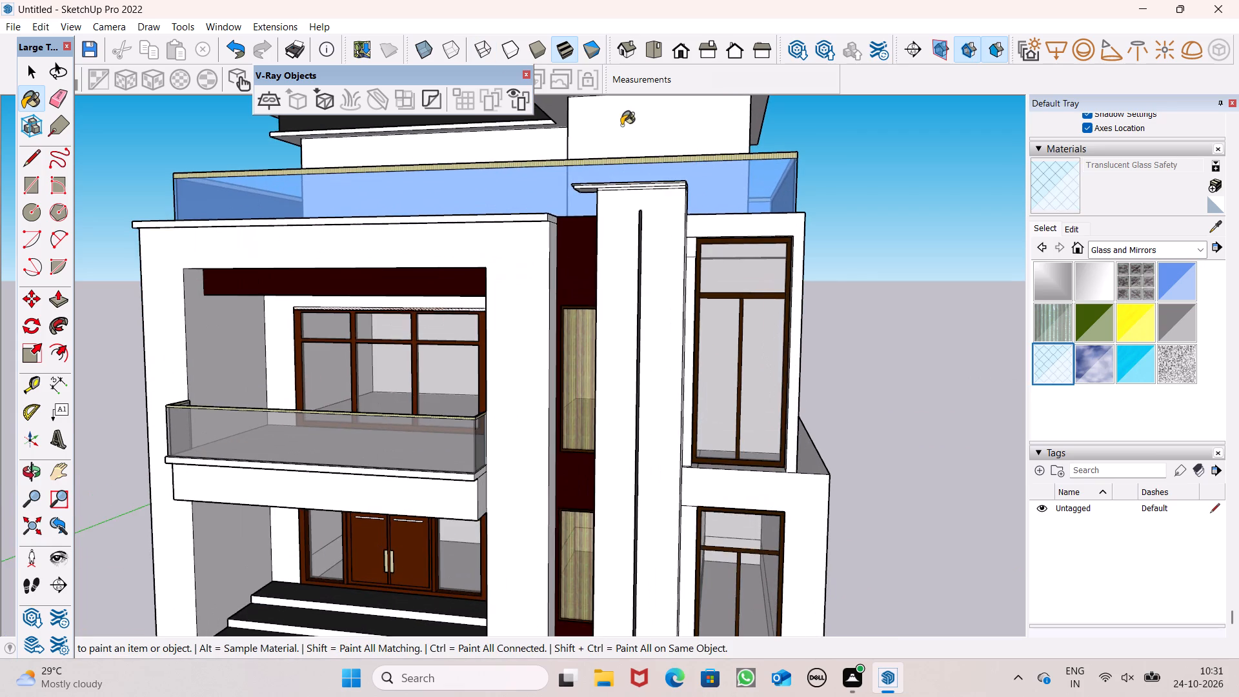
Paint the inner faces behind the rooftop room's glazed front with Translucent Glass Safety.
middle_drag(697, 205, 980, 311)
scroll(810, 215, up, 1)
middle_drag(804, 248, 534, 469)
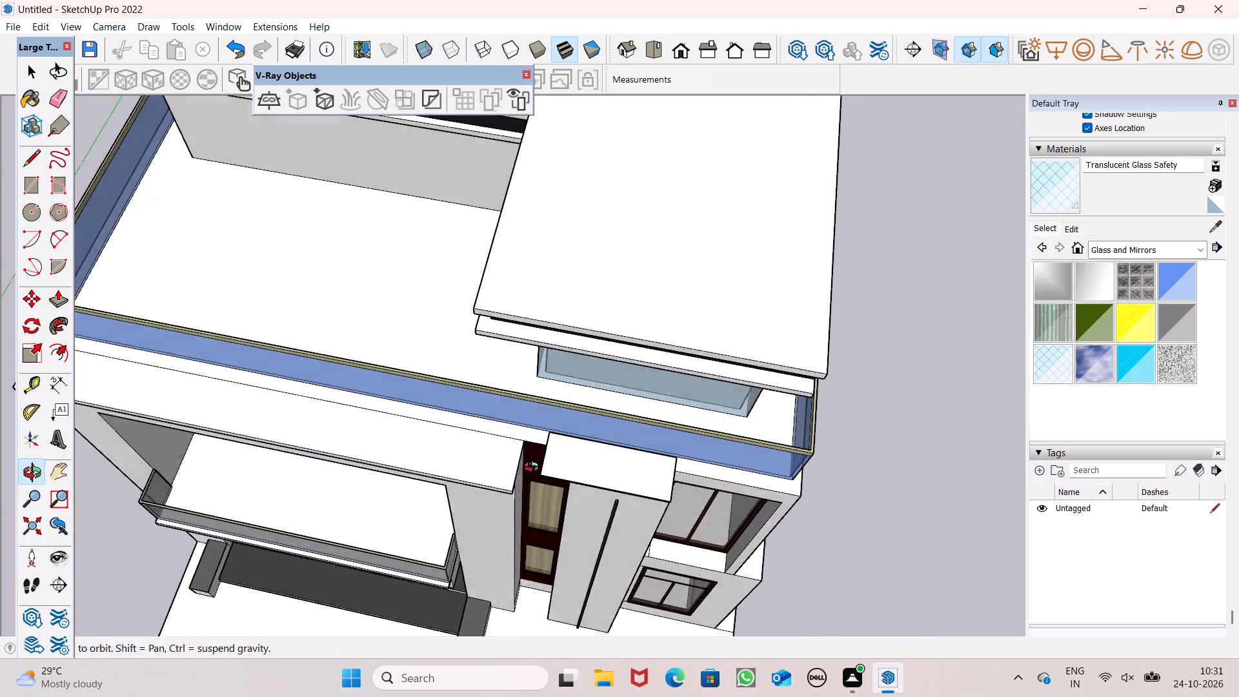
middle_drag(534, 469, 498, 337)
scroll(570, 234, up, 9)
scroll(680, 312, up, 1)
middle_drag(680, 312, 604, 271)
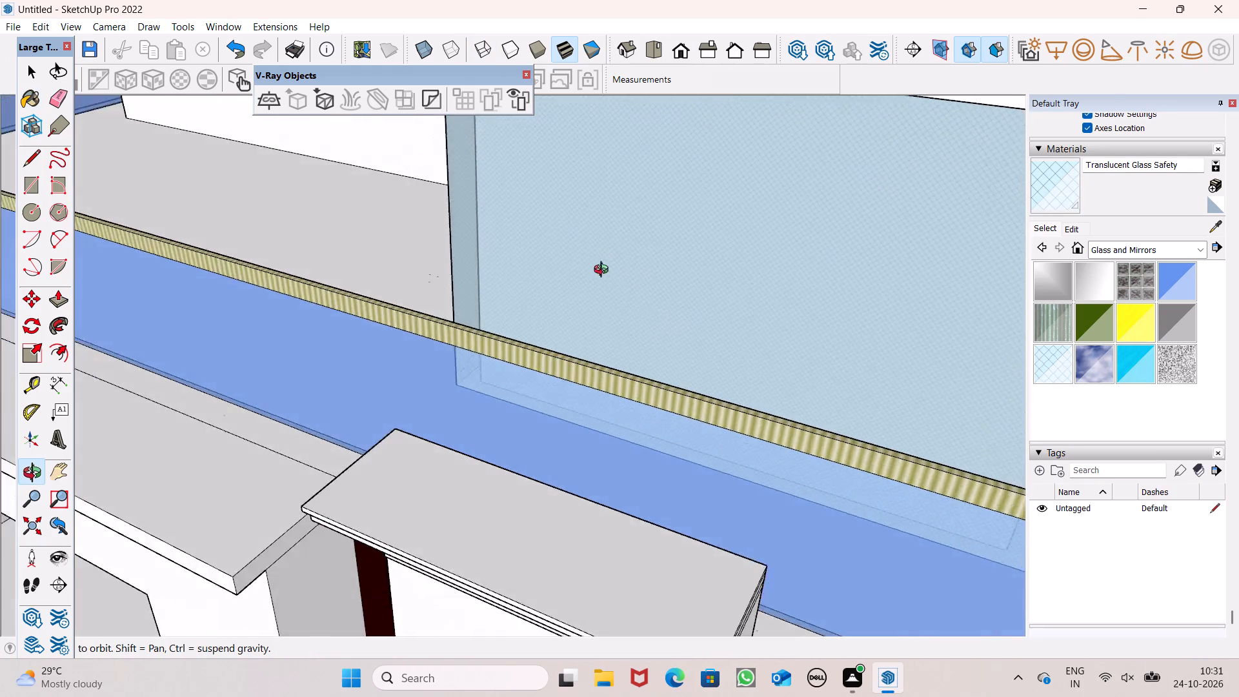
middle_drag(604, 271, 392, 248)
scroll(975, 475, up, 6)
scroll(865, 454, up, 5)
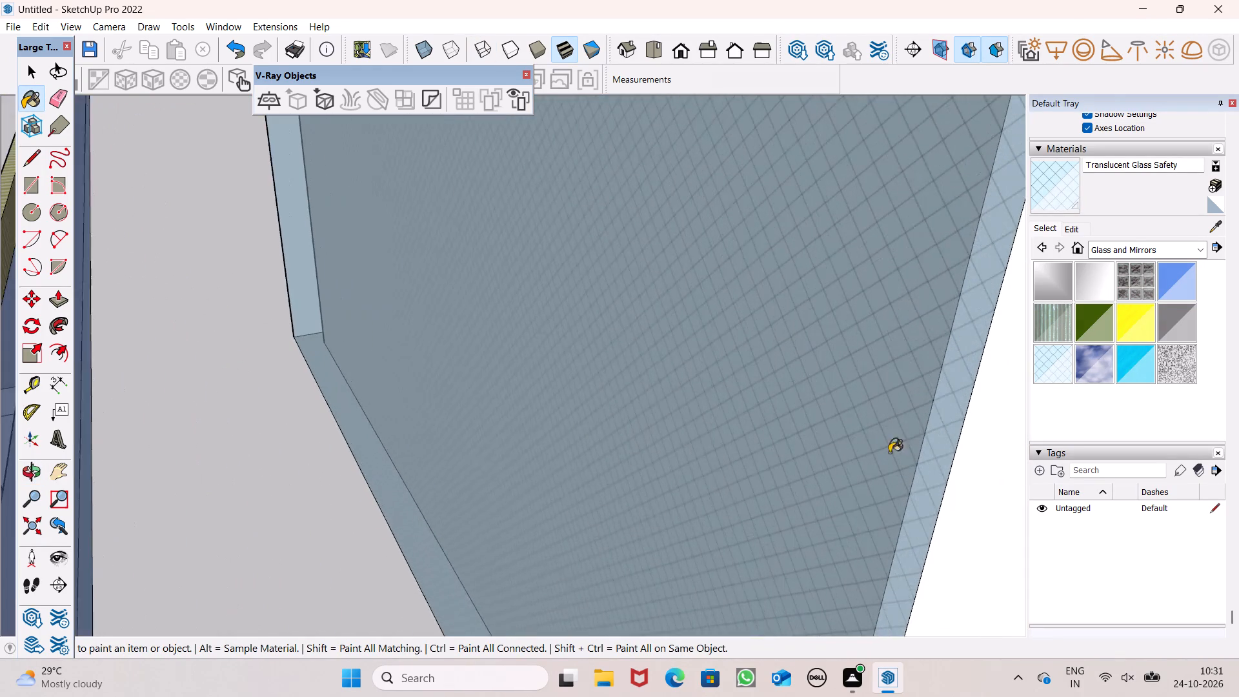
scroll(889, 452, up, 9)
scroll(941, 454, up, 7)
scroll(938, 439, up, 14)
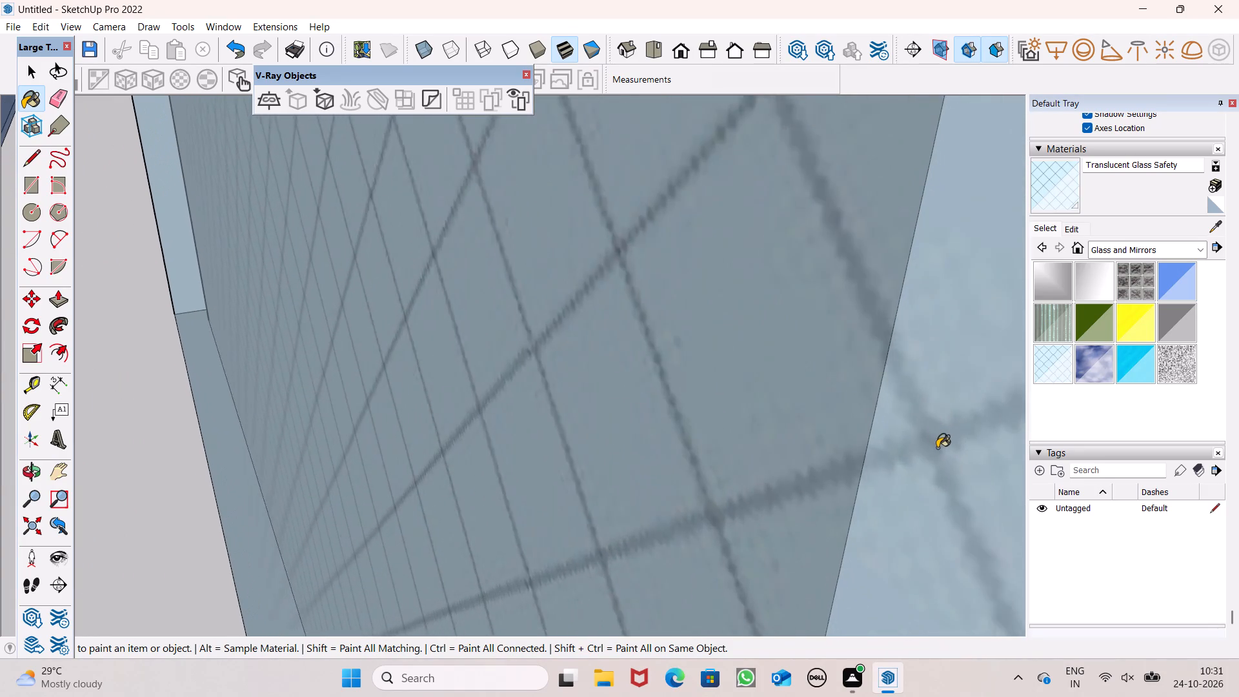
scroll(937, 448, up, 12)
scroll(945, 464, up, 15)
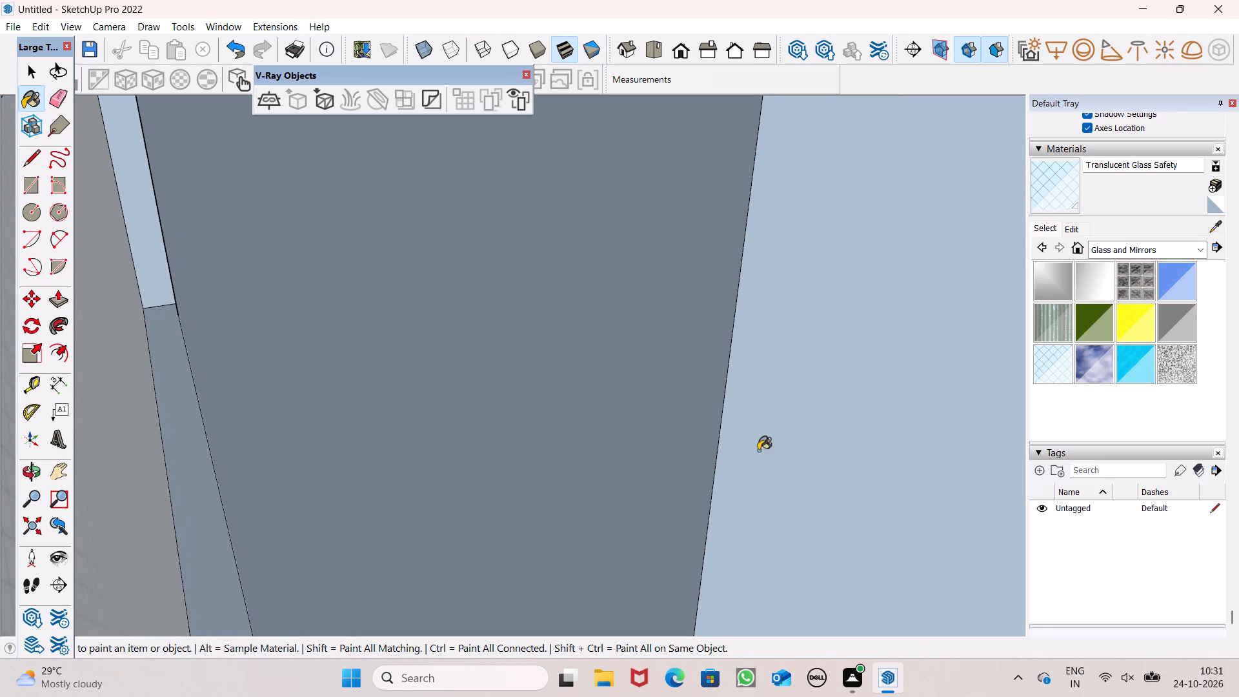
click(430, 414)
scroll(546, 407, down, 6)
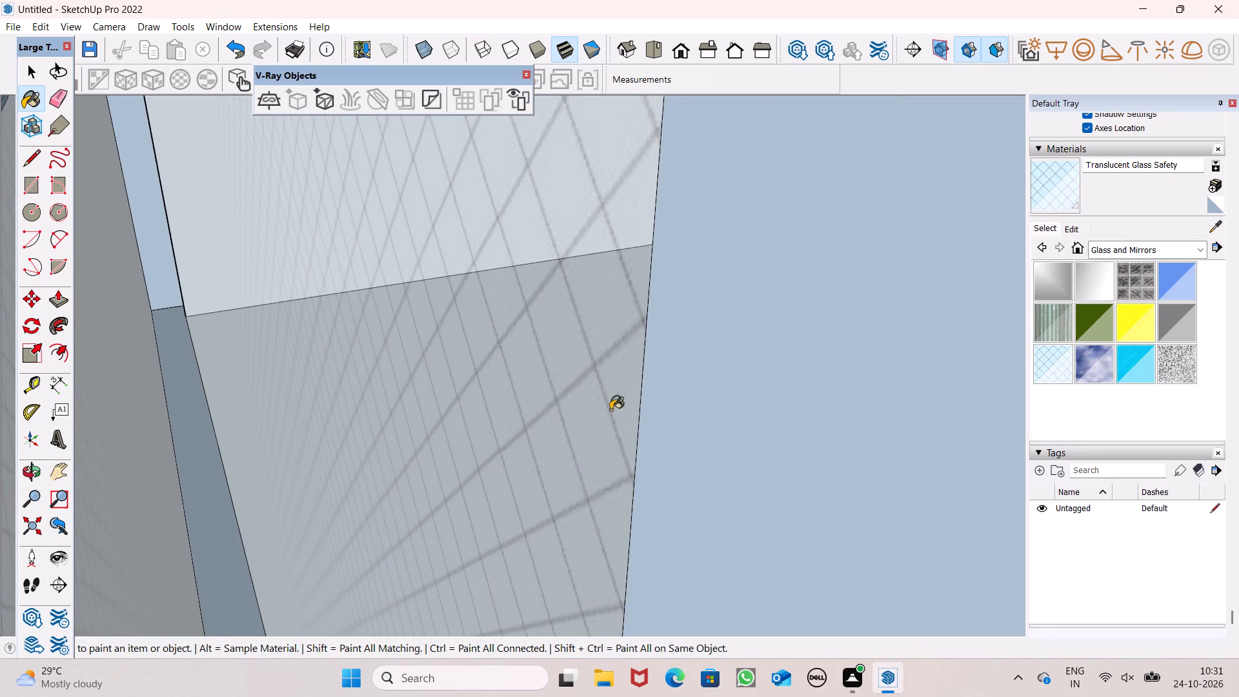
click(781, 465)
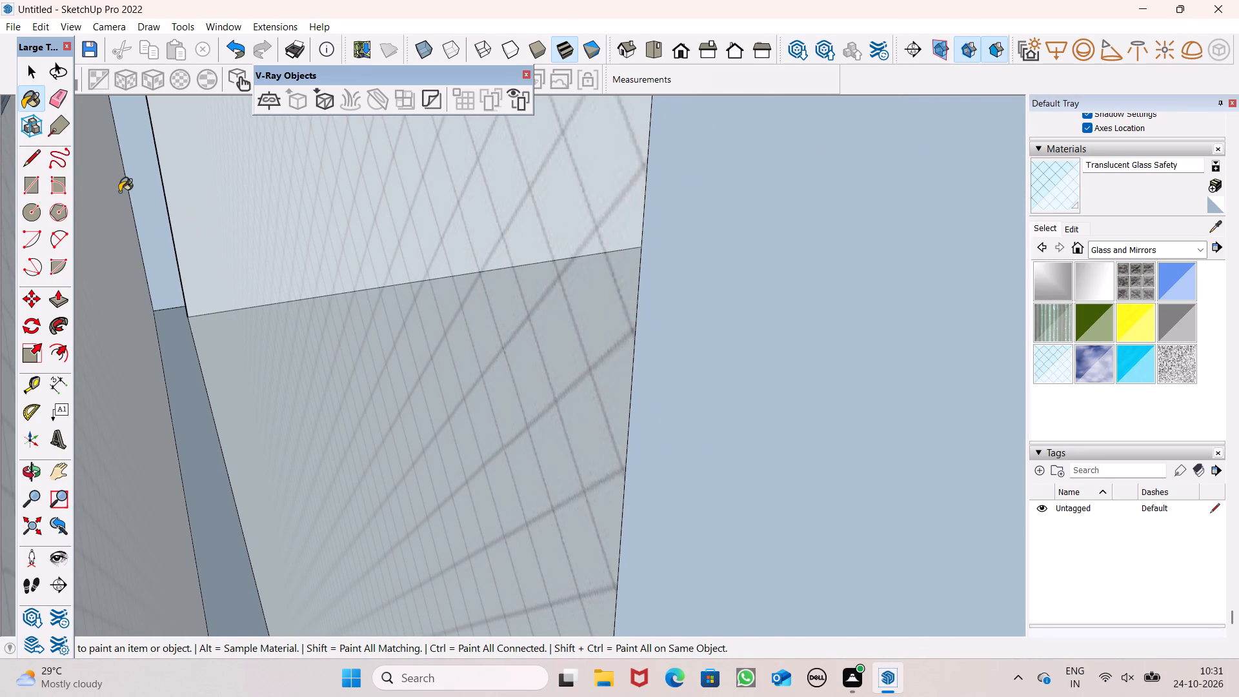
click(120, 190)
click(137, 188)
scroll(350, 307, down, 14)
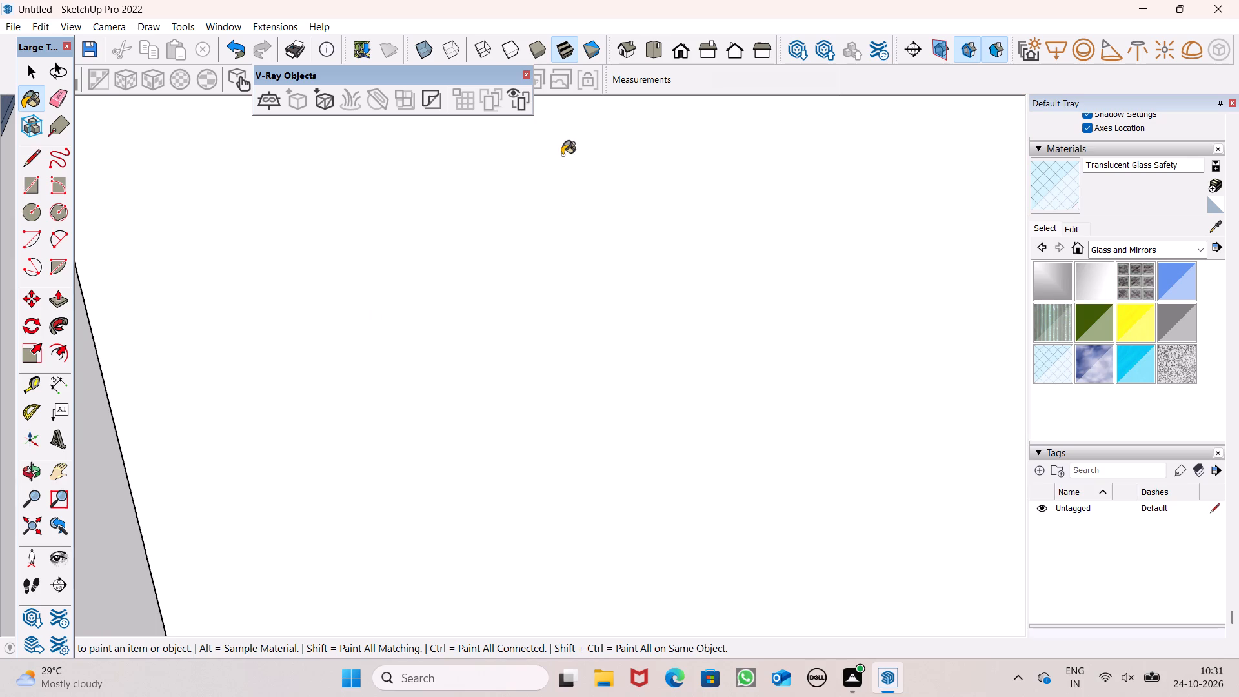
Inspect the glazed rooftop room and the rest of the house from the front and the side corner.
click(681, 53)
scroll(697, 300, down, 13)
scroll(465, 294, down, 6)
middle_drag(348, 529, 219, 607)
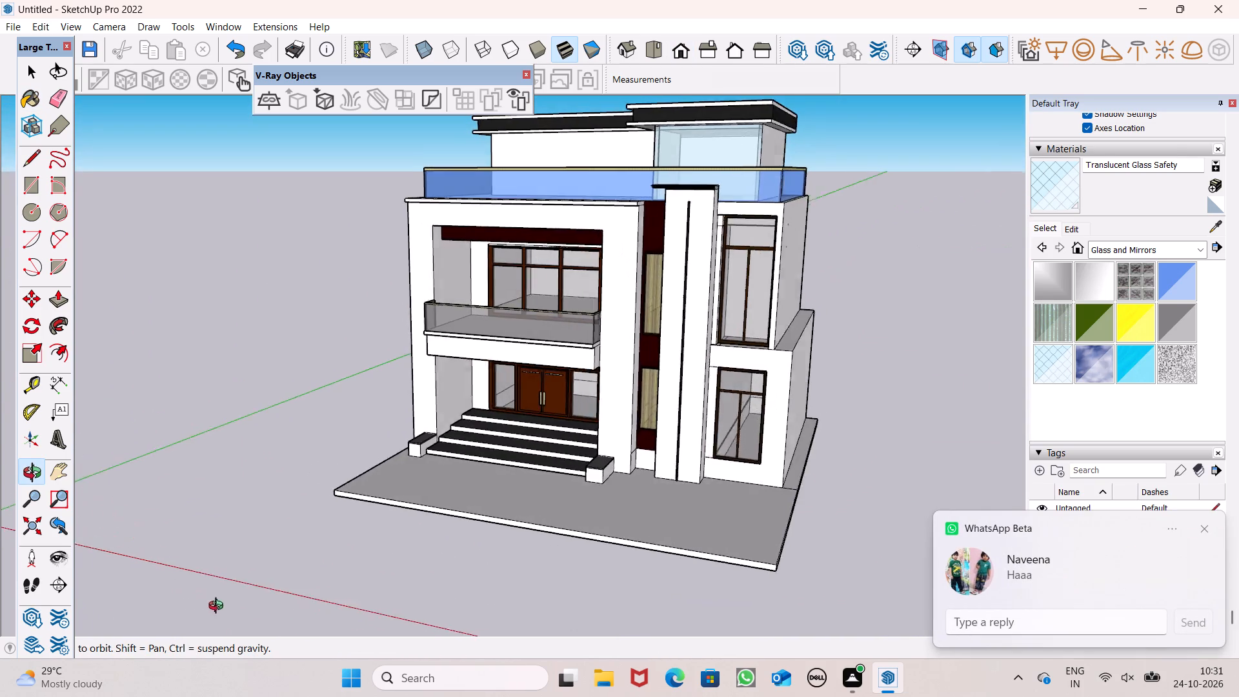
middle_drag(219, 607, 246, 600)
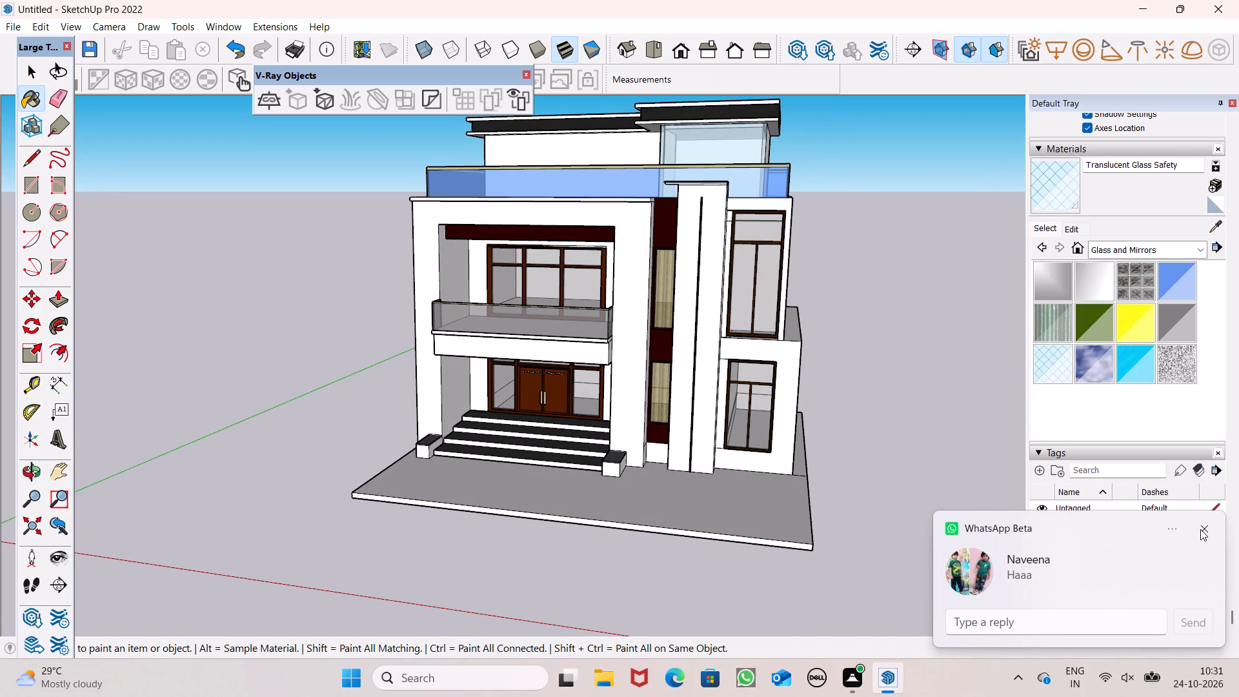
click(1197, 533)
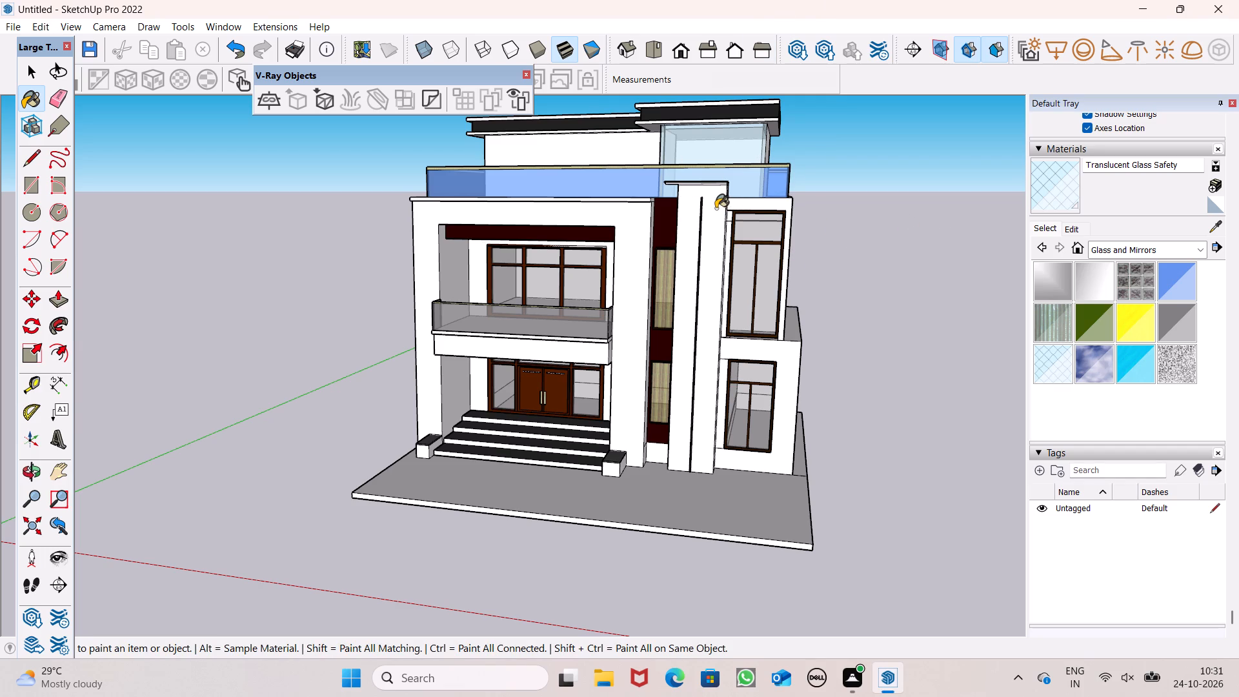
middle_drag(788, 277, 874, 361)
scroll(878, 352, up, 1)
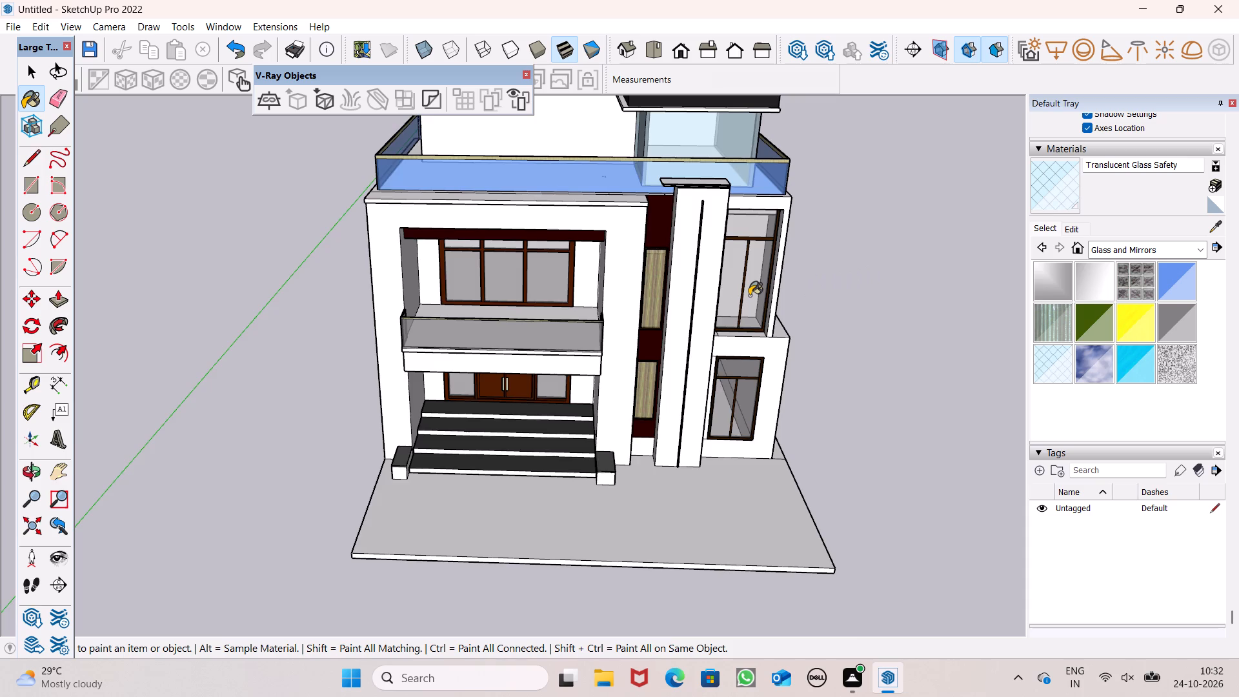
scroll(749, 296, up, 7)
scroll(664, 276, down, 6)
scroll(665, 167, up, 1)
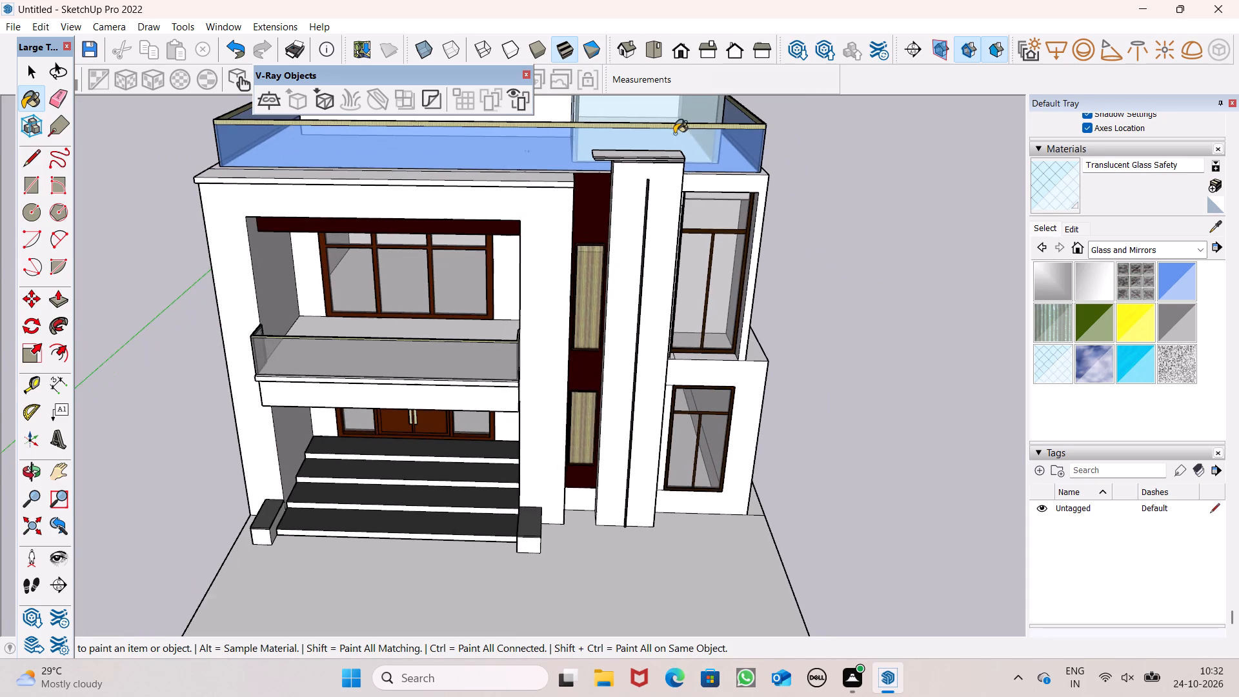
scroll(656, 139, up, 7)
scroll(618, 230, down, 5)
middle_drag(600, 236, 773, 192)
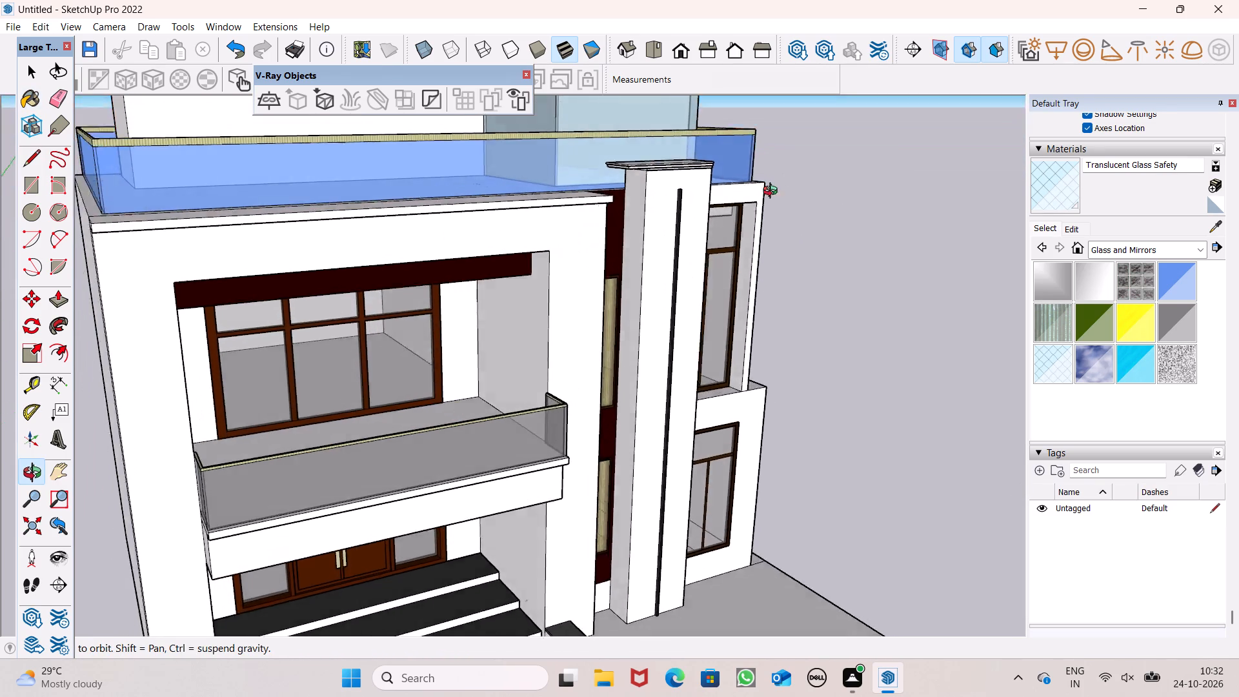
middle_drag(773, 192, 319, 314)
scroll(370, 302, up, 1)
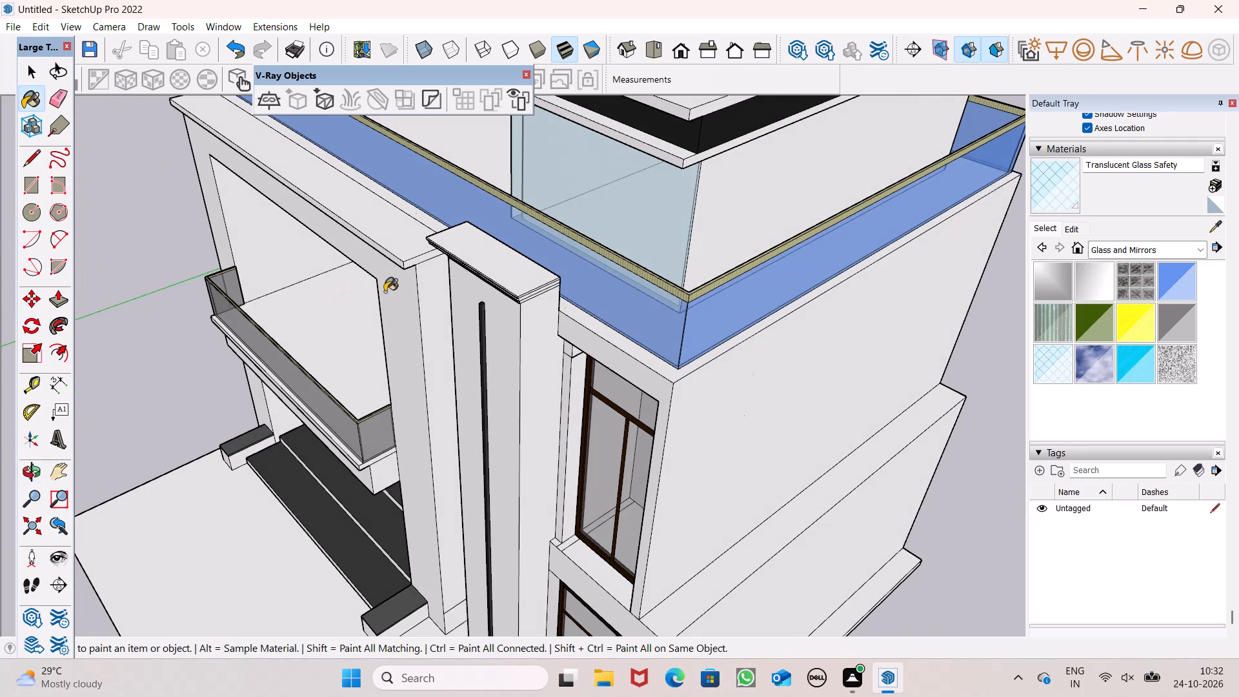
Erase the two stray lines across the sill ledge below the upper-floor window beside the front pillar.
scroll(446, 290, down, 1)
middle_drag(537, 324, 807, 230)
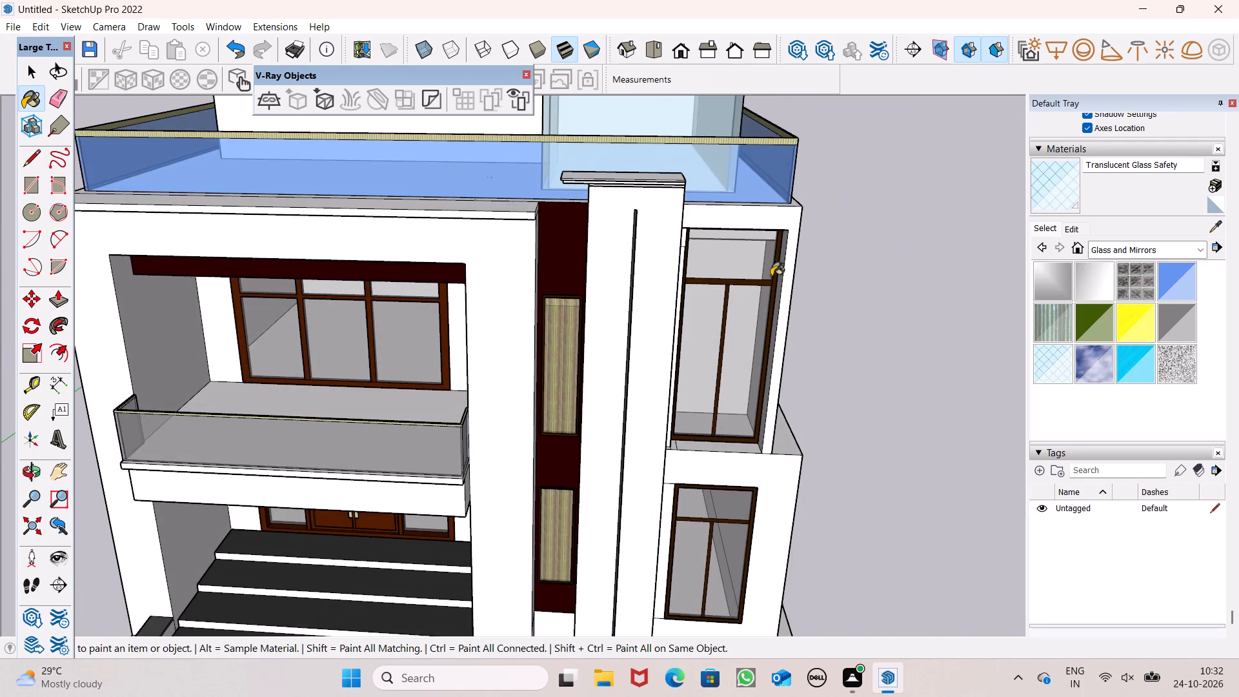
scroll(602, 245, down, 5)
middle_drag(525, 296, 385, 365)
scroll(427, 401, up, 2)
click(62, 99)
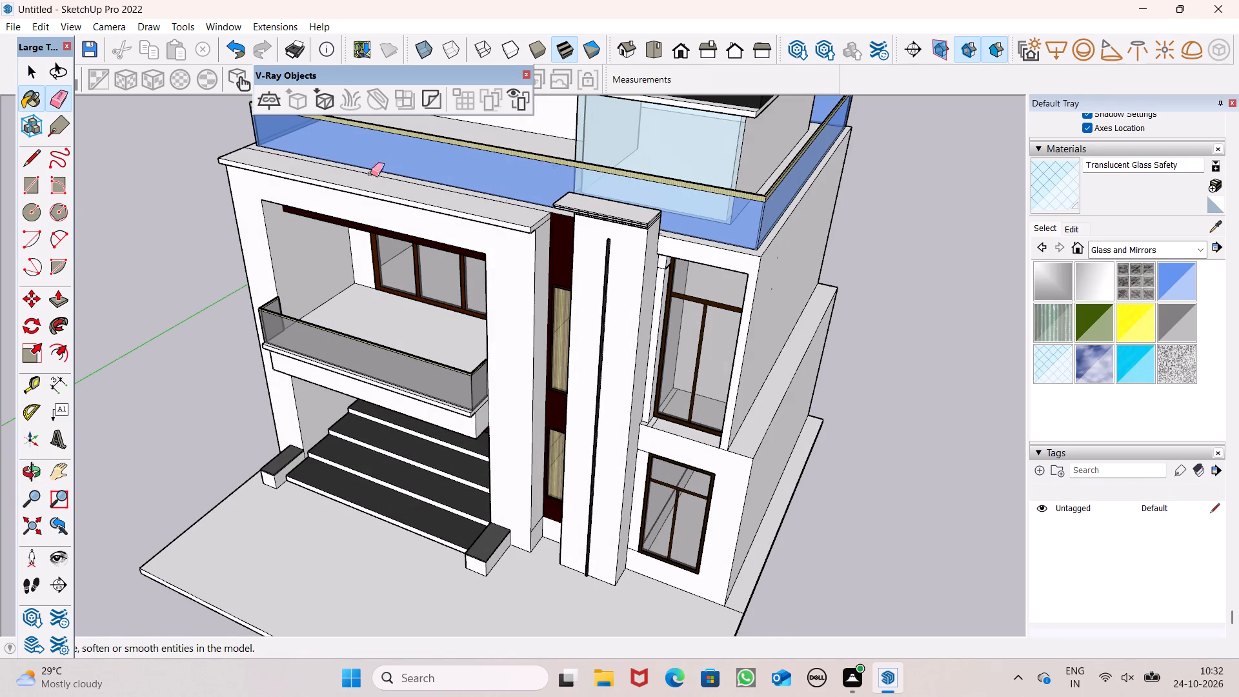
scroll(617, 203, down, 3)
scroll(752, 332, up, 7)
scroll(583, 416, up, 4)
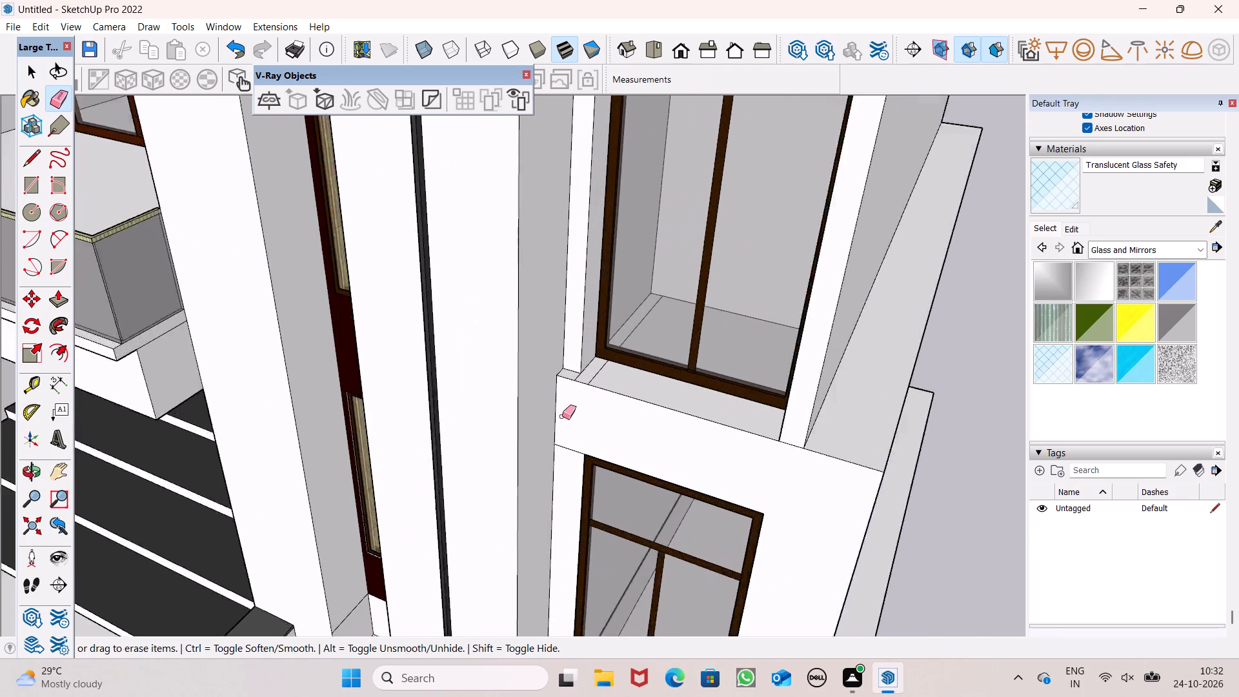
scroll(562, 416, up, 4)
scroll(595, 371, up, 6)
drag(568, 351, 602, 352)
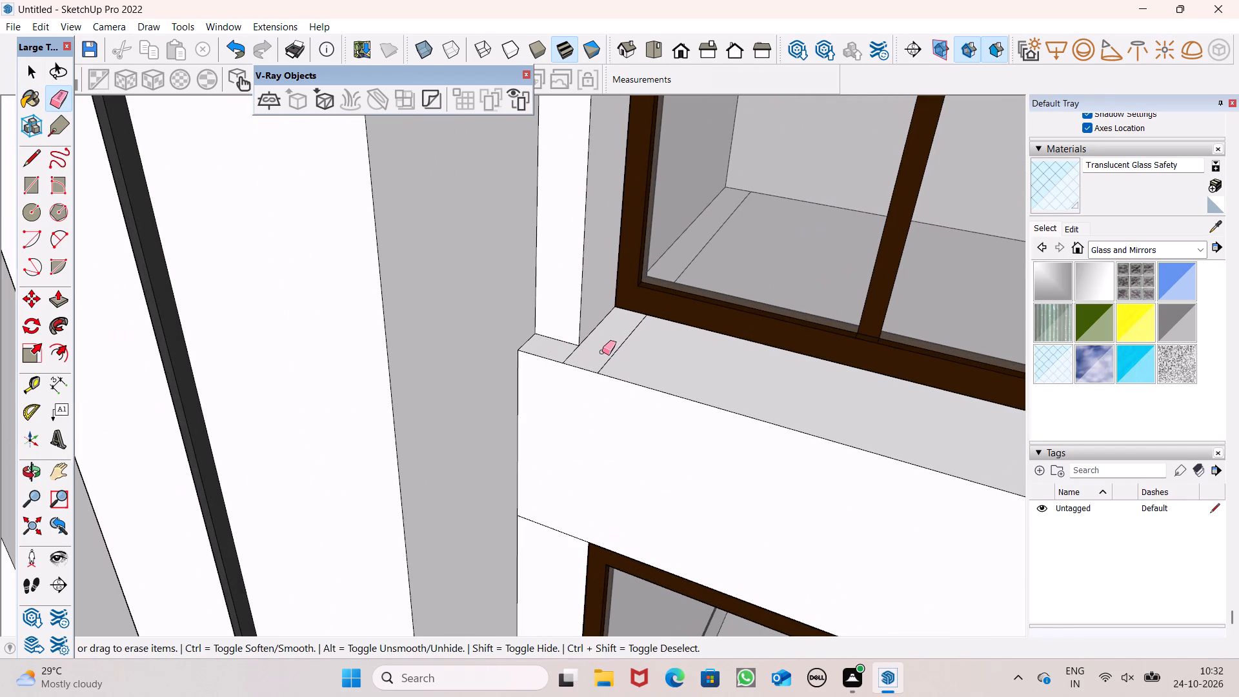
drag(602, 352, 616, 355)
scroll(658, 334, down, 7)
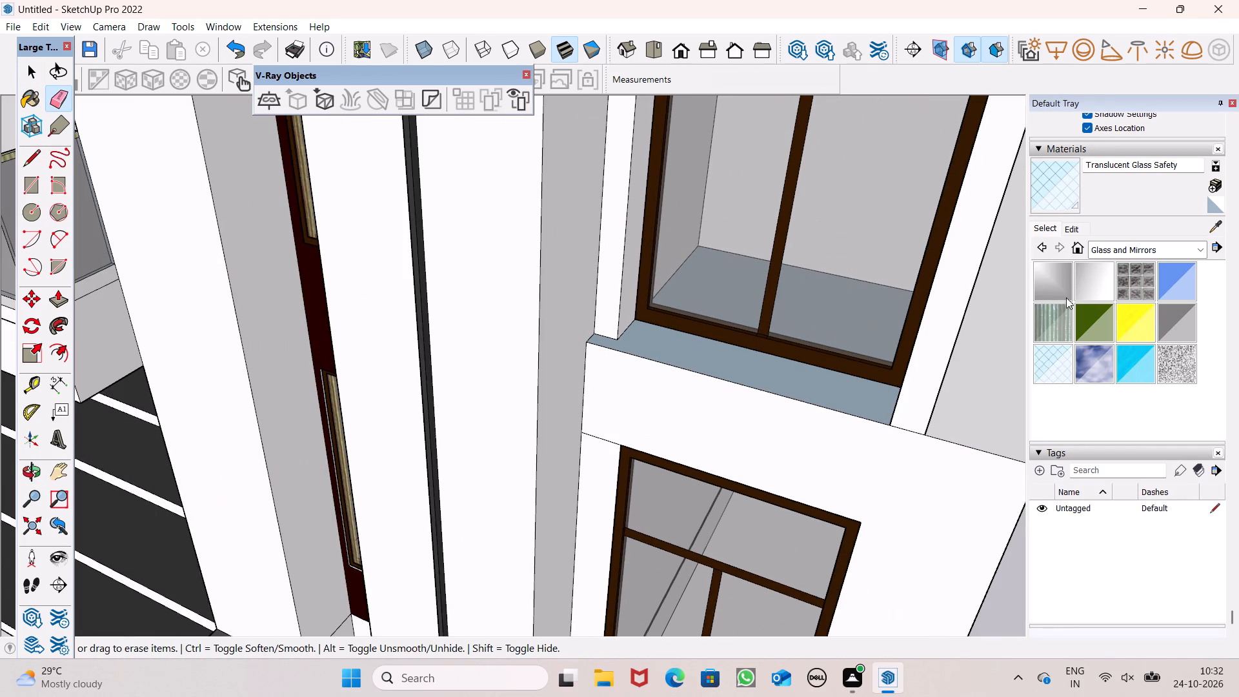
Examine the whole house from the front and from a low front angle.
click(1140, 251)
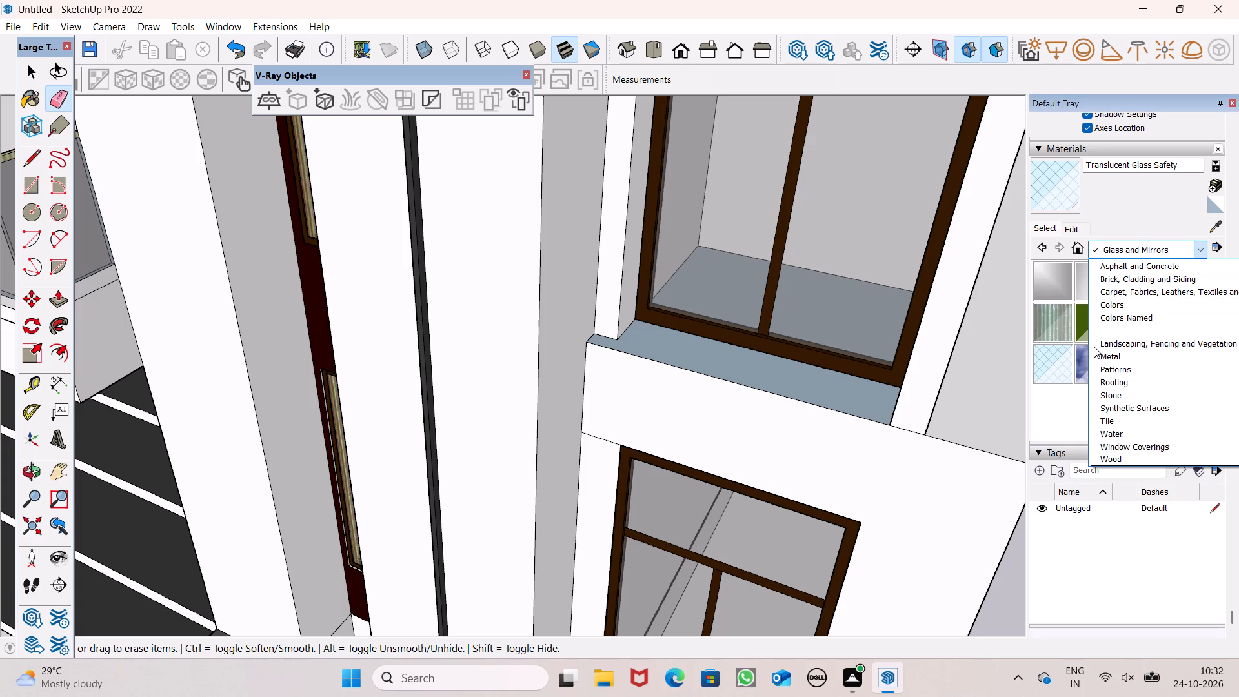
click(1063, 370)
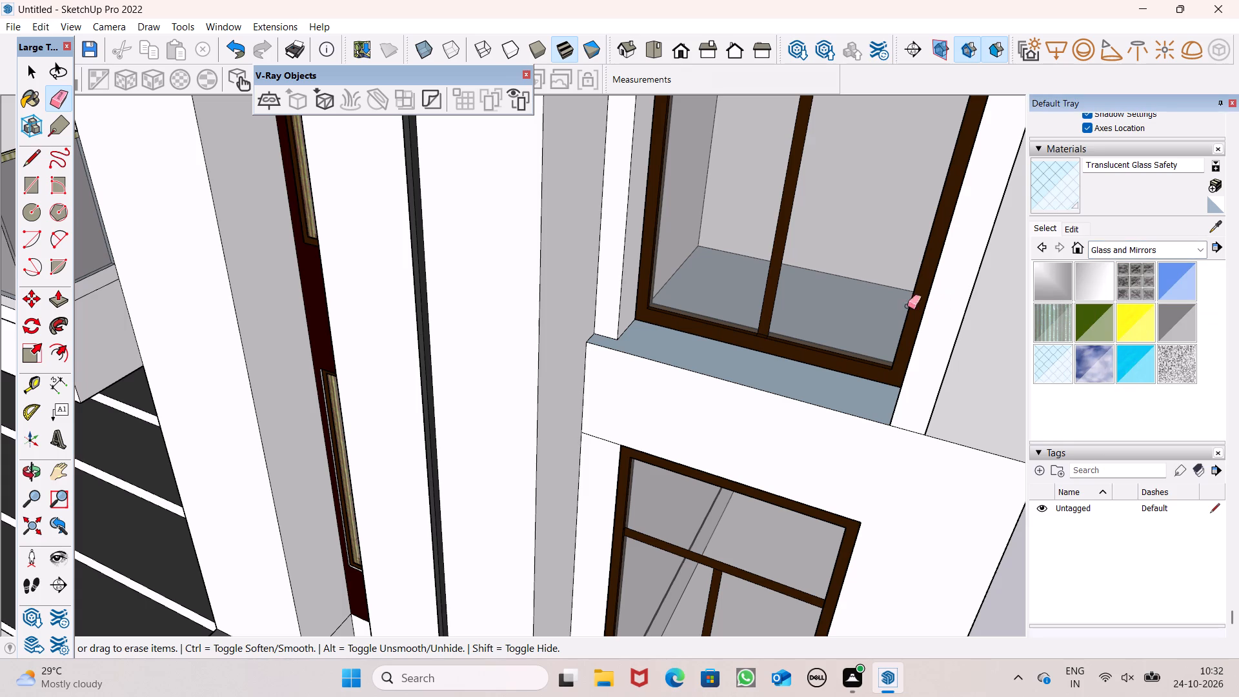
scroll(872, 298, down, 7)
scroll(749, 332, down, 13)
middle_drag(696, 410, 857, 417)
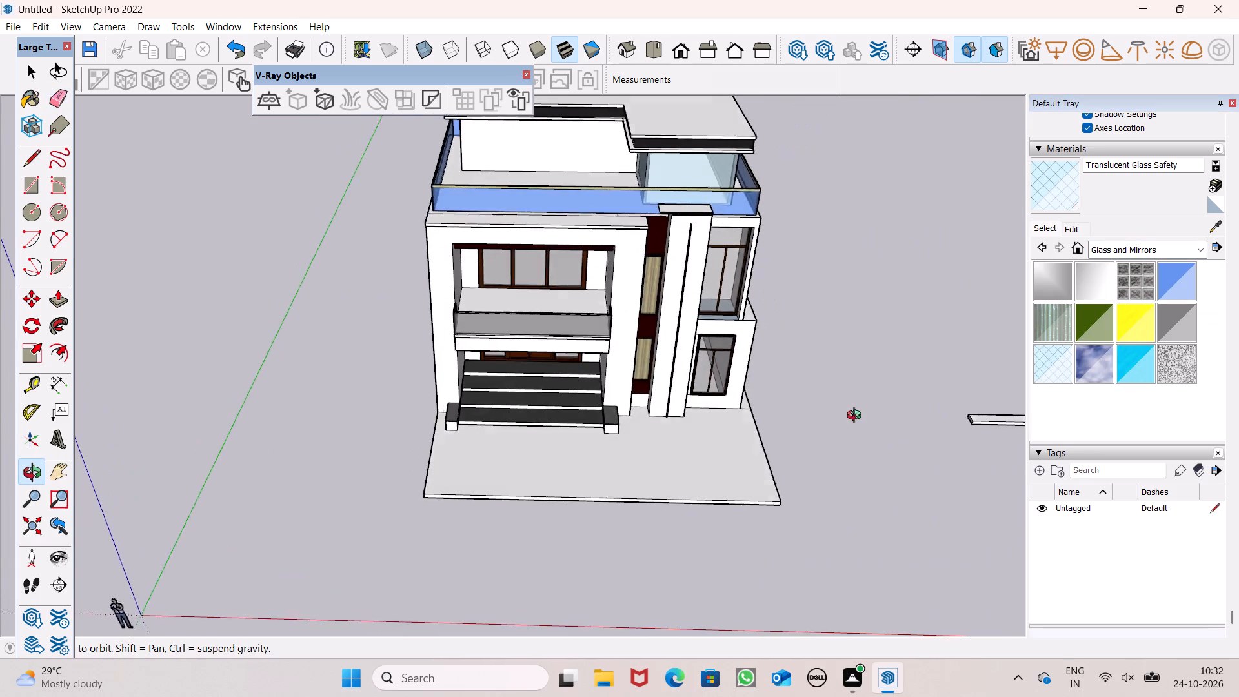
middle_drag(857, 417, 972, 243)
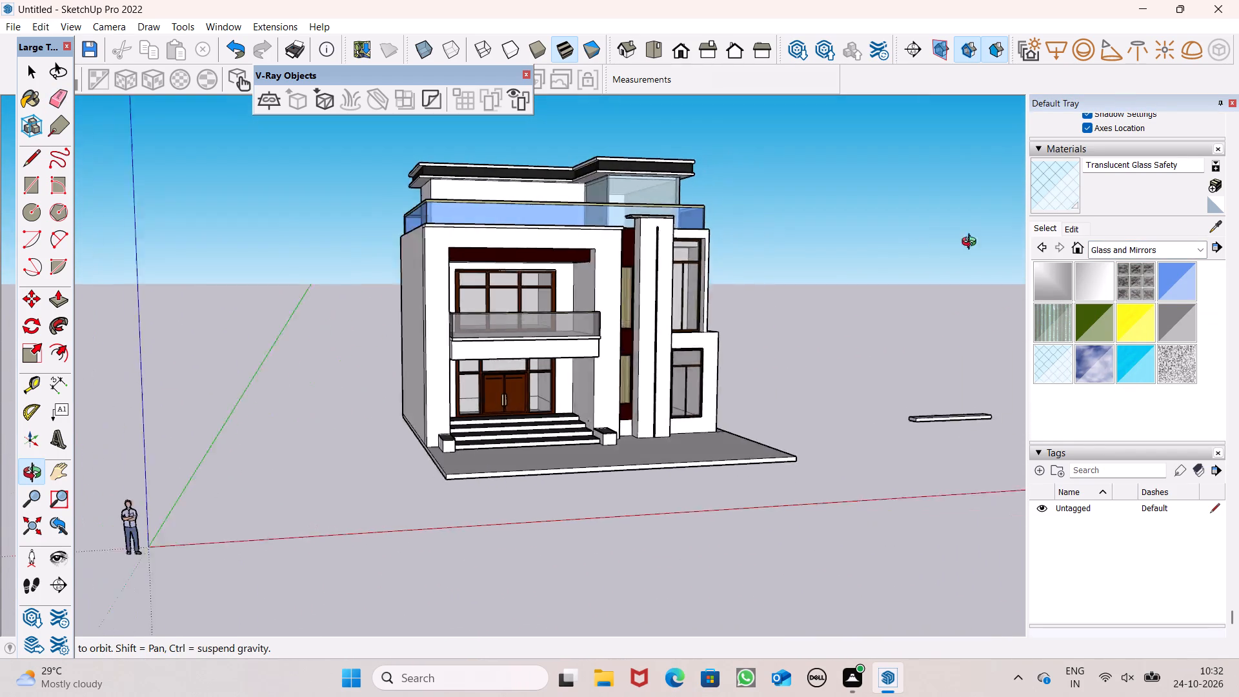
middle_drag(972, 243, 1020, 243)
Paint the side face of the glazed rooftop room, next to the long white wall, with Color M00 from the Colors collection.
scroll(725, 234, up, 7)
scroll(532, 190, up, 7)
middle_drag(509, 187, 638, 283)
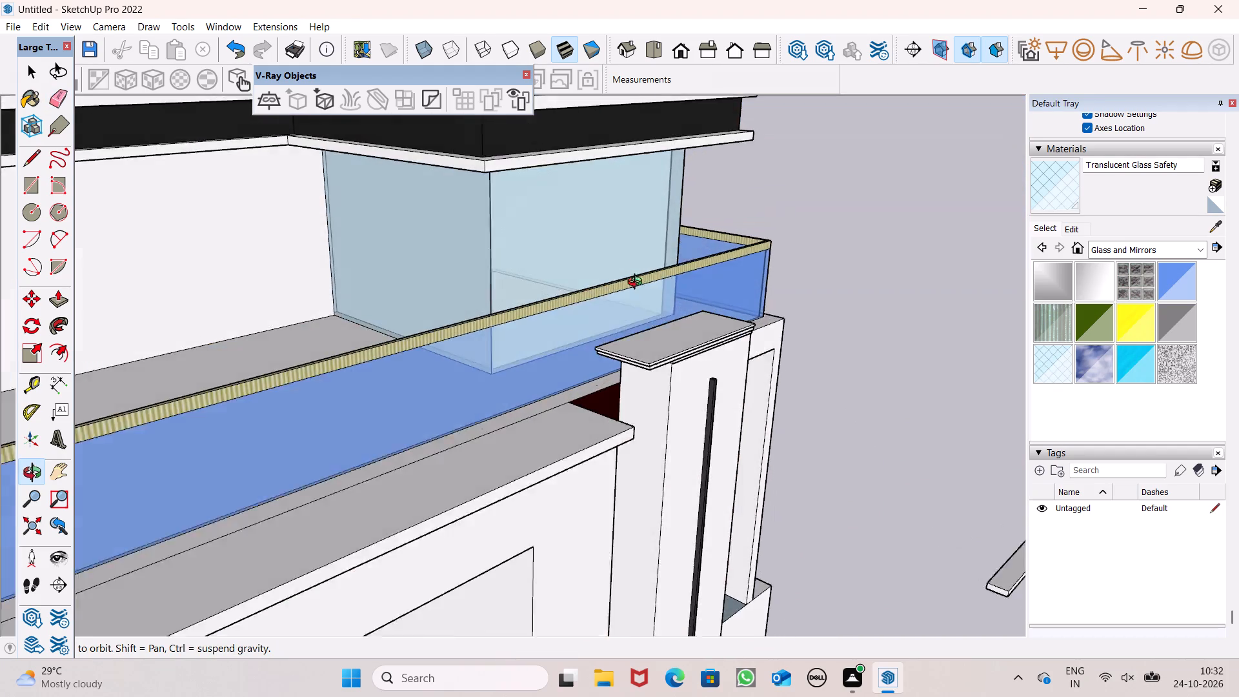
middle_drag(638, 283, 792, 239)
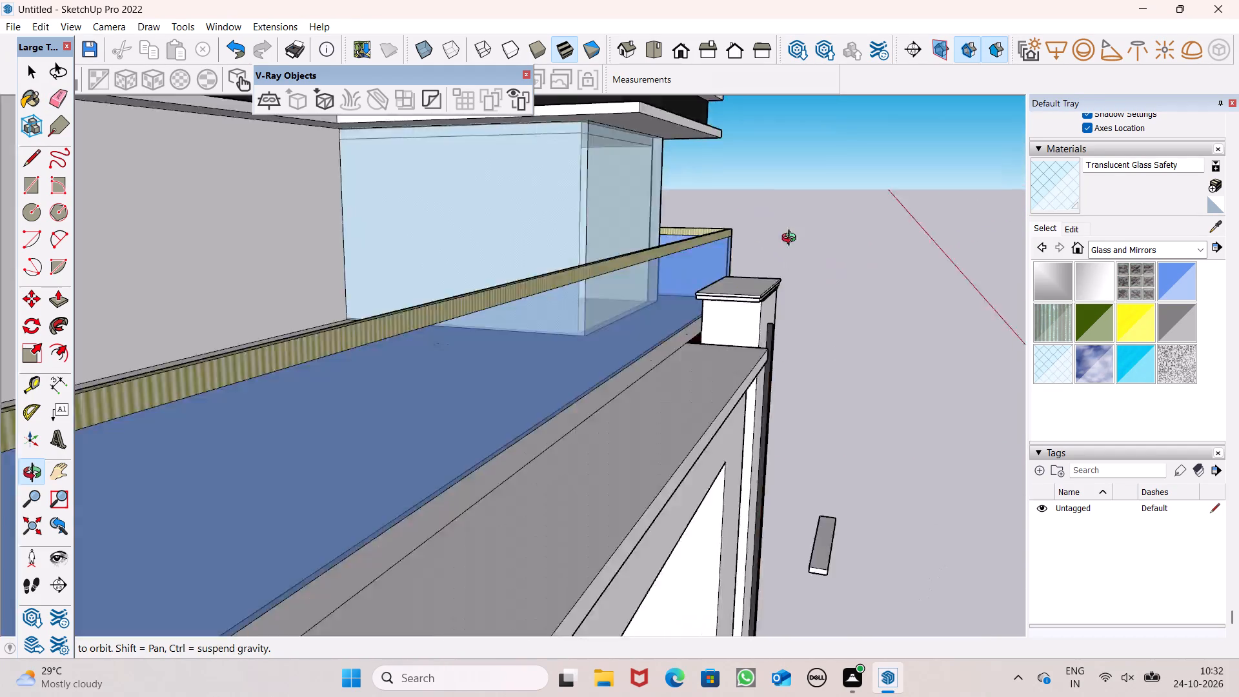
middle_drag(792, 239, 703, 268)
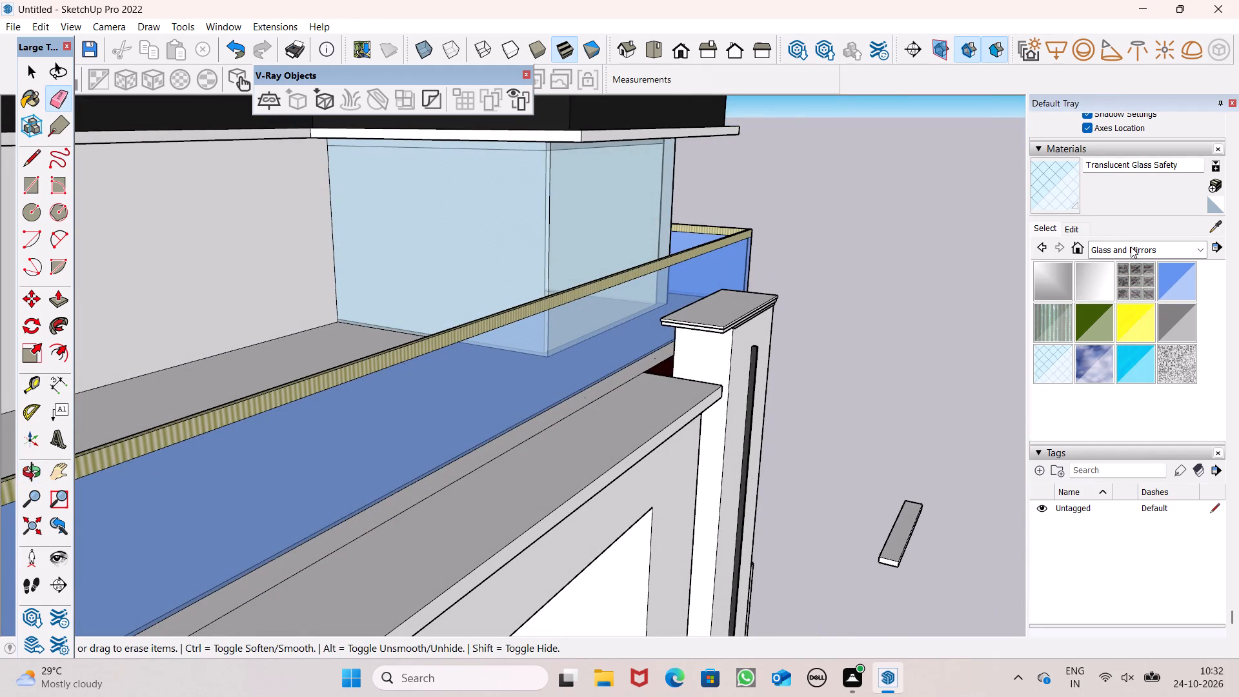
click(1131, 246)
click(1142, 305)
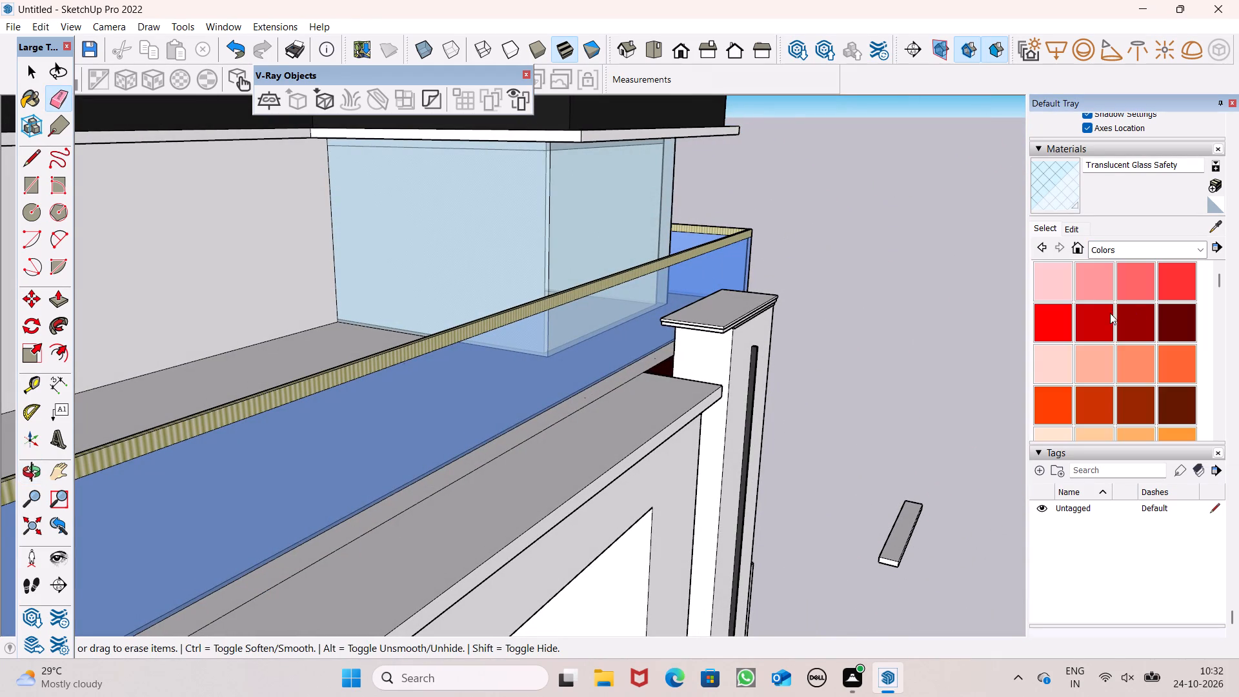
scroll(1105, 313, down, 10)
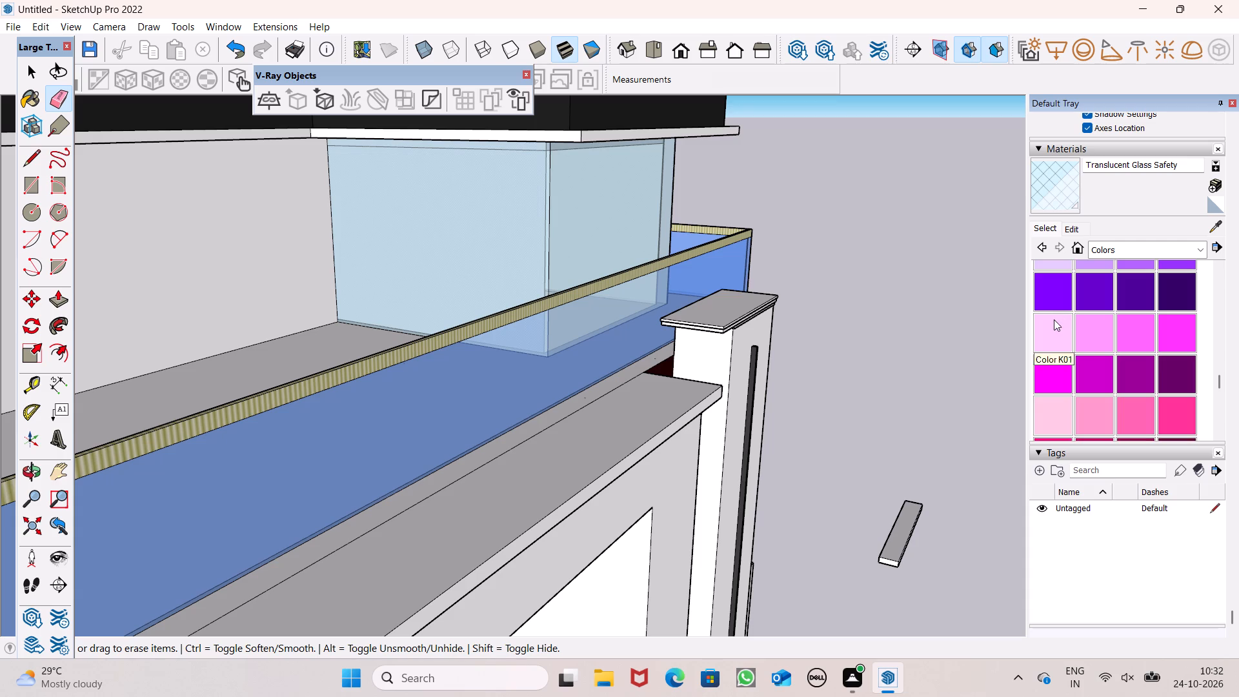
scroll(1067, 310, down, 4)
scroll(1068, 316, up, 1)
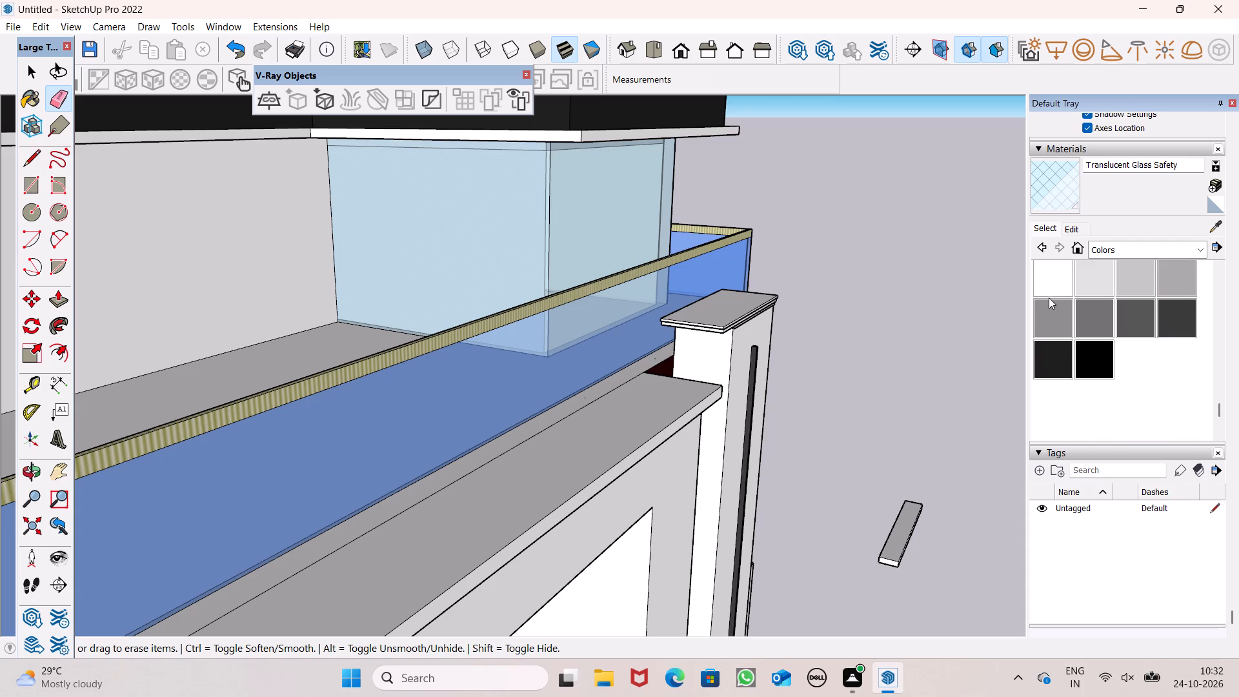
click(1049, 278)
scroll(498, 210, down, 1)
click(452, 217)
Apply Translucent Glass Safety from the Glass and Mirrors collection to the rooftop room's front face.
middle_drag(533, 243, 410, 214)
scroll(533, 243, up, 1)
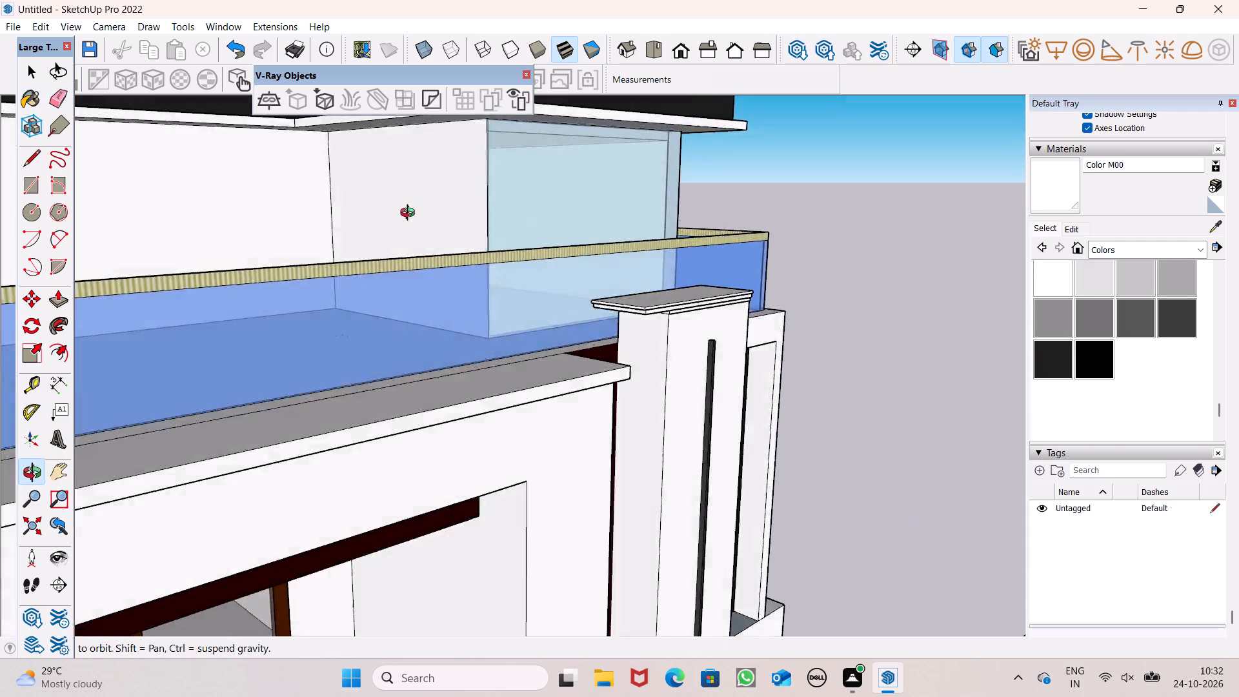
middle_drag(410, 214, 146, 250)
middle_drag(510, 239, 456, 253)
scroll(478, 263, up, 1)
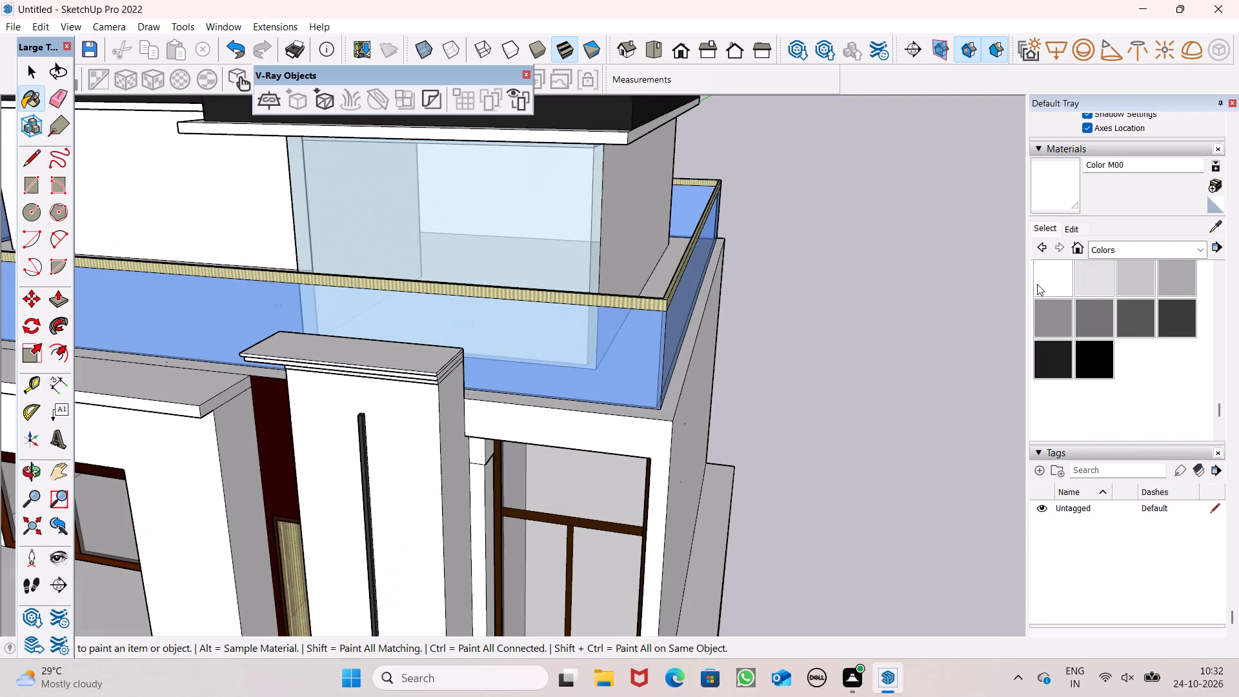
click(1106, 248)
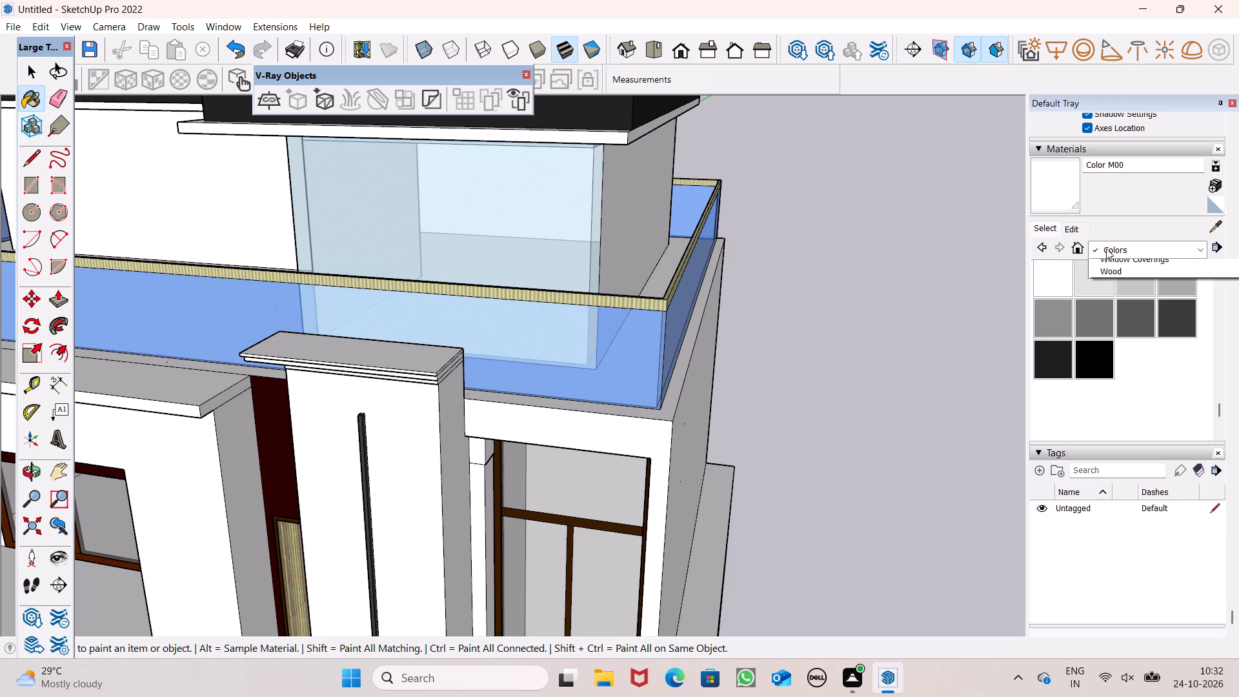
click(1113, 327)
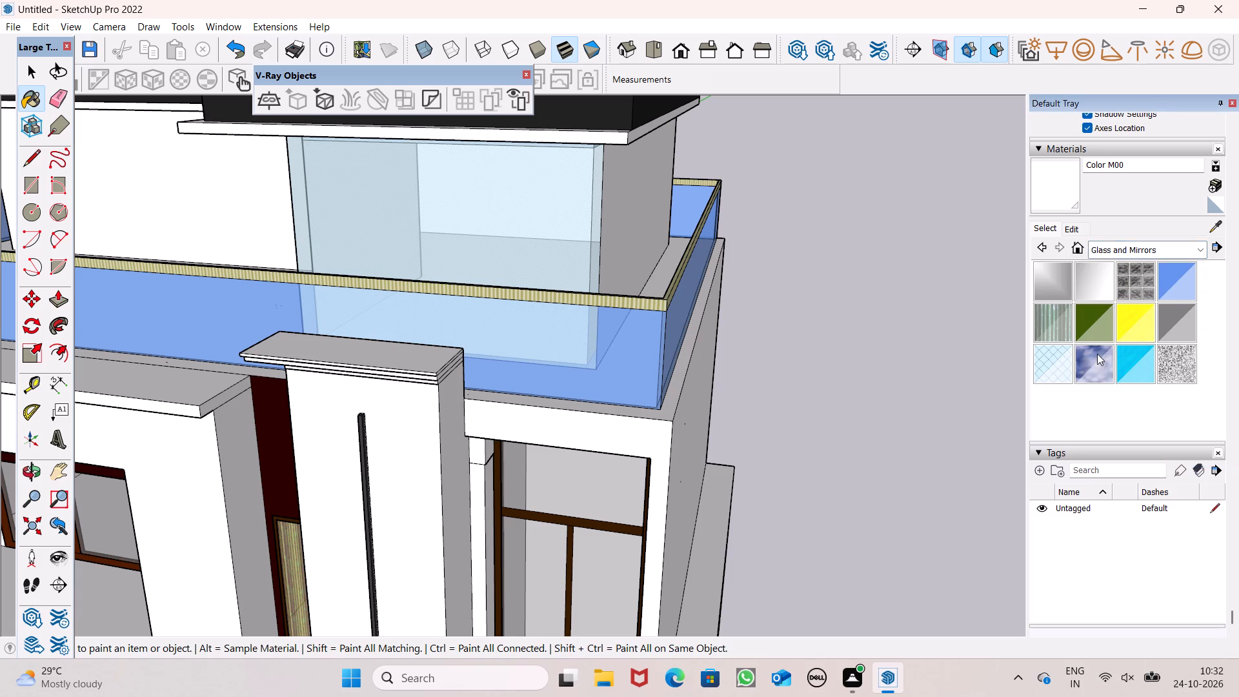
click(1054, 372)
click(541, 223)
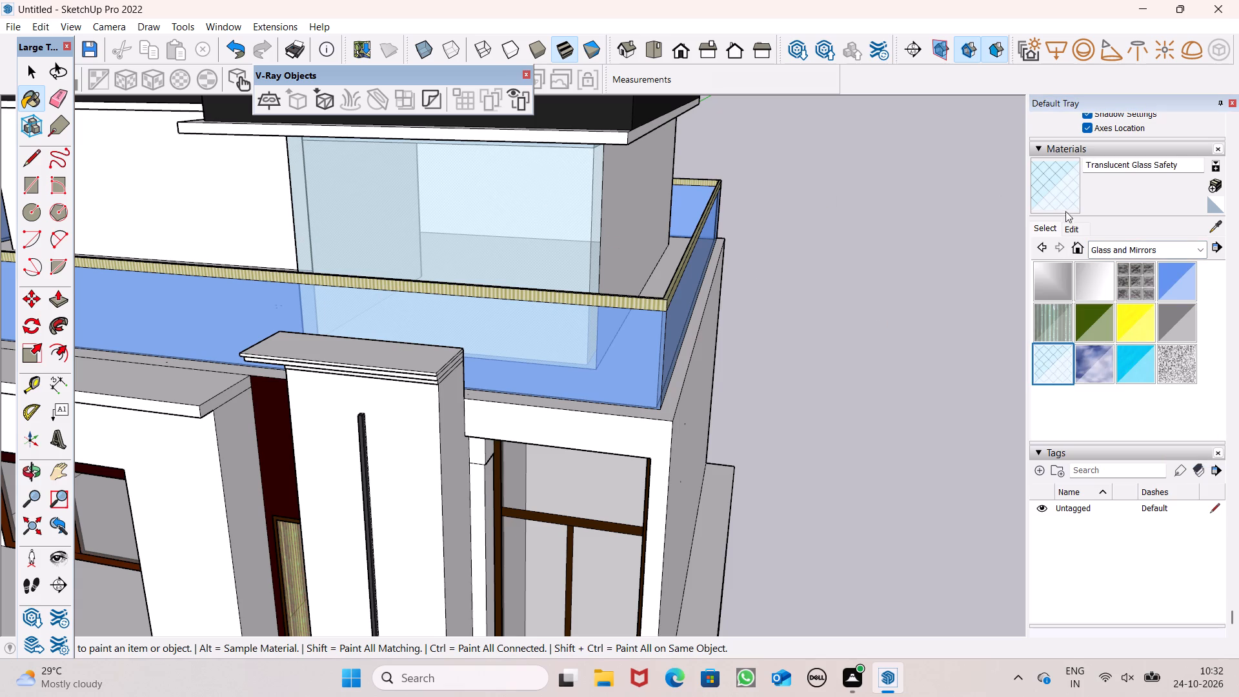
Edit the Translucent Glass Safety colour to red 100 and green 143 for a deeper blue glass.
click(1067, 226)
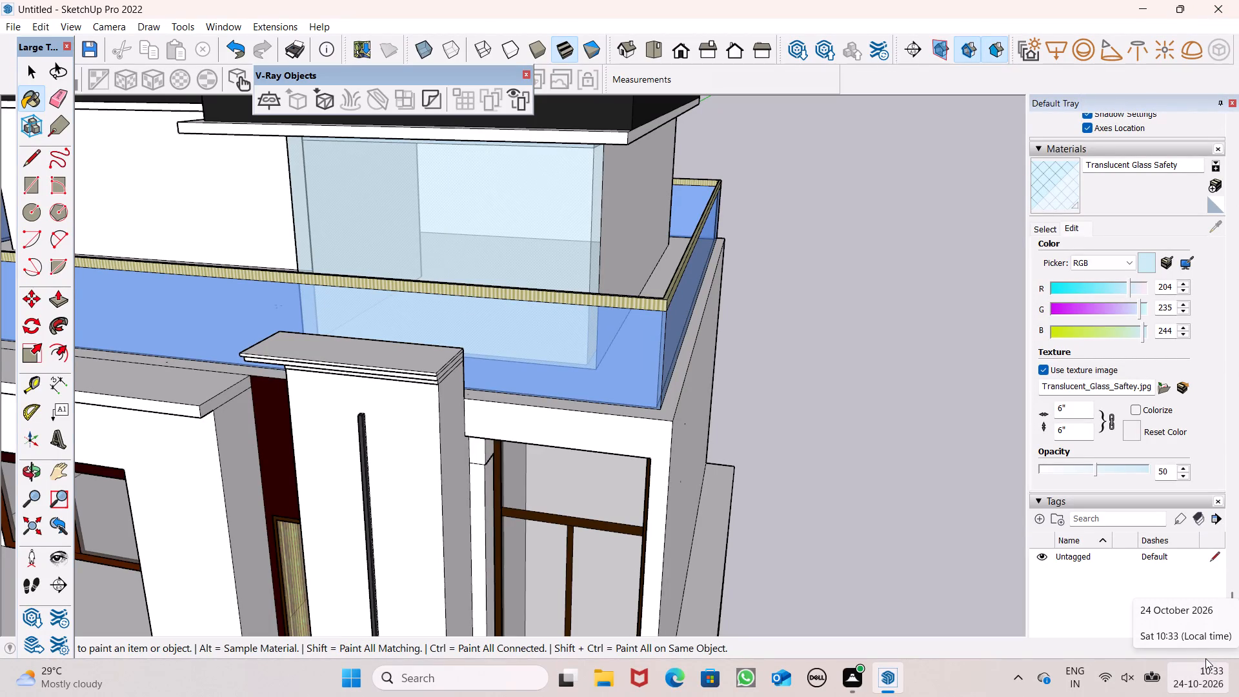
drag(1087, 287, 1087, 287)
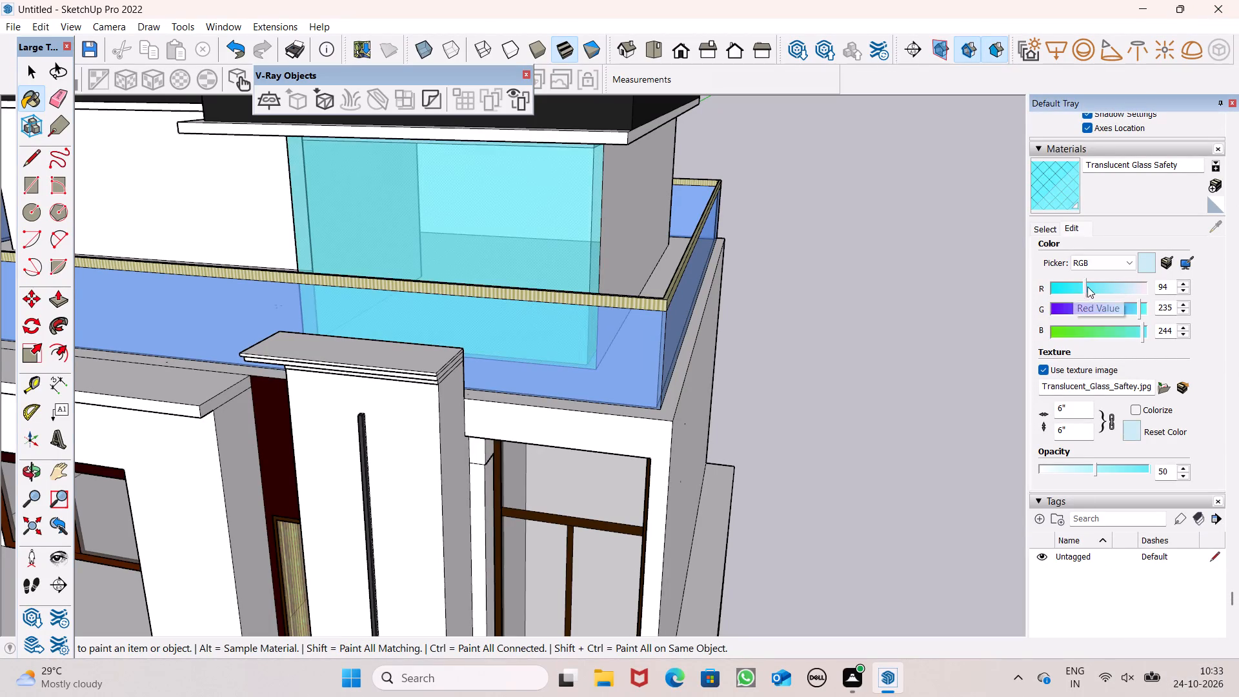
drag(1087, 287, 1070, 288)
click(1070, 288)
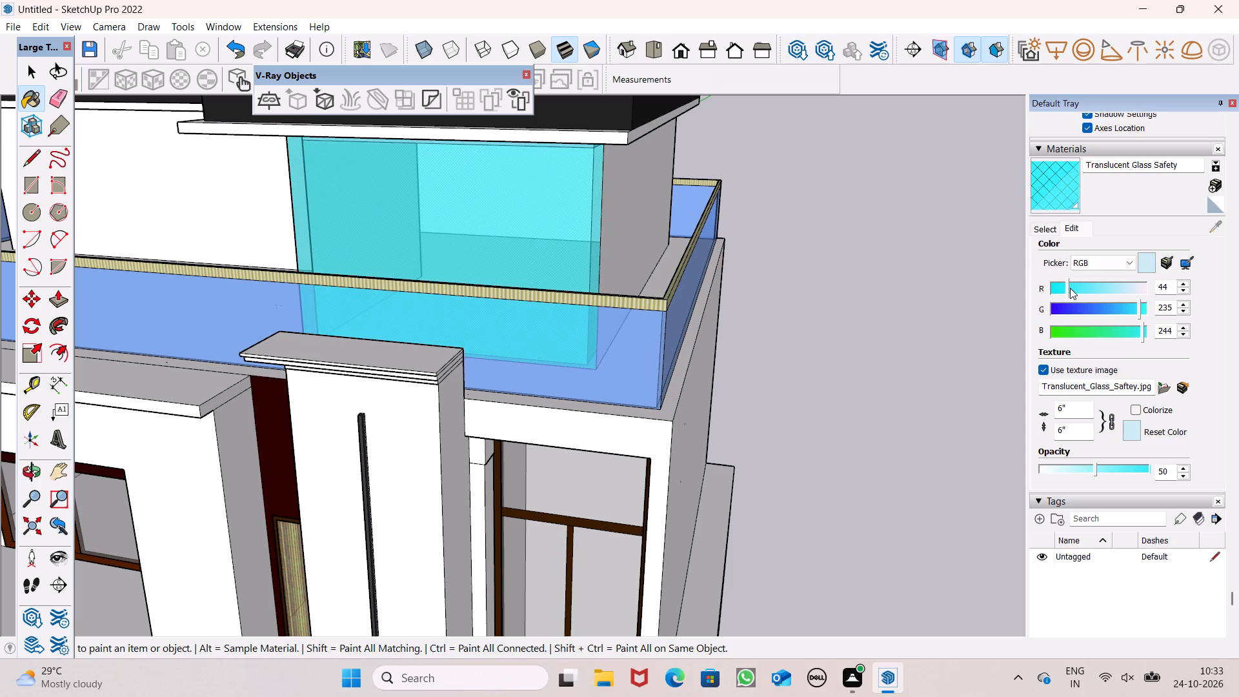
click(1070, 288)
drag(1070, 288, 1080, 288)
double_click(1089, 286)
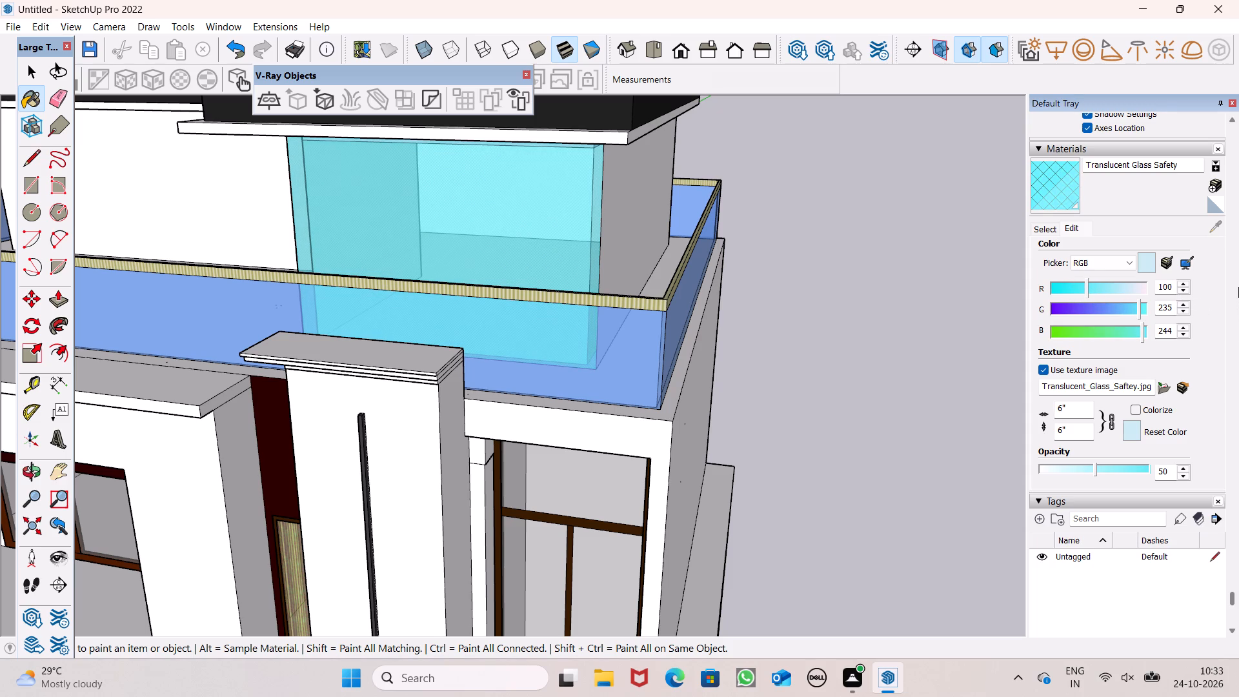
double_click(1131, 309)
drag(1131, 308, 1105, 308)
click(1105, 308)
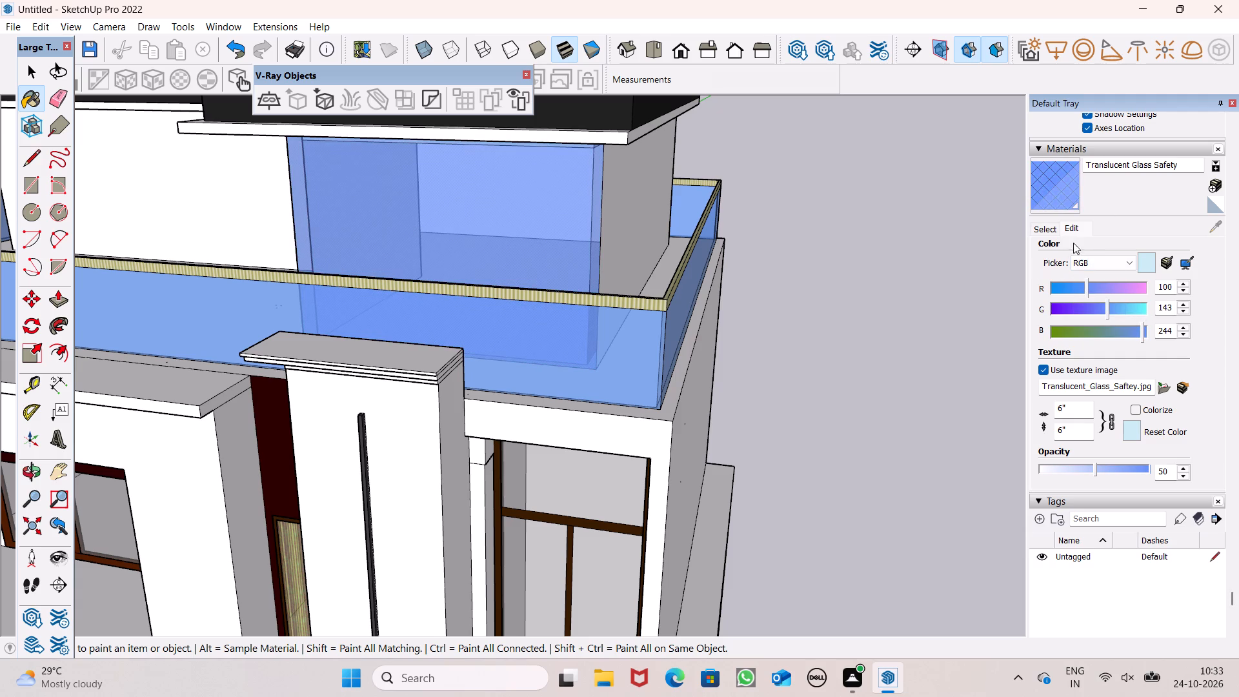
Set the texture size of Translucent Glass Safety to 4' and leave the Paint Bucket.
click(1080, 415)
key(BackSpace)
key(BackSpace)
key(4)
key(apostrophe)
key(space)
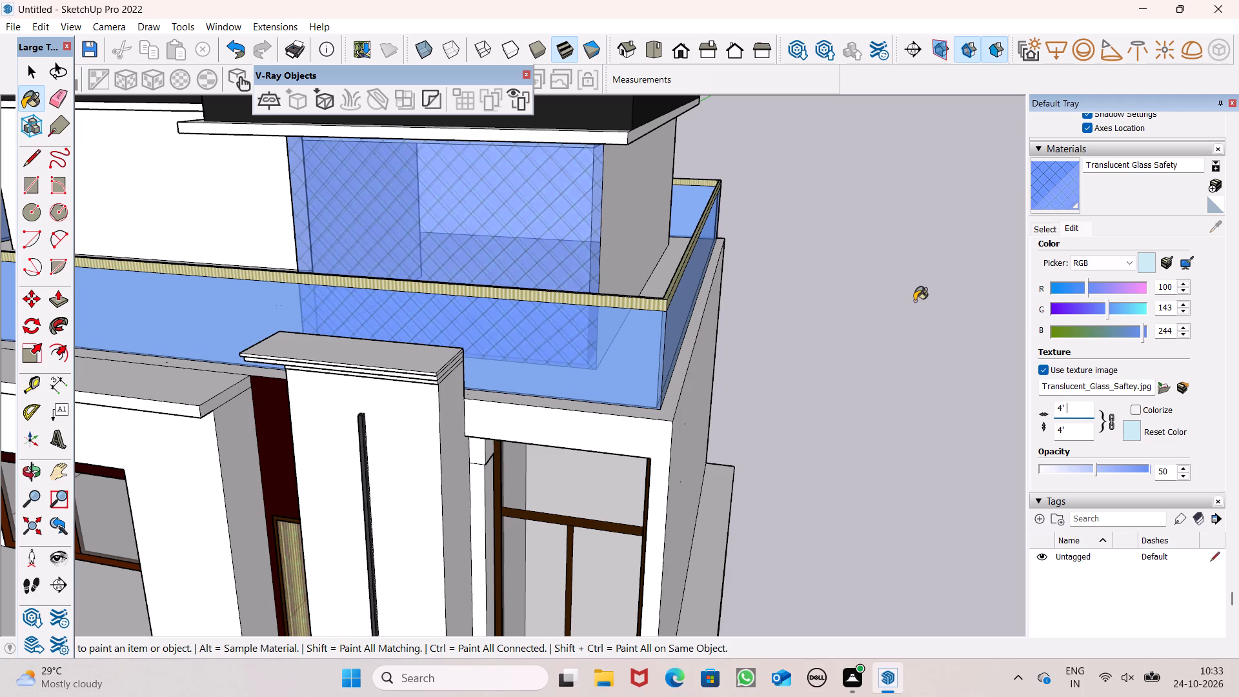
key(space)
key(space)
key(space)
click(909, 265)
key(space)
right_click(909, 265)
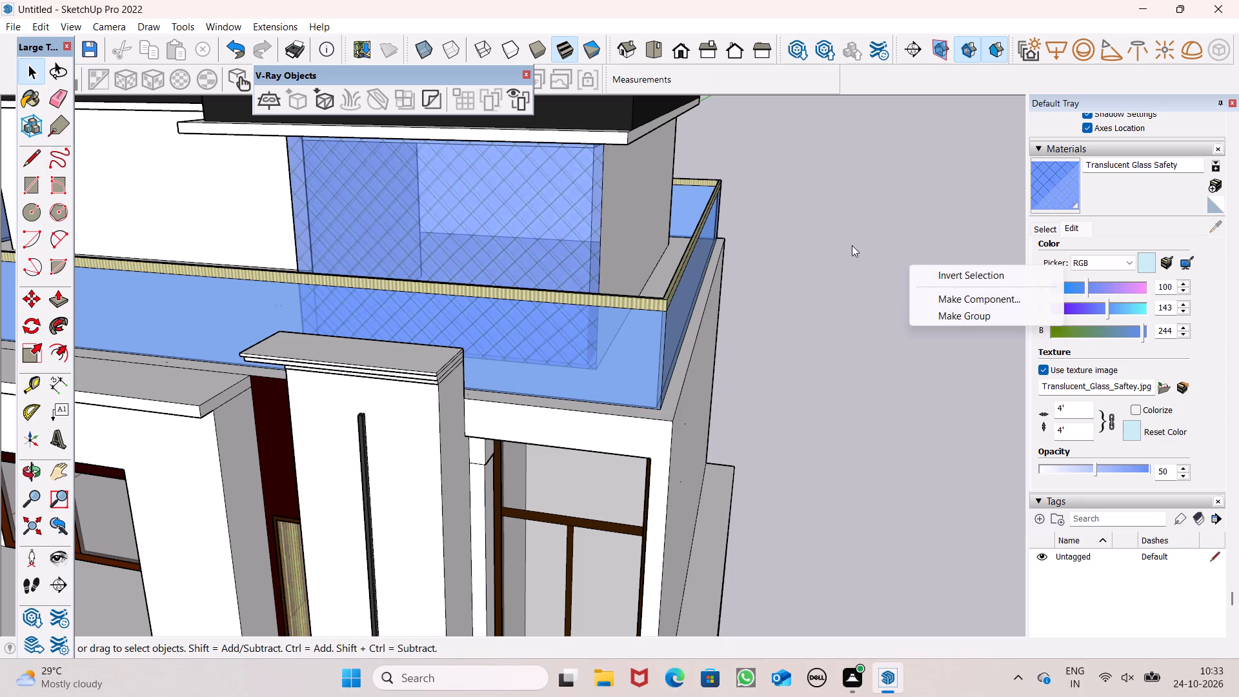
scroll(852, 244, down, 3)
click(851, 230)
Inspect the rooftop room's recoloured patterned glass together with the whole house from the front.
scroll(851, 230, down, 7)
middle_drag(785, 236, 821, 131)
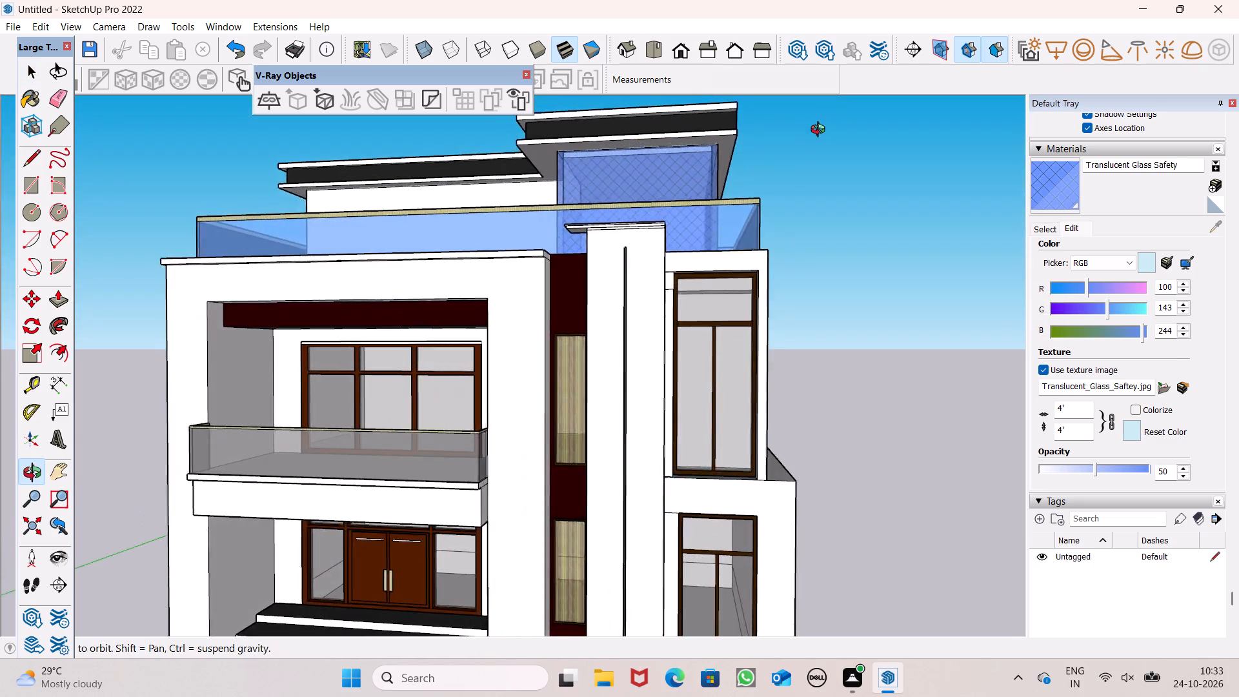
middle_drag(821, 131, 872, 181)
scroll(751, 189, down, 2)
middle_drag(742, 210, 739, 250)
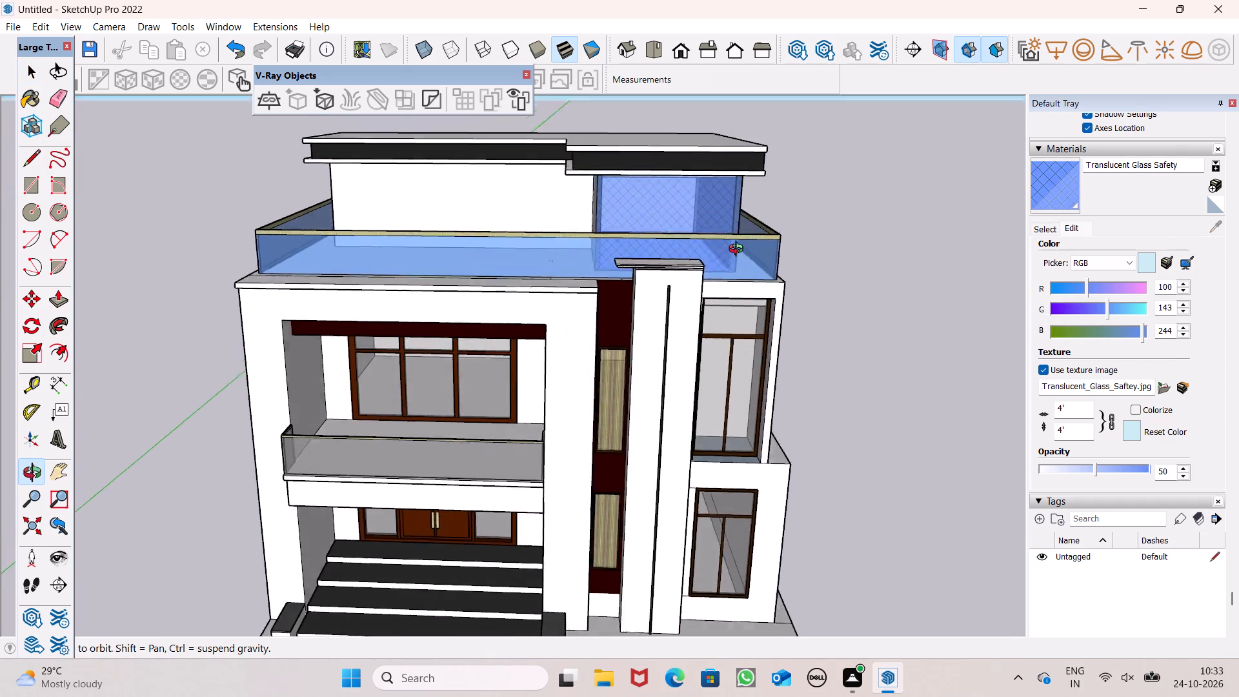
middle_drag(739, 250, 785, 232)
scroll(742, 198, down, 2)
middle_drag(743, 199, 771, 138)
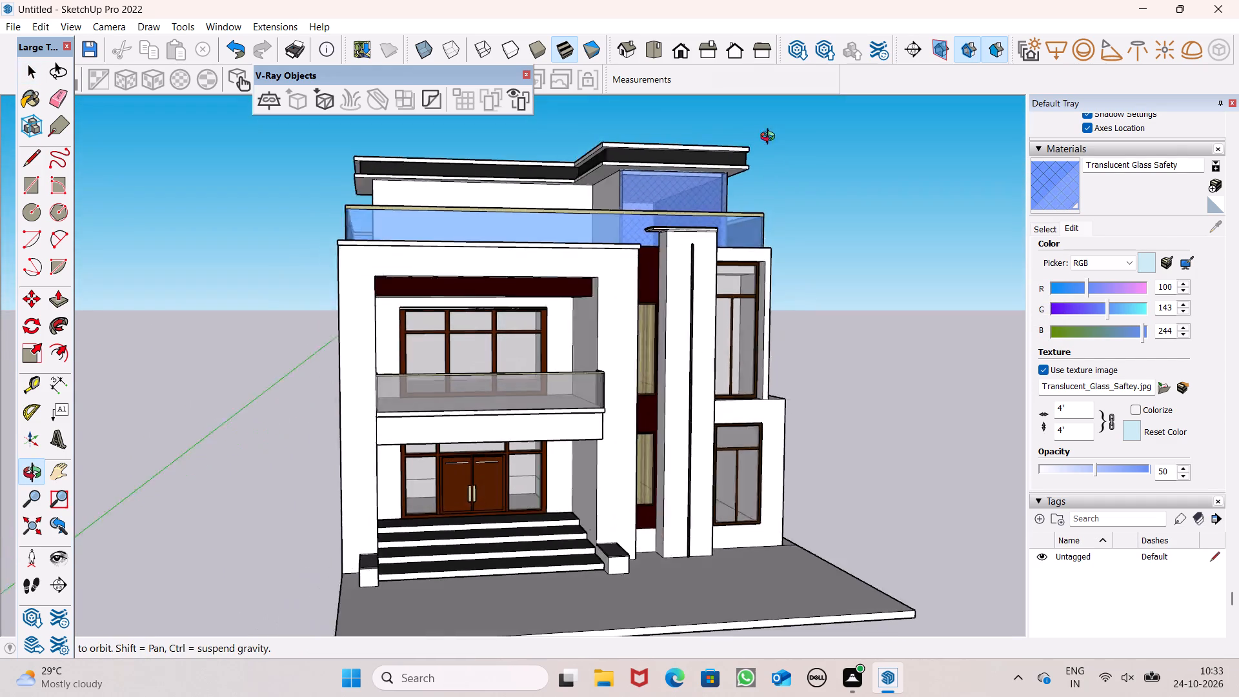
middle_drag(771, 138, 747, 209)
scroll(737, 199, down, 1)
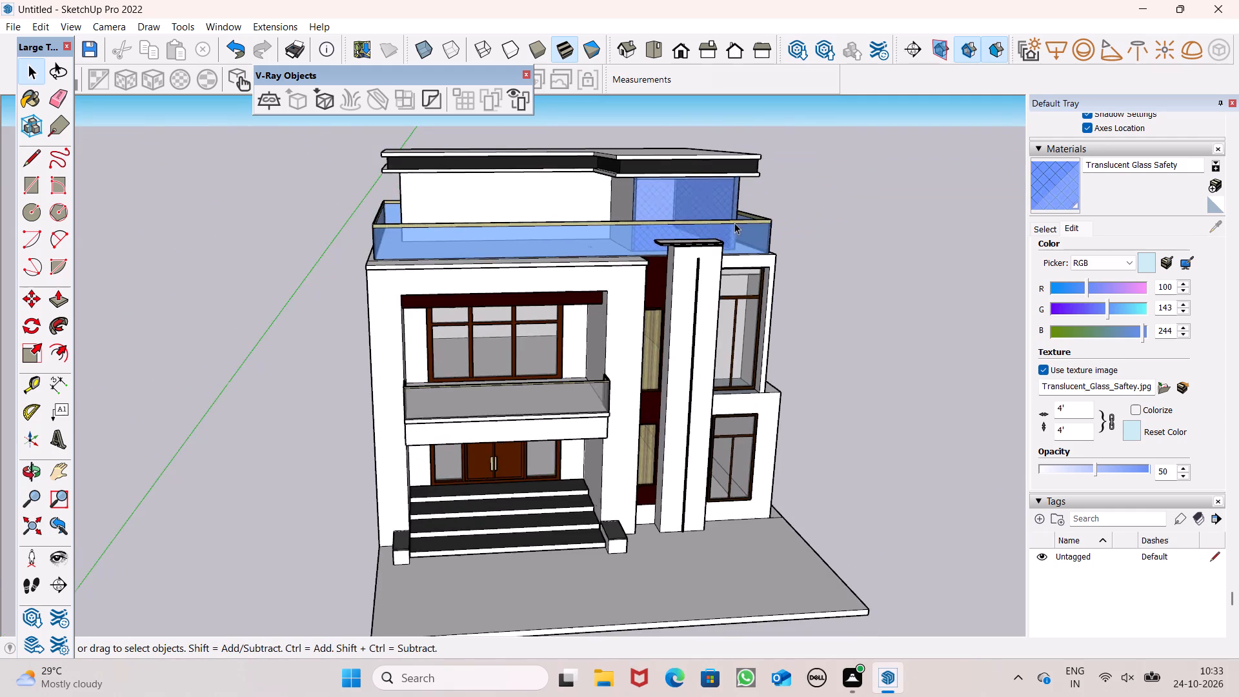
scroll(733, 223, up, 9)
scroll(691, 190, up, 2)
scroll(668, 222, down, 6)
middle_drag(658, 221, 563, 202)
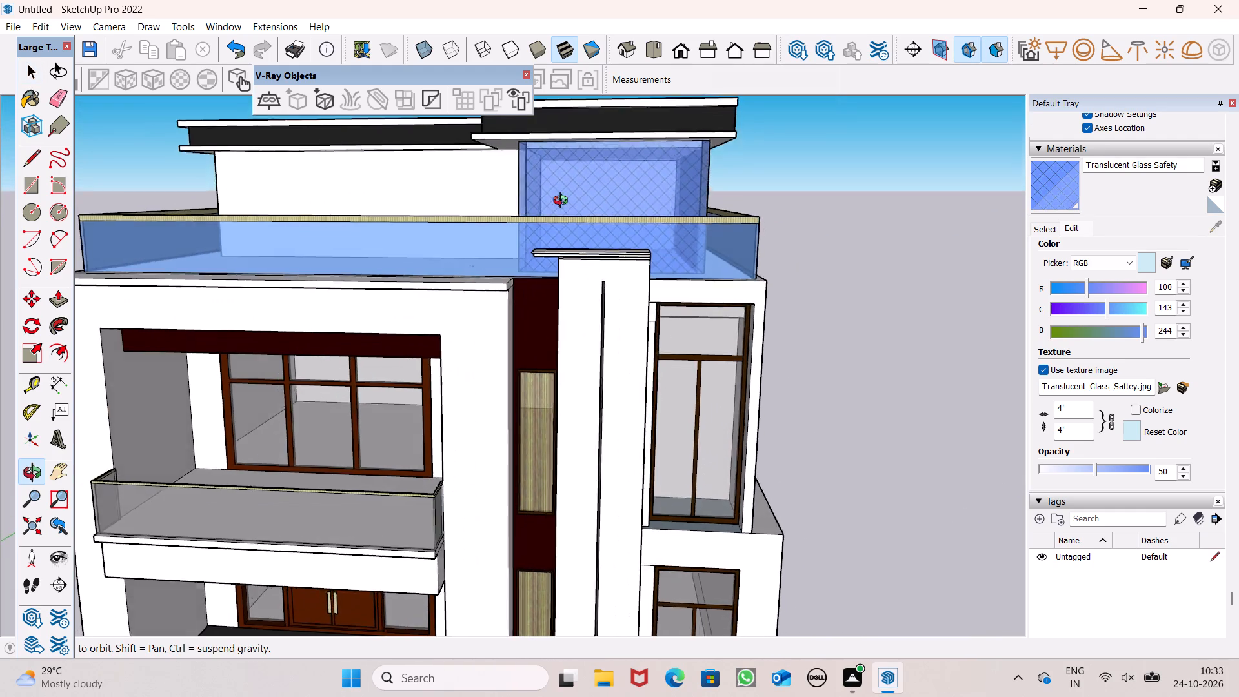
Offset the outline of the rooftop room's front glass face slightly inward to form a narrow border strip.
middle_drag(563, 202, 523, 205)
click(67, 358)
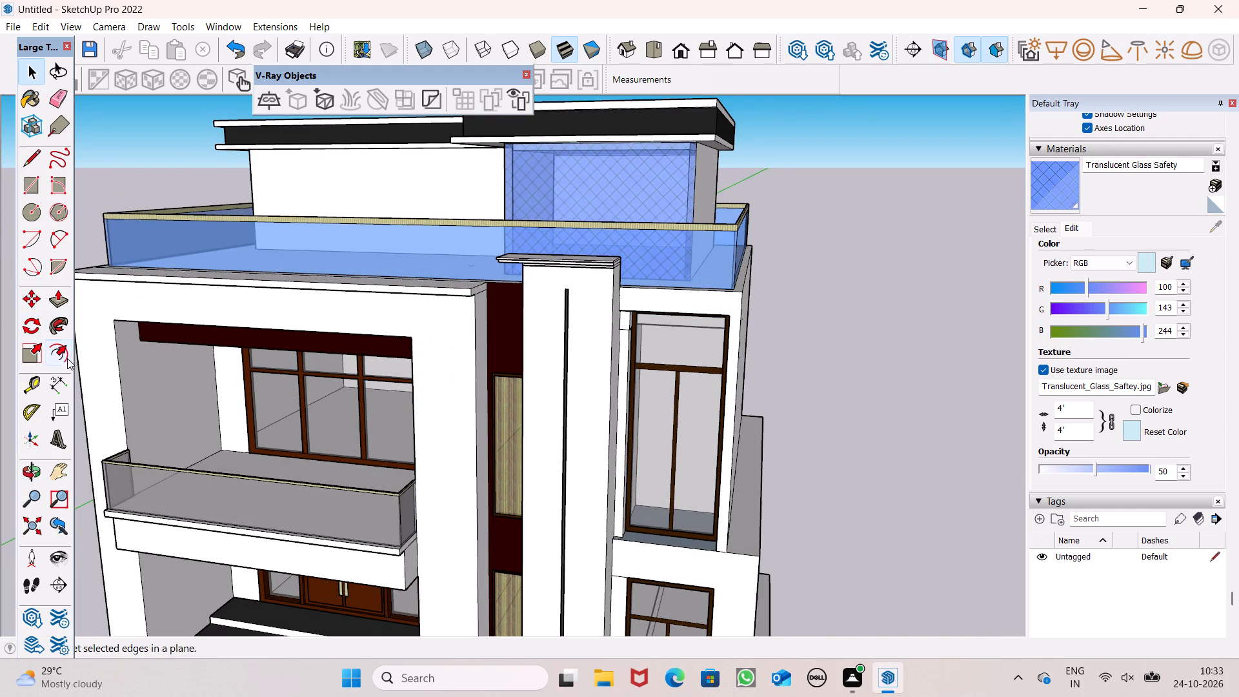
scroll(536, 187, up, 7)
drag(502, 176, 509, 177)
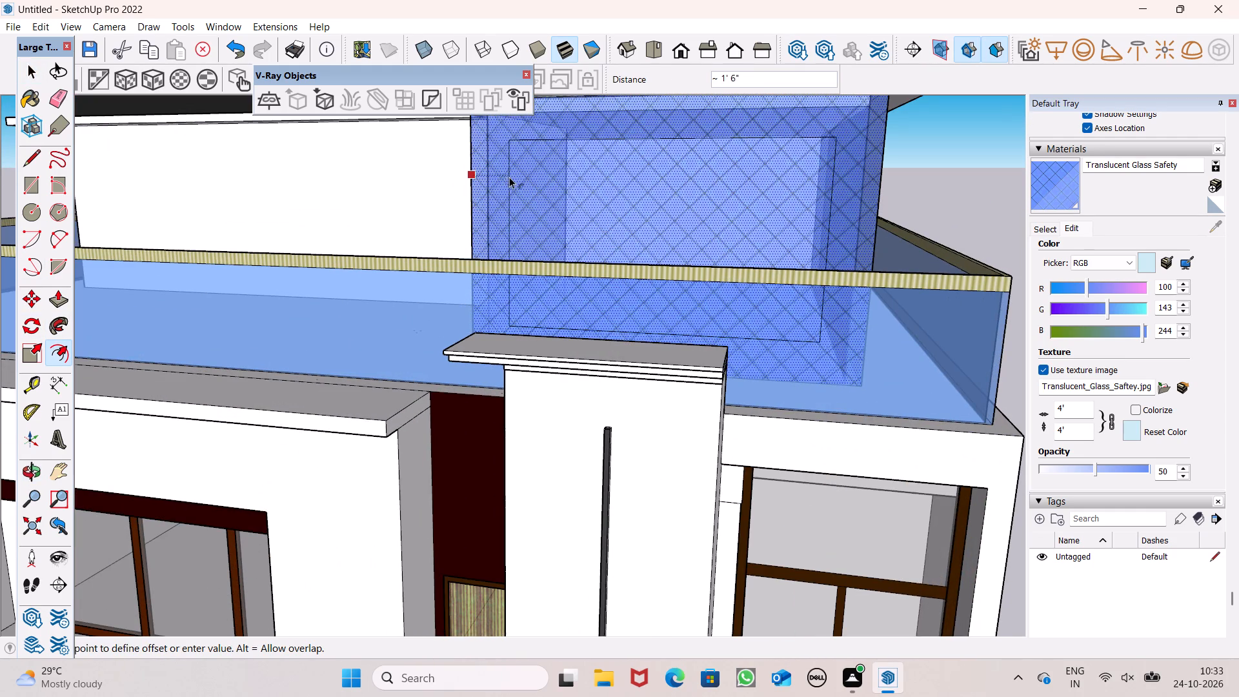
drag(509, 177, 476, 181)
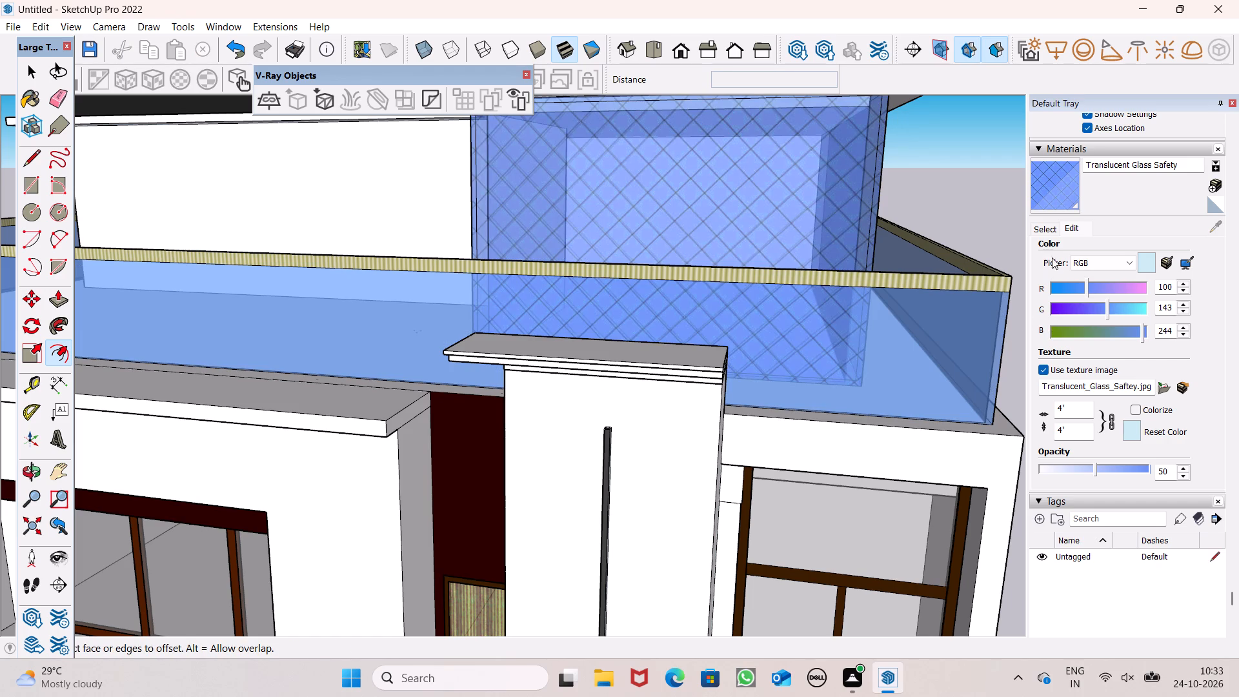
Paint the narrow border around the rooftop room's glass with white Color M00 from the Colors collection.
click(1044, 228)
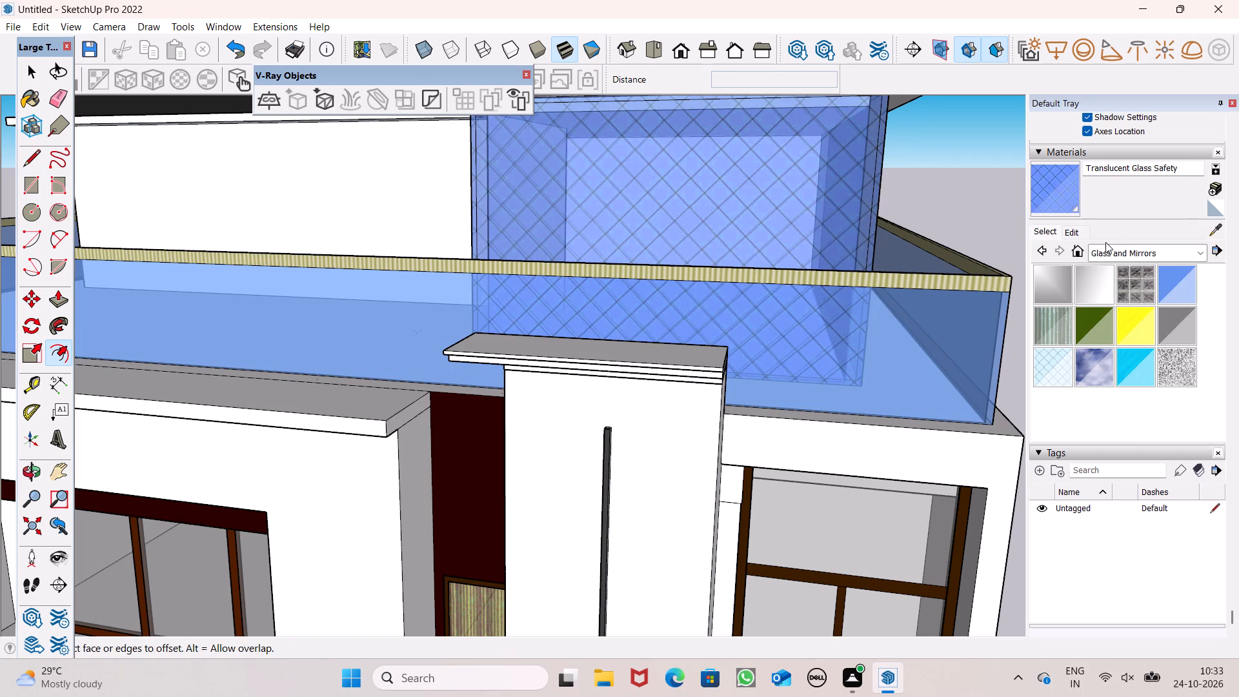
click(1107, 246)
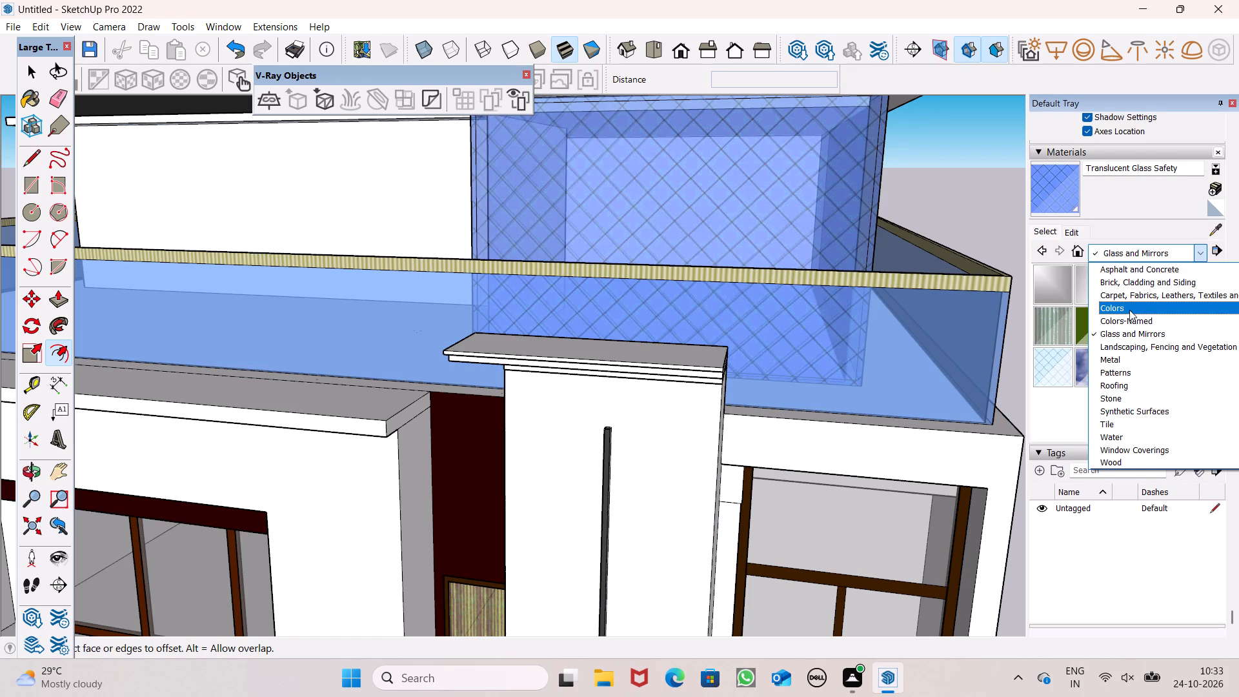
click(1129, 310)
scroll(1128, 321, down, 12)
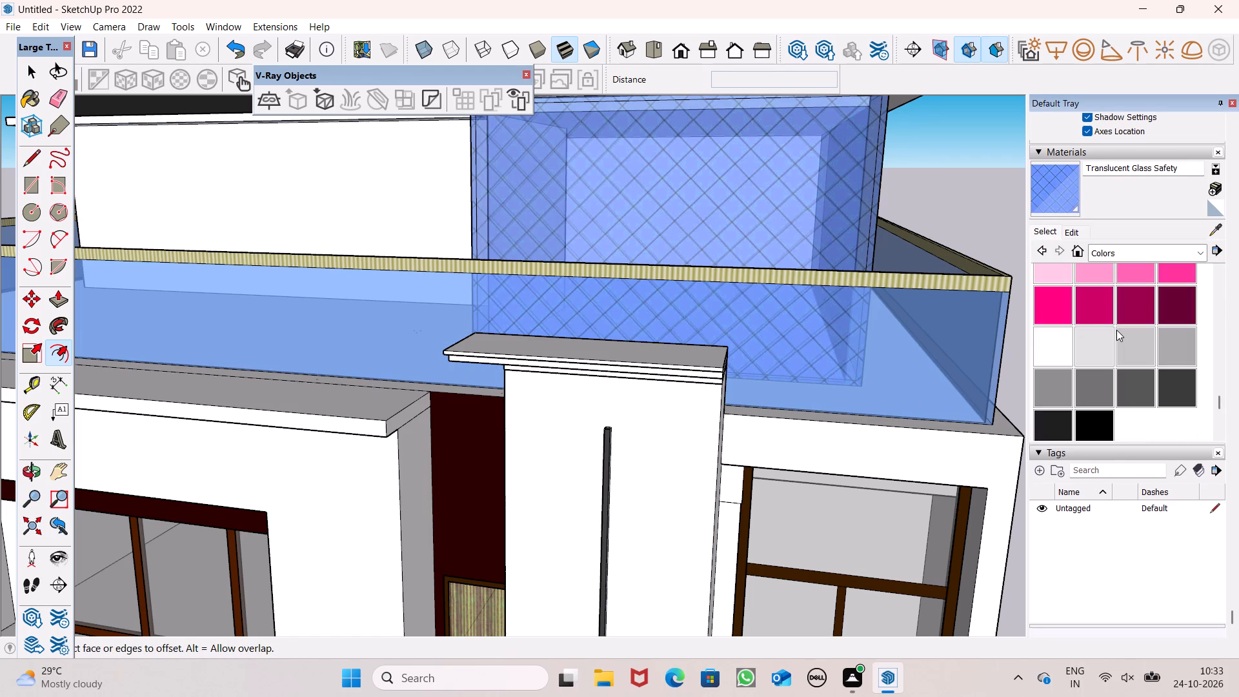
click(1058, 348)
scroll(854, 245, up, 7)
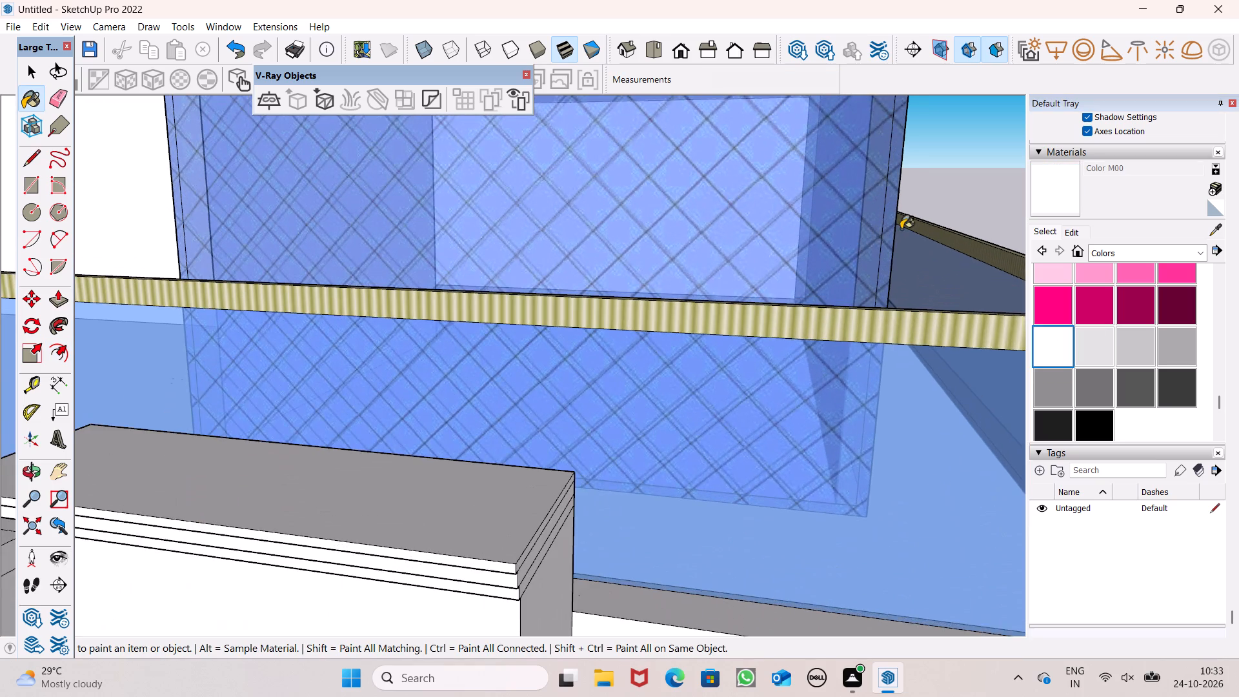
scroll(900, 234, up, 5)
click(817, 265)
Leave the Paint Bucket and inspect the rooftop room's bordered glass together with the house's front facade.
scroll(840, 252, down, 15)
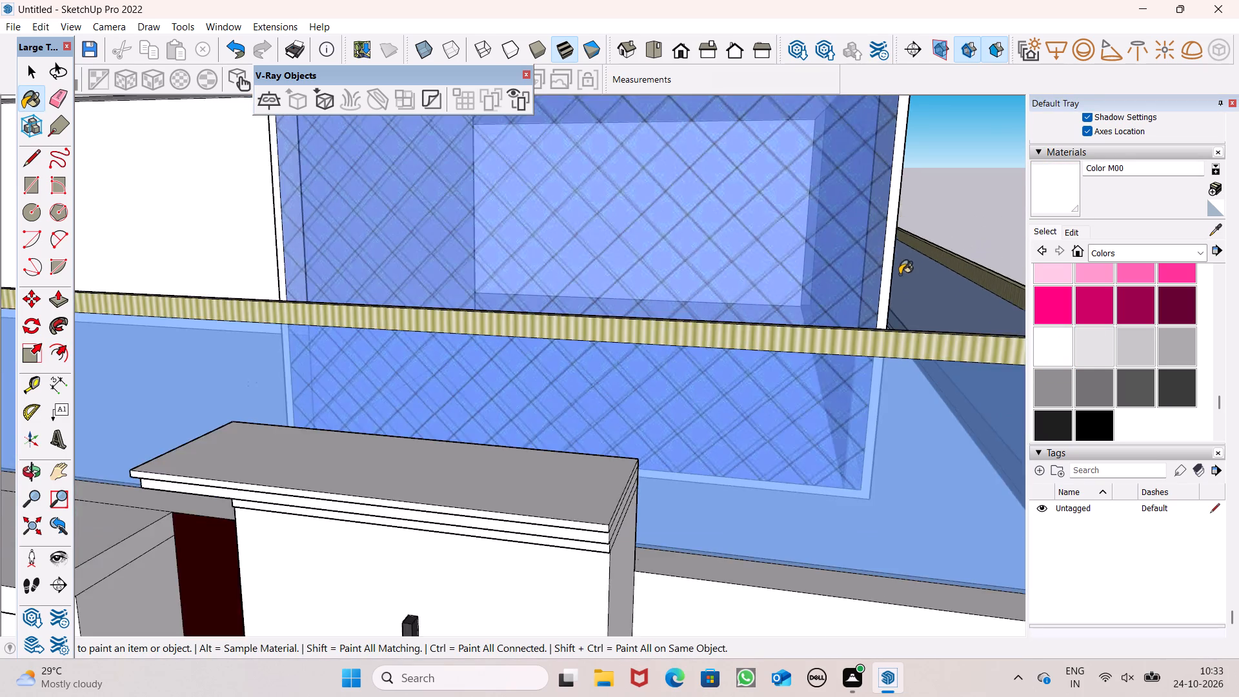
scroll(863, 268, down, 11)
middle_drag(807, 258, 808, 260)
scroll(854, 252, up, 1)
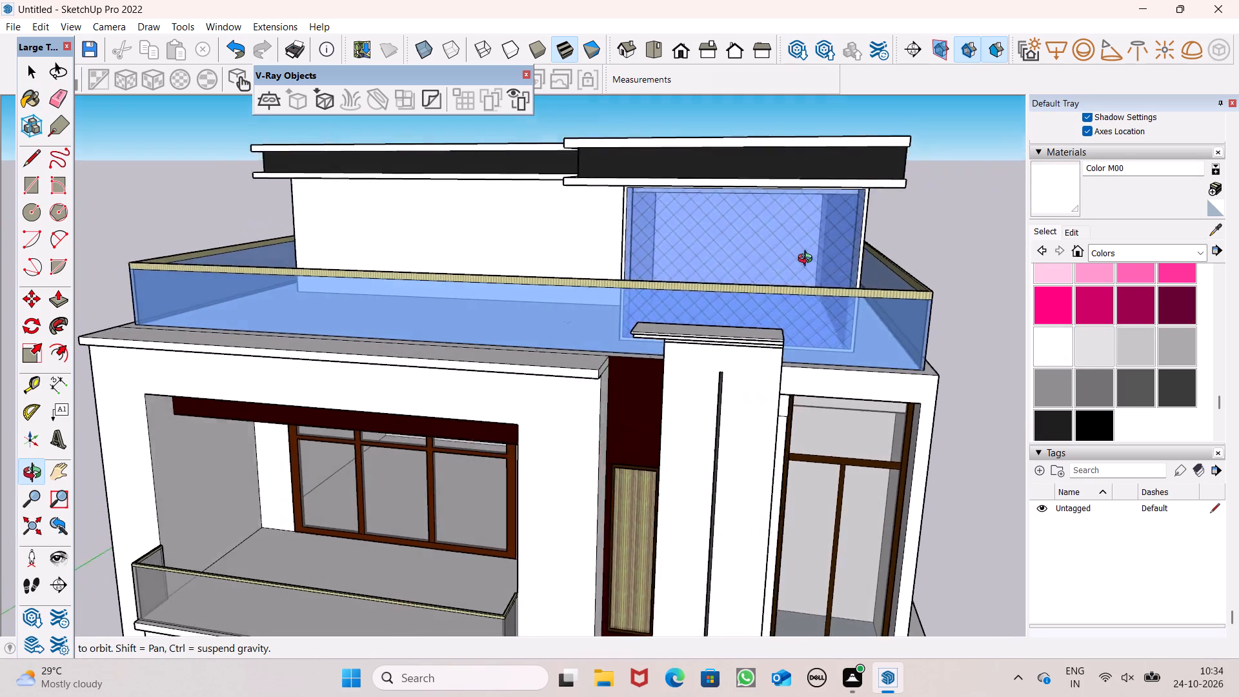
middle_drag(808, 260, 871, 262)
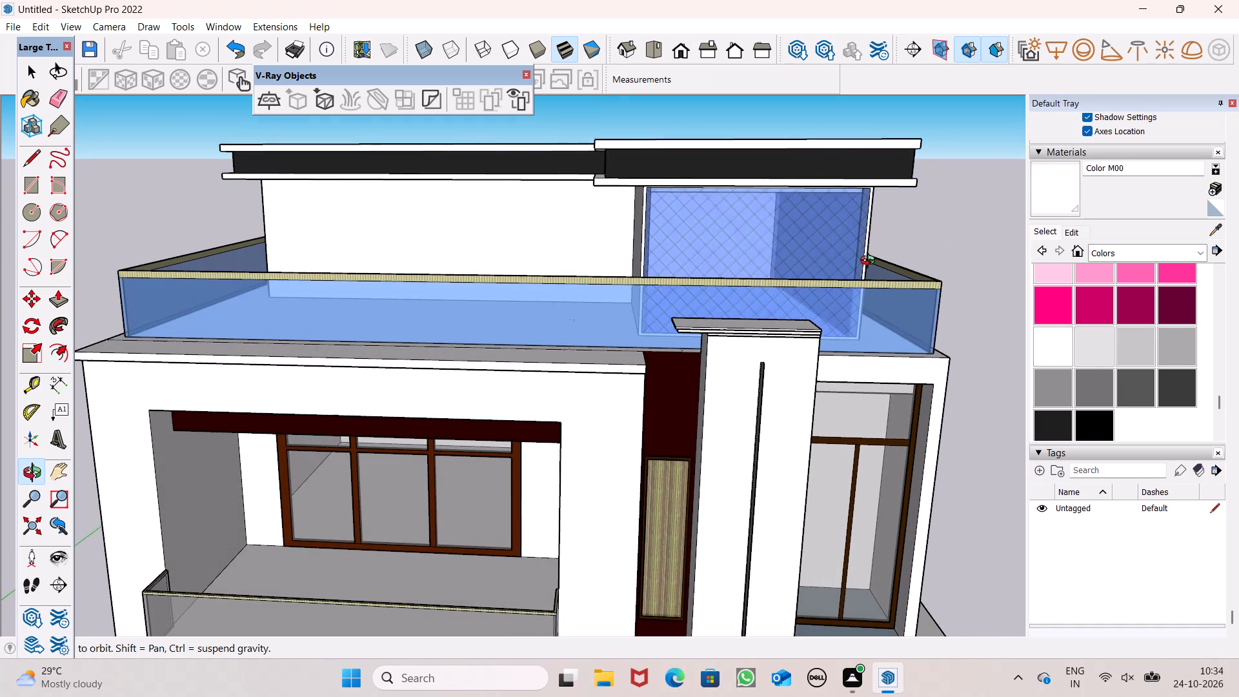
middle_drag(871, 262, 864, 273)
key(space)
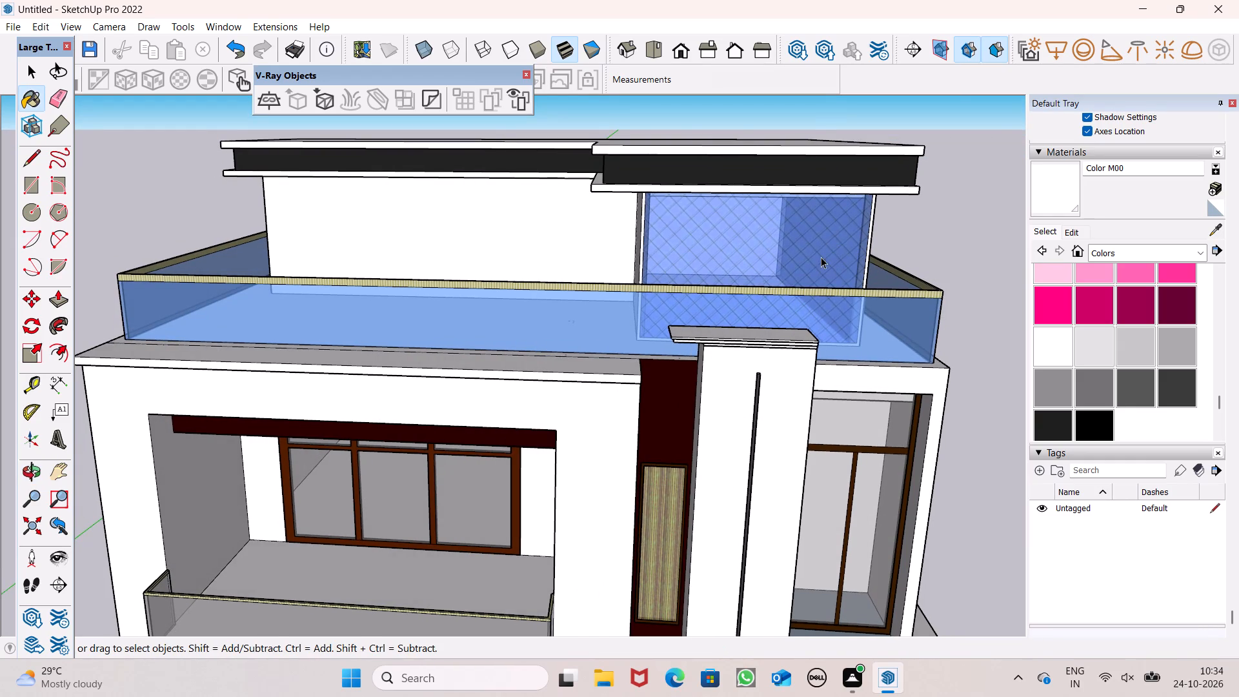
scroll(814, 257, down, 2)
middle_drag(922, 287, 938, 269)
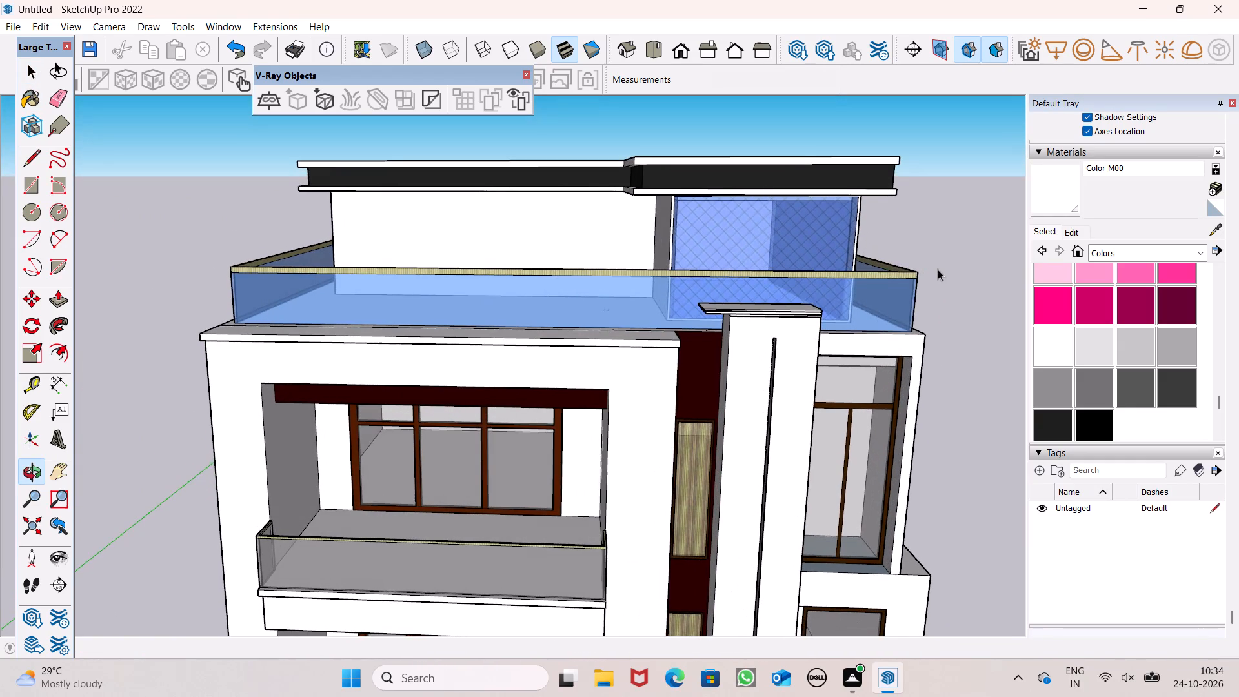
scroll(851, 305, down, 4)
middle_drag(788, 318, 679, 319)
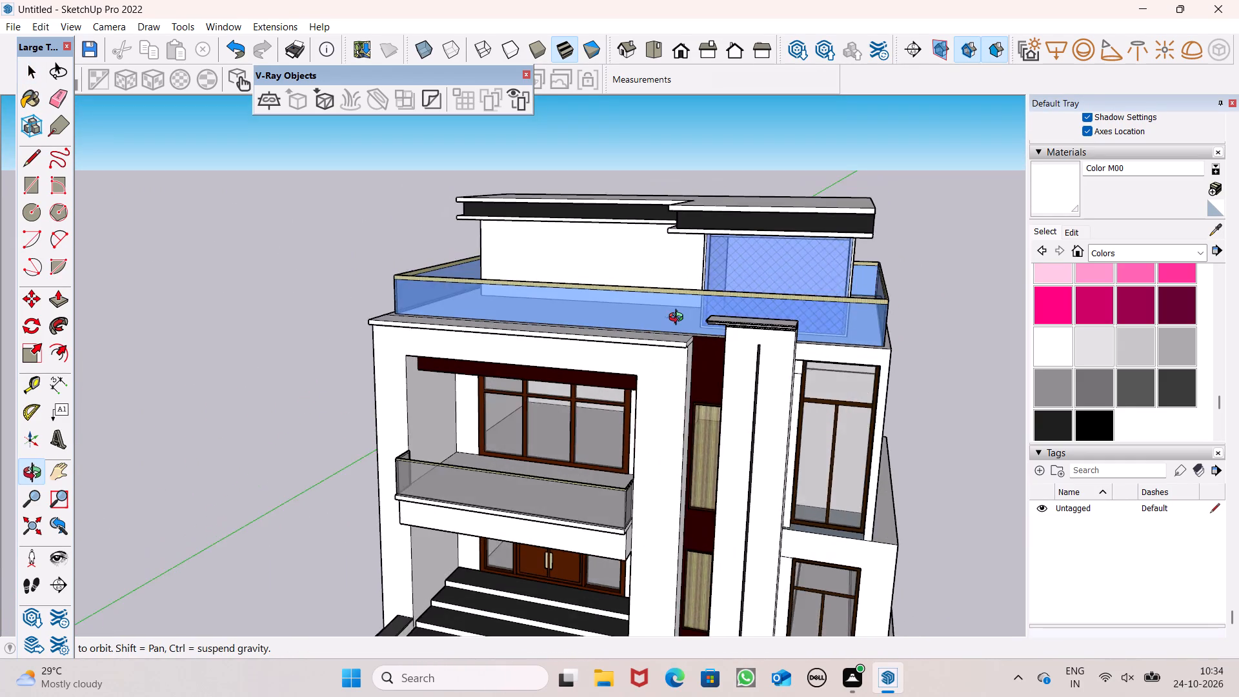
middle_drag(679, 319, 726, 274)
scroll(694, 232, down, 5)
scroll(757, 294, up, 7)
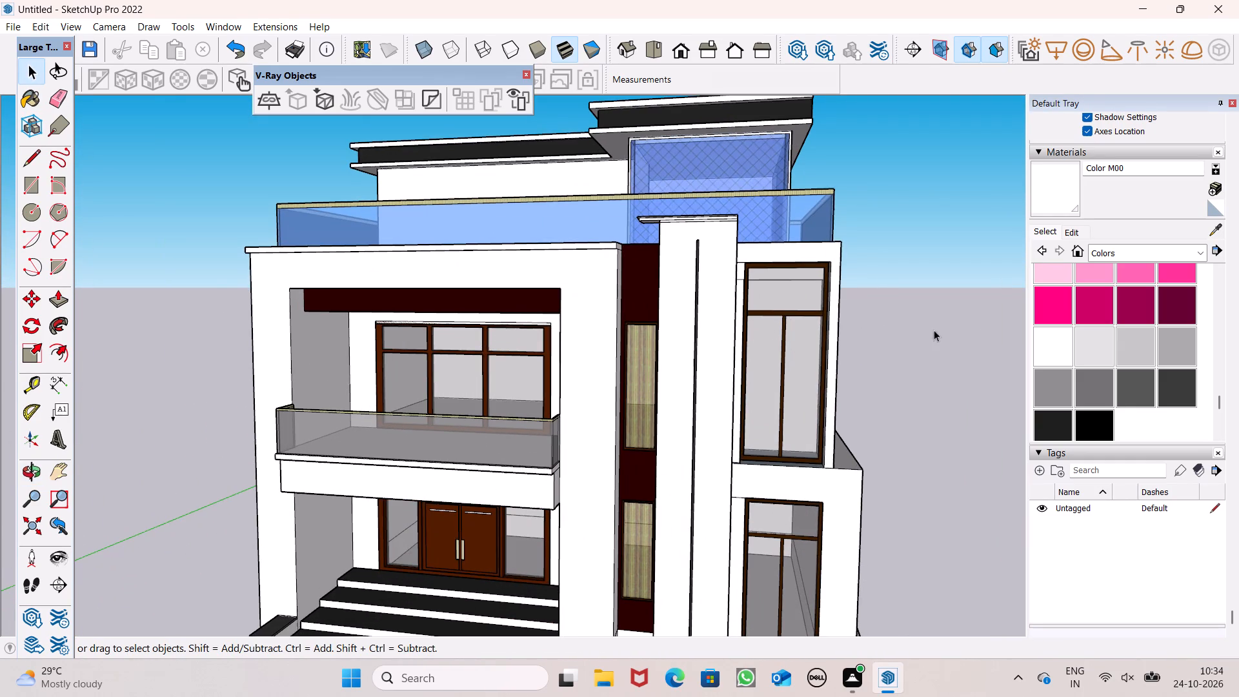
Explode the tall upper-floor window group beside the slotted white column and clear the selection.
click(779, 390)
right_click(778, 383)
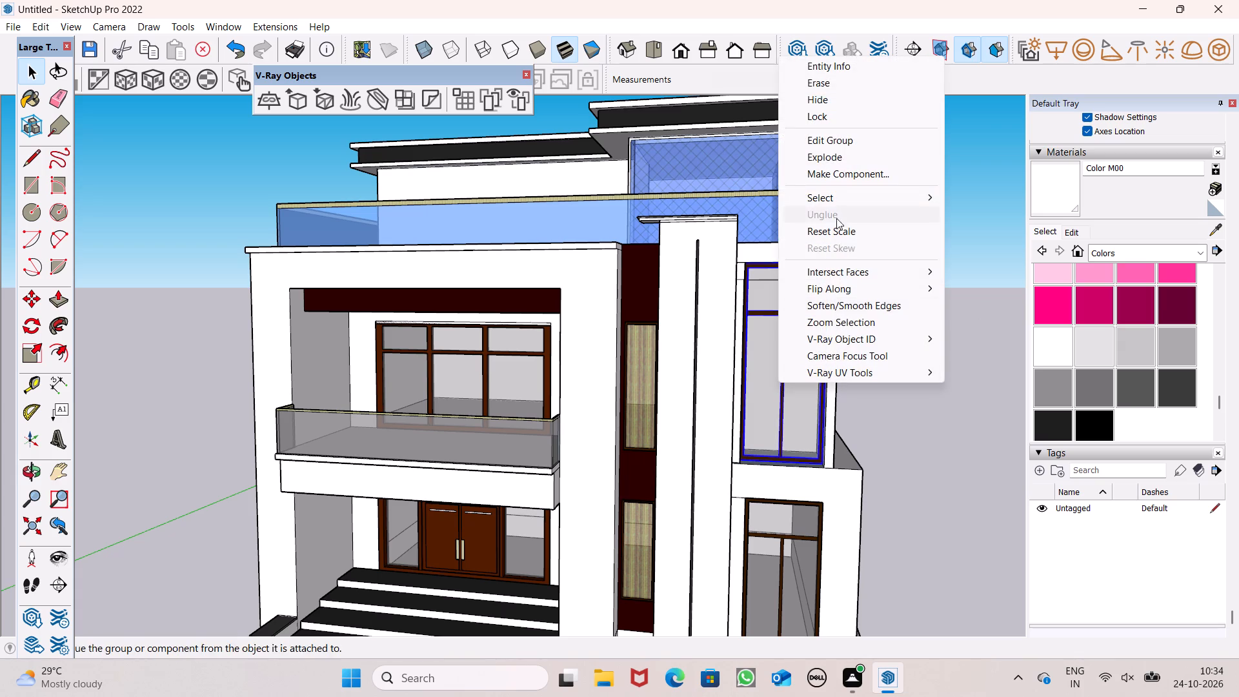
click(829, 154)
click(912, 352)
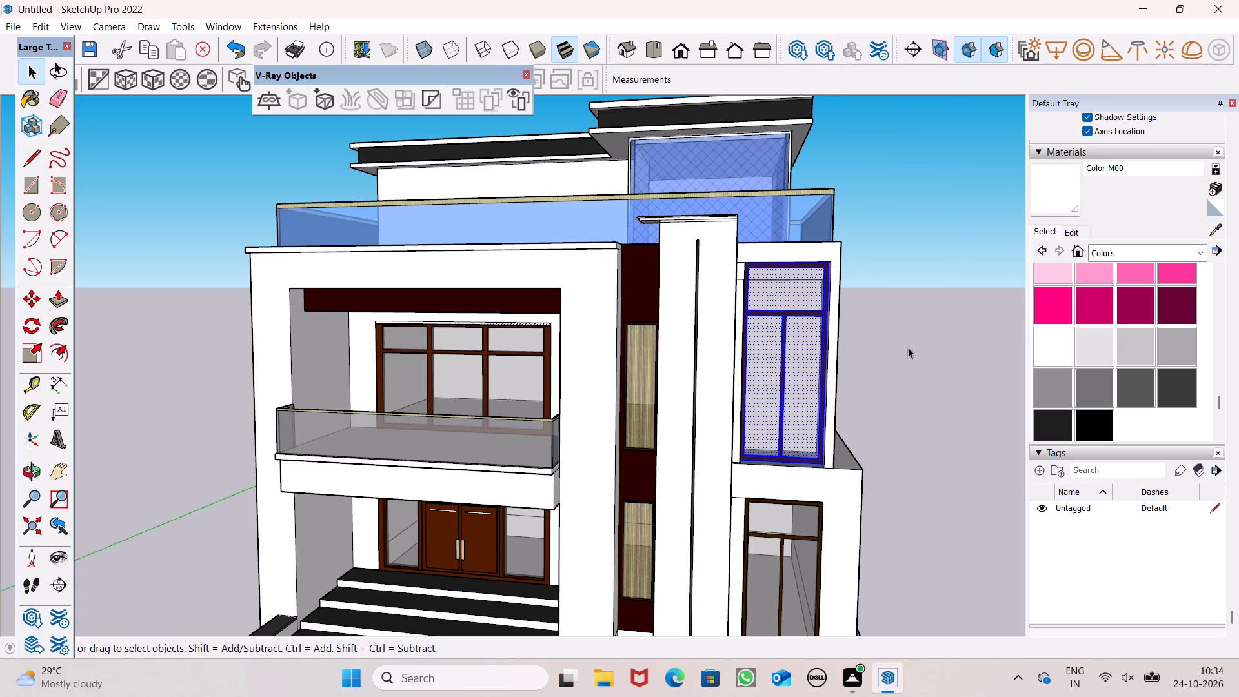
Apply Translucent Glass Corrugated from the Glass and Mirrors collection to all three panes of the tall upper-floor window.
click(1111, 248)
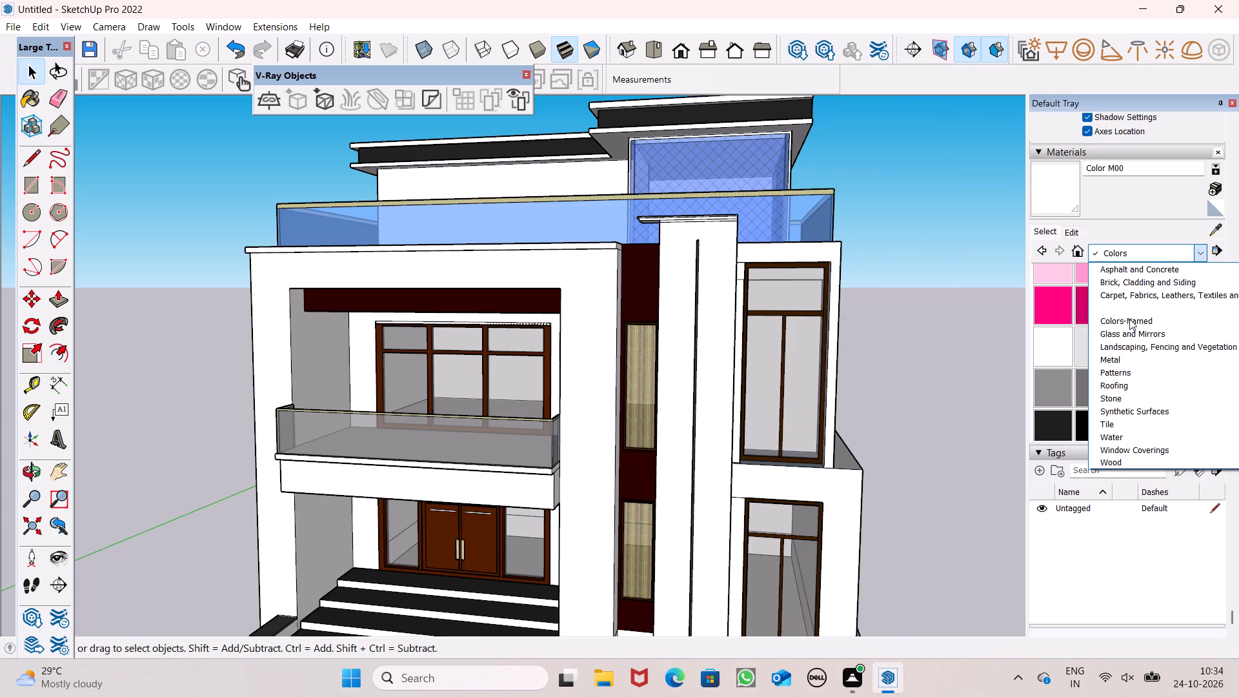
click(1121, 336)
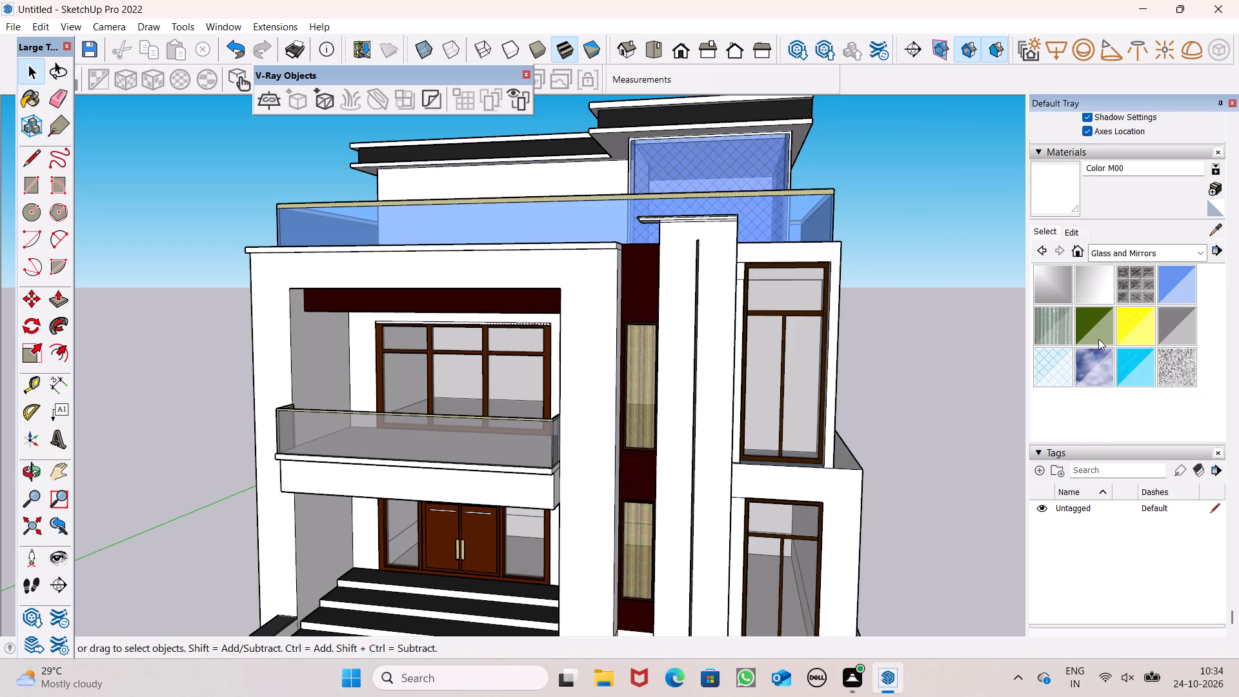
click(1056, 333)
scroll(796, 375, up, 5)
click(809, 342)
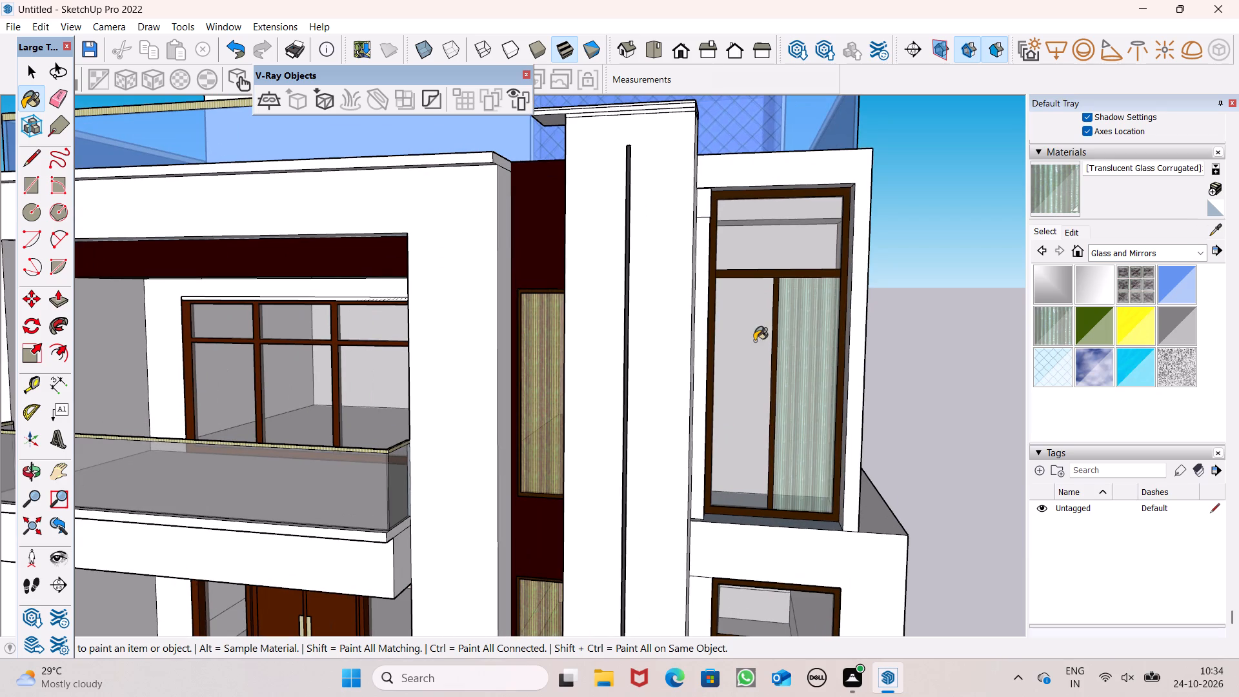
drag(754, 341, 754, 333)
click(759, 243)
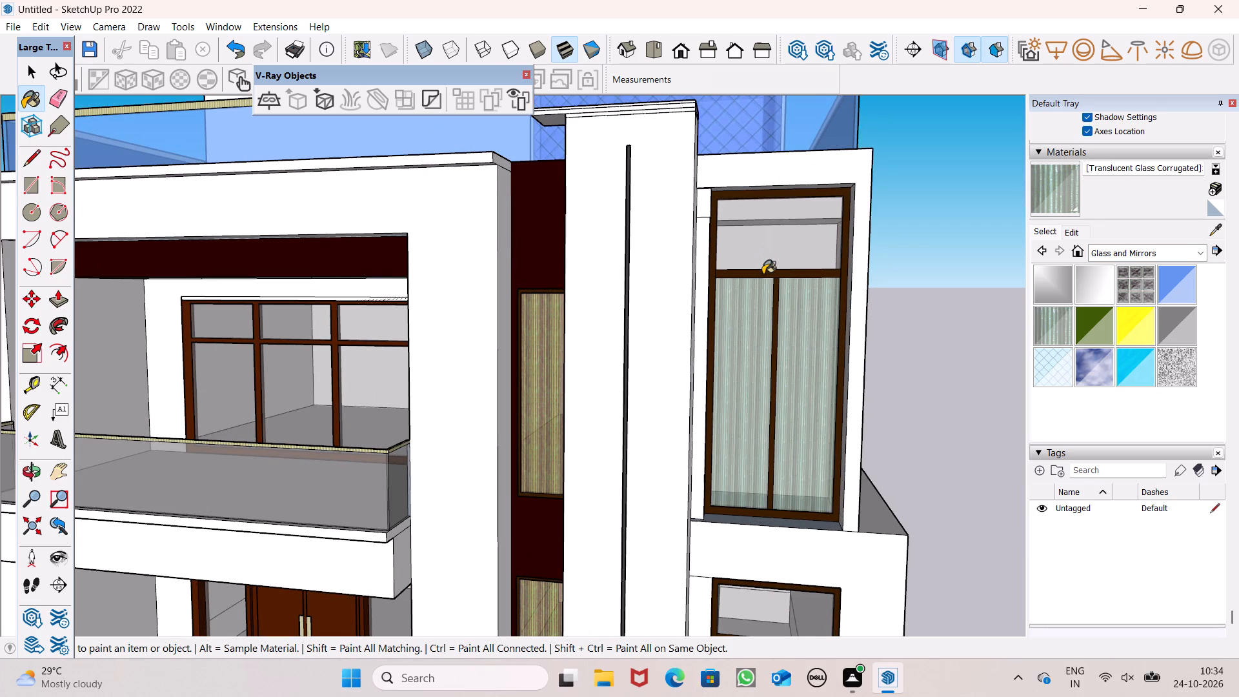
Set the texture size of Translucent Glass Corrugated to 1' 8".
scroll(763, 276, down, 4)
scroll(769, 301, up, 1)
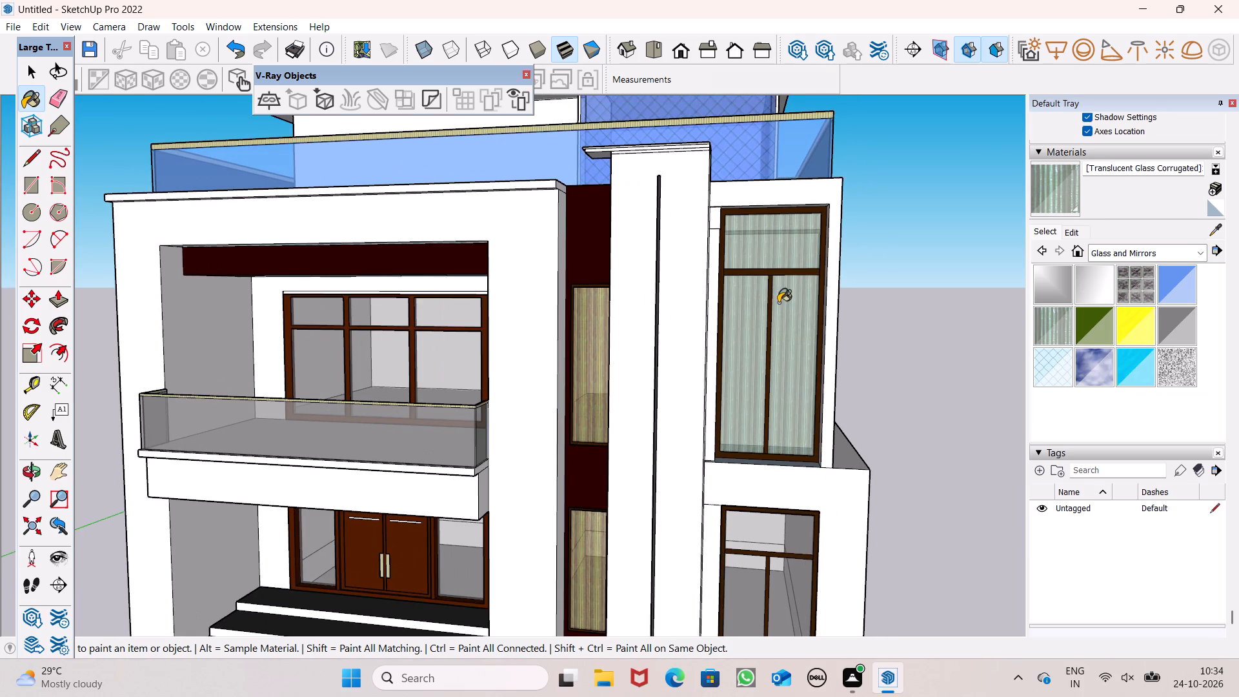
scroll(780, 307, down, 4)
scroll(804, 368, up, 5)
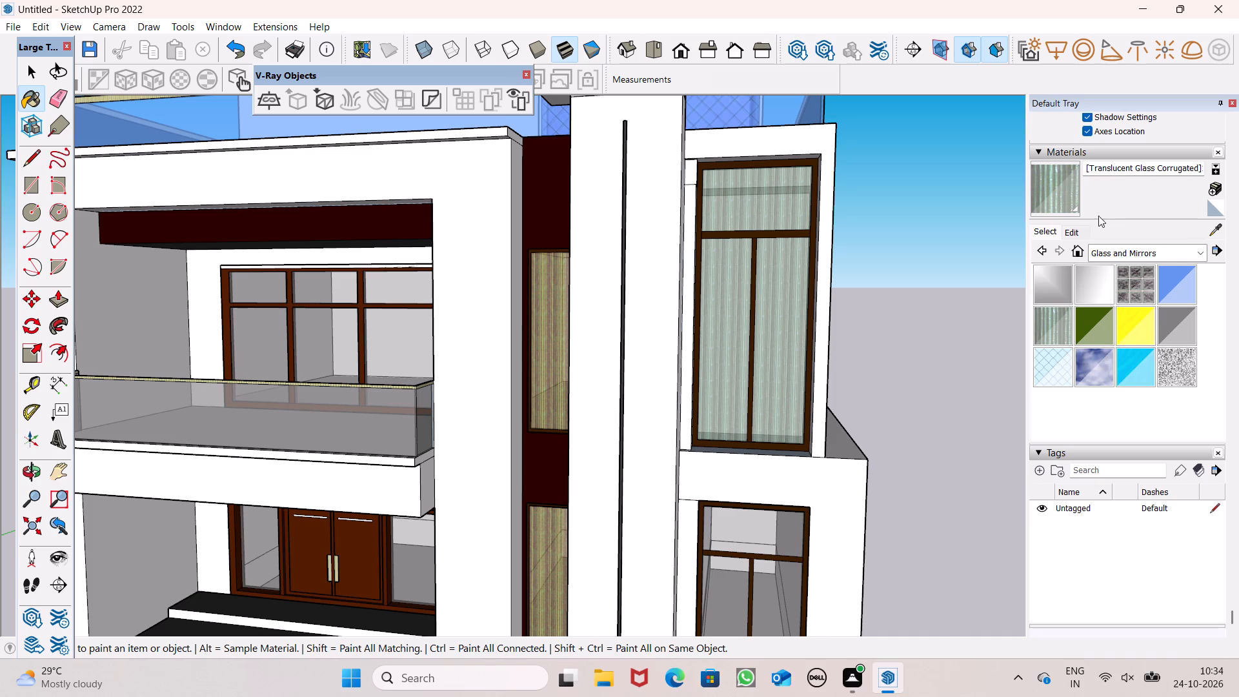
click(1062, 232)
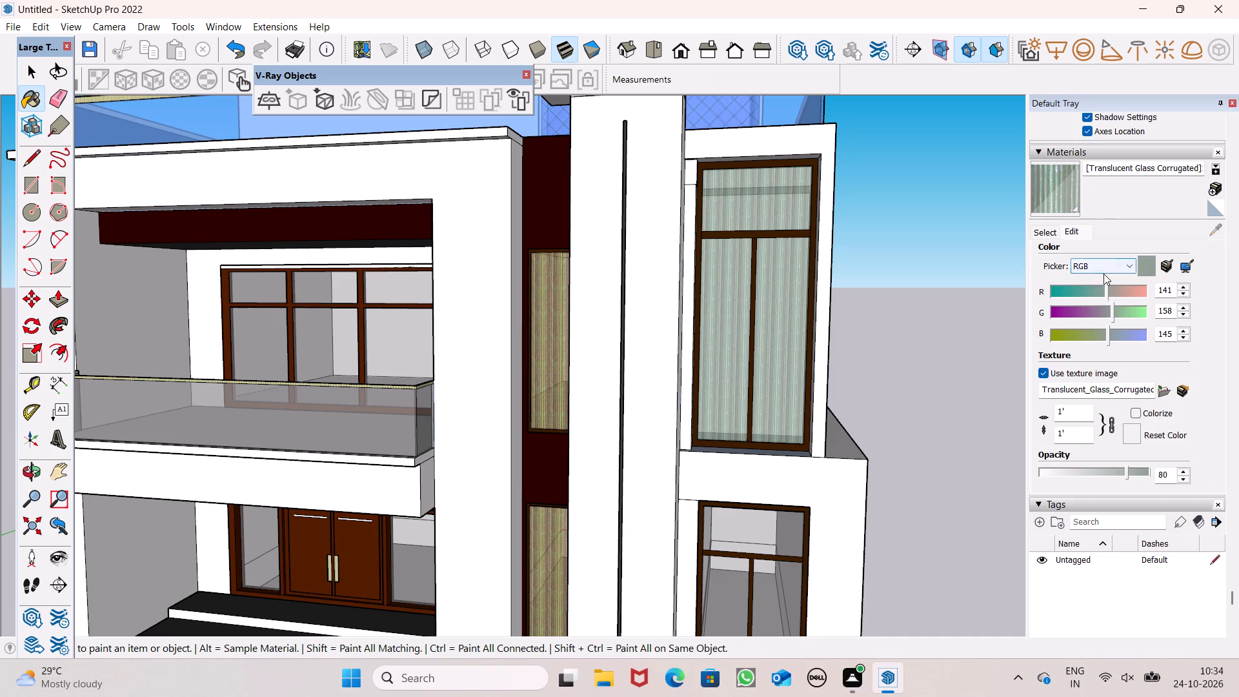
click(1071, 412)
key(8)
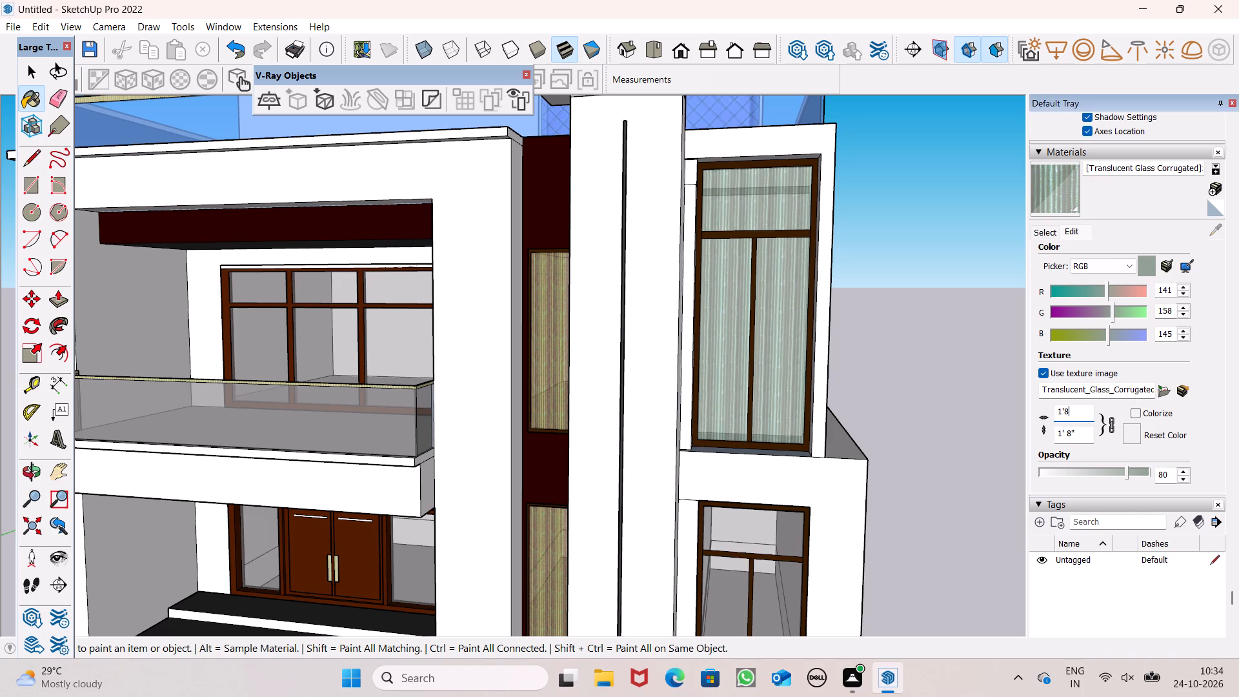
key(shift+quotedbl)
key(Return)
key(space)
key(space)
click(973, 370)
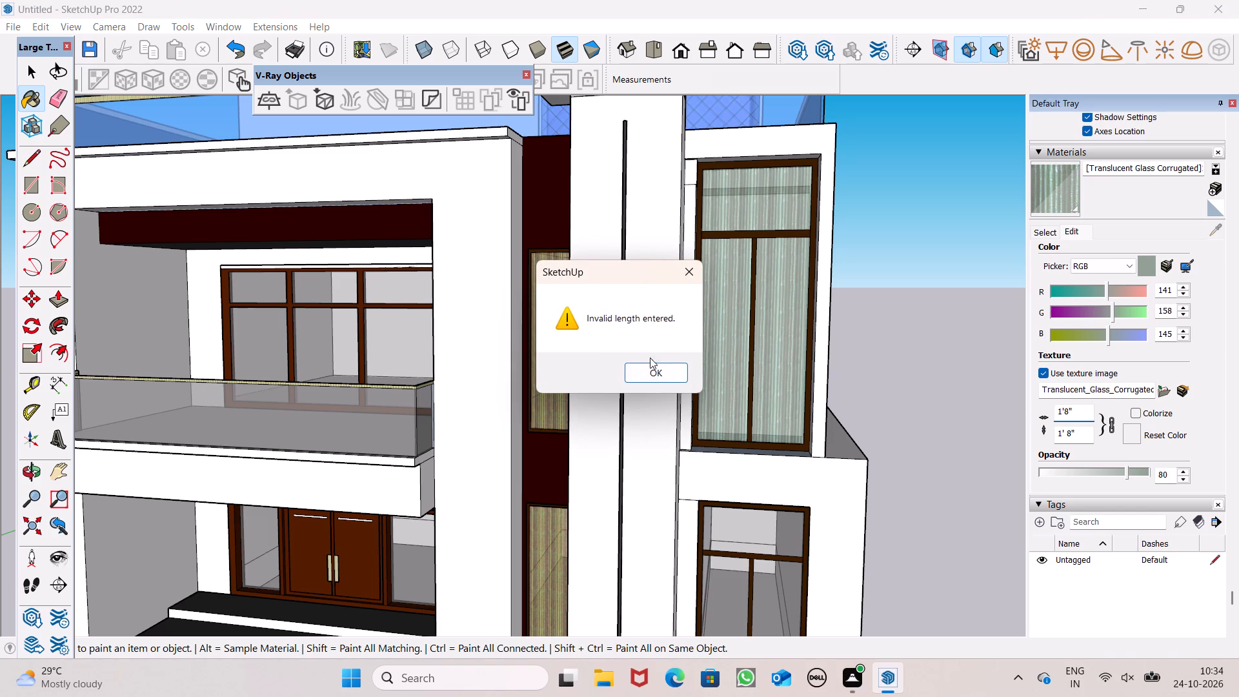
click(657, 365)
click(991, 408)
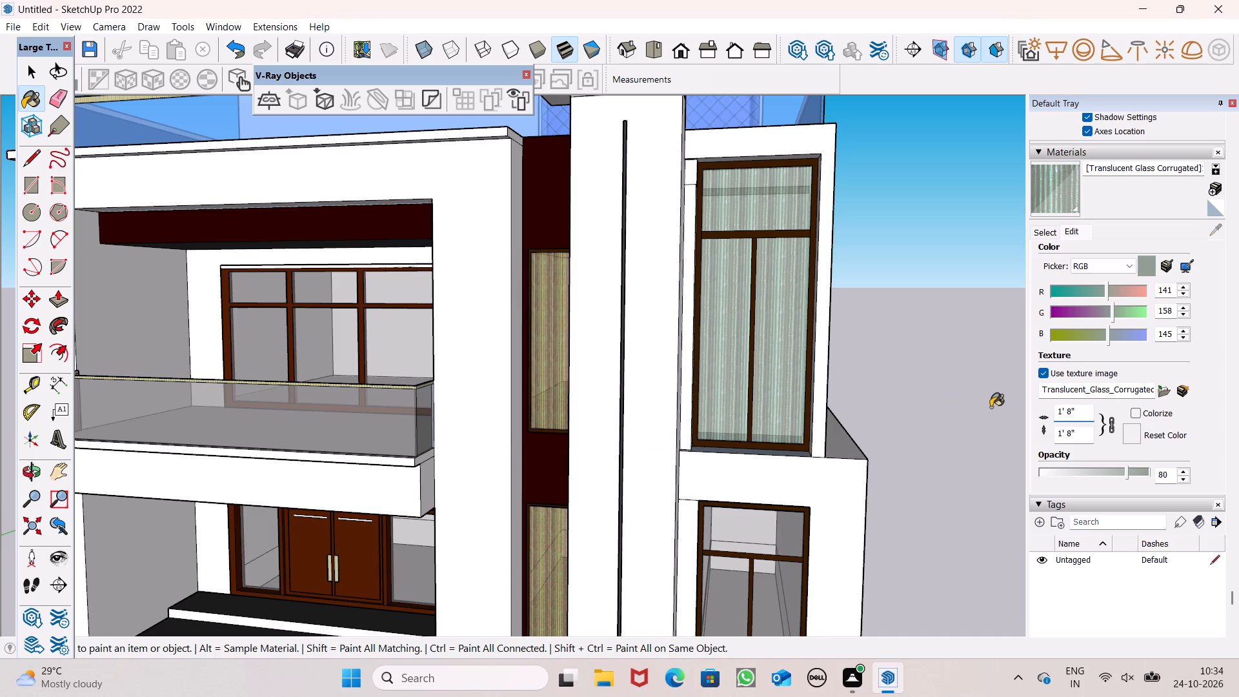
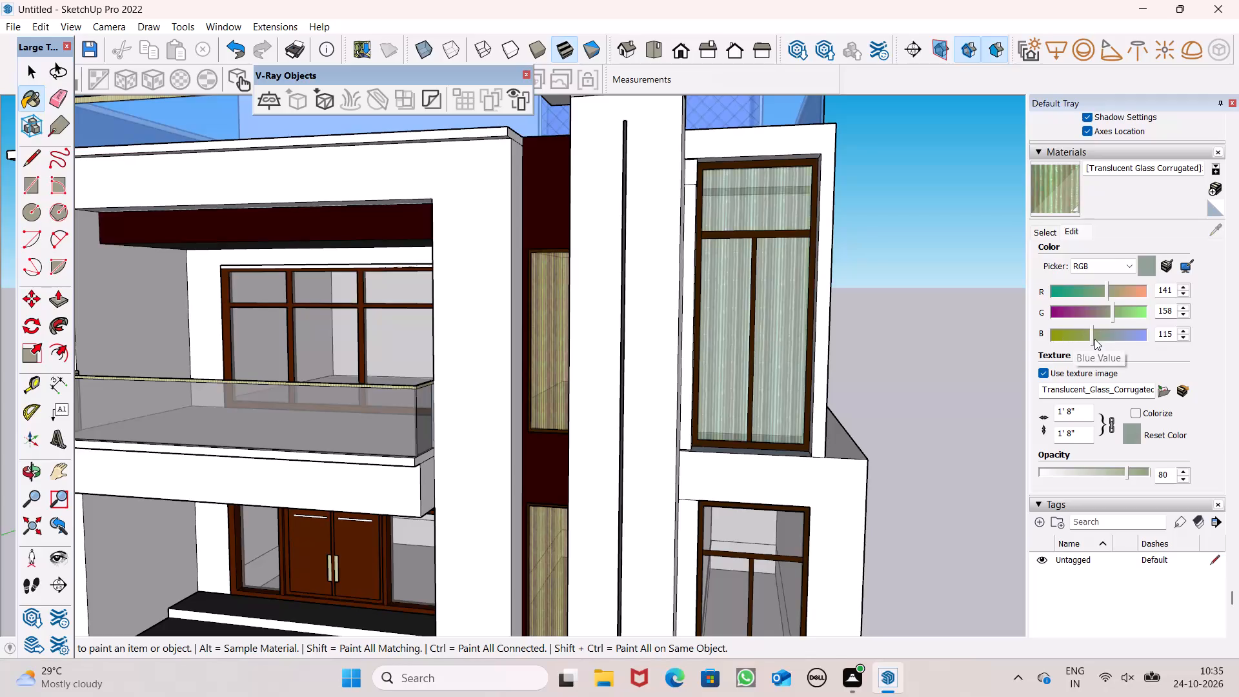
Set the blue value of the Translucent Glass Corrugated material to 115.
click(1094, 341)
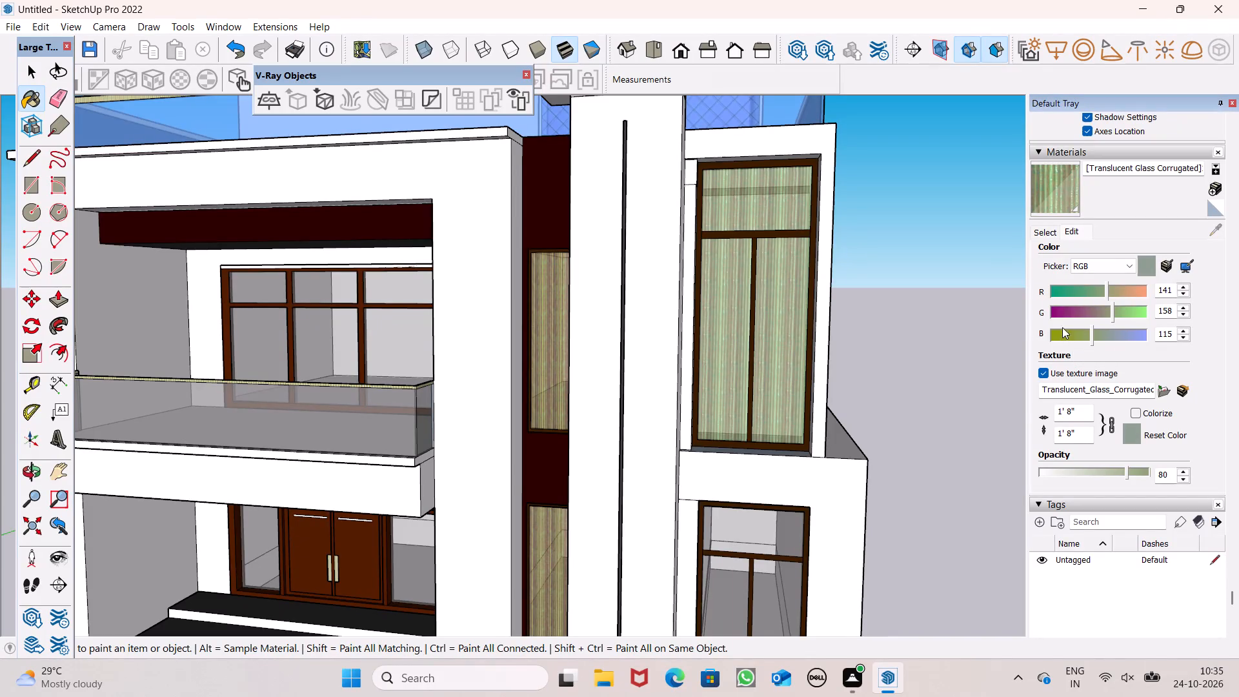
key(space)
key(space)
key(space)
key(space)
key(space)
click(916, 296)
key(space)
right_click(927, 296)
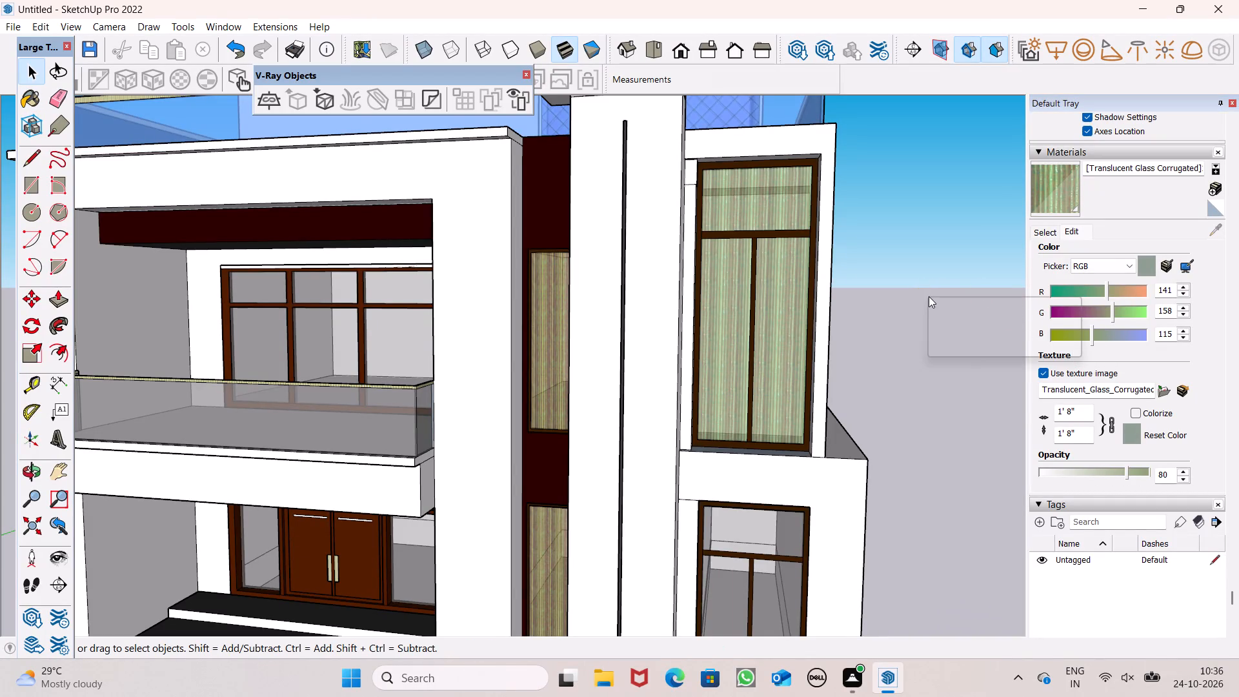
click(903, 265)
Paint the front, recessed side and outer side walls of the rooftop room with Translucent Glass Safety from Glass and Mirrors.
scroll(874, 285, down, 6)
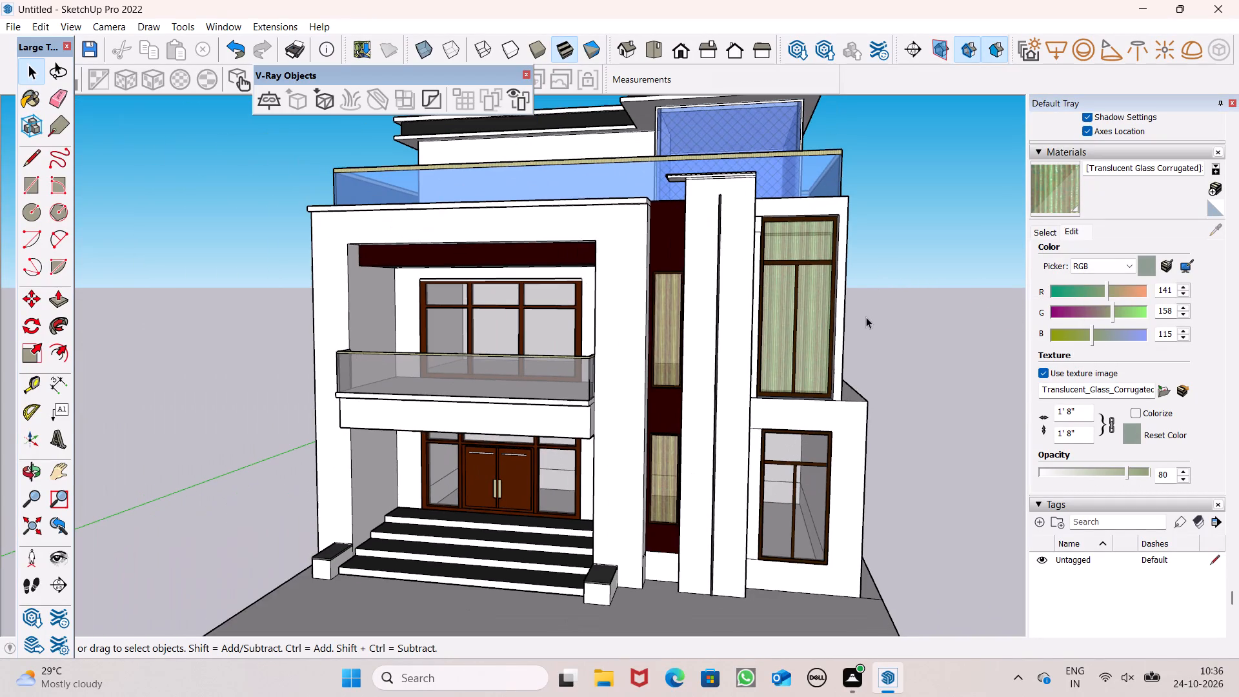
scroll(866, 323, down, 2)
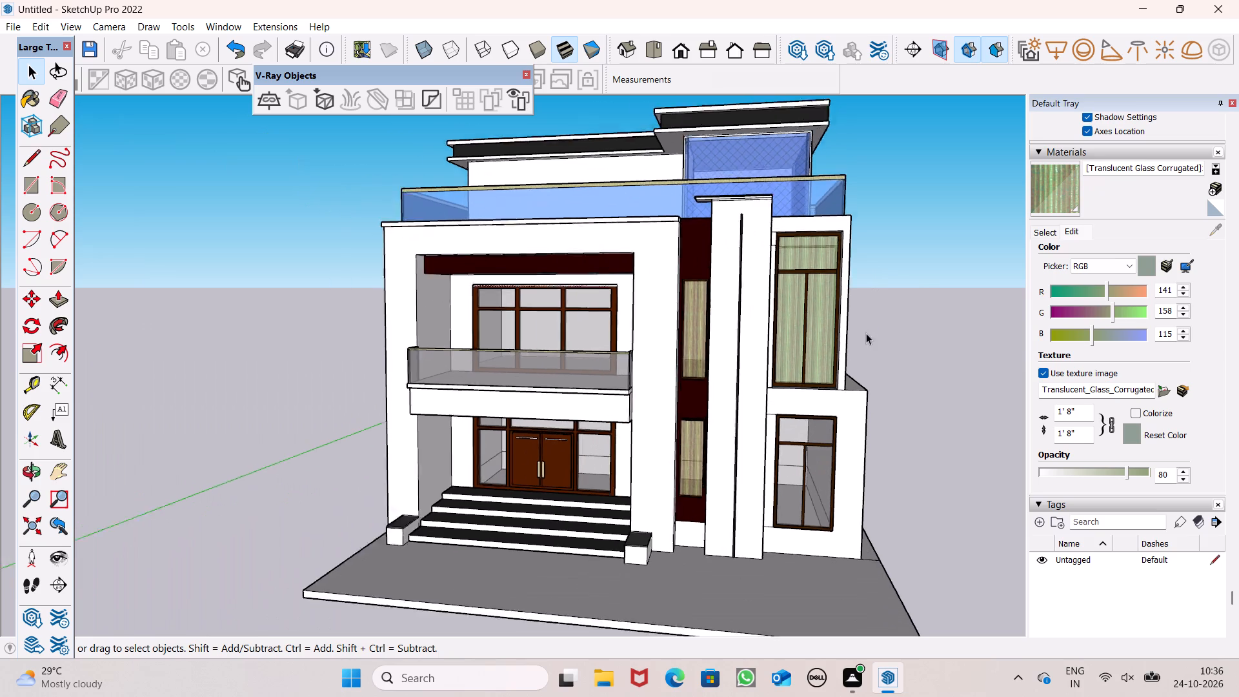
scroll(866, 333, down, 2)
scroll(735, 361, down, 4)
middle_drag(721, 426, 850, 481)
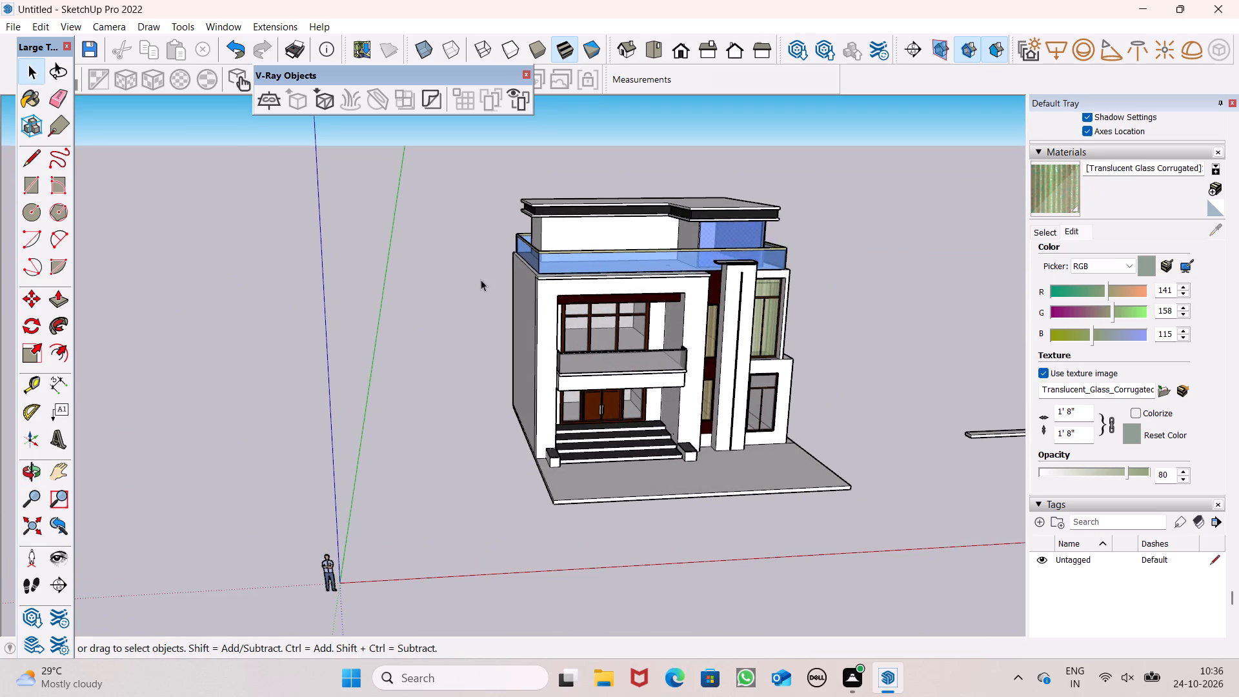
middle_drag(627, 432, 598, 492)
scroll(598, 492, up, 1)
scroll(544, 281, up, 3)
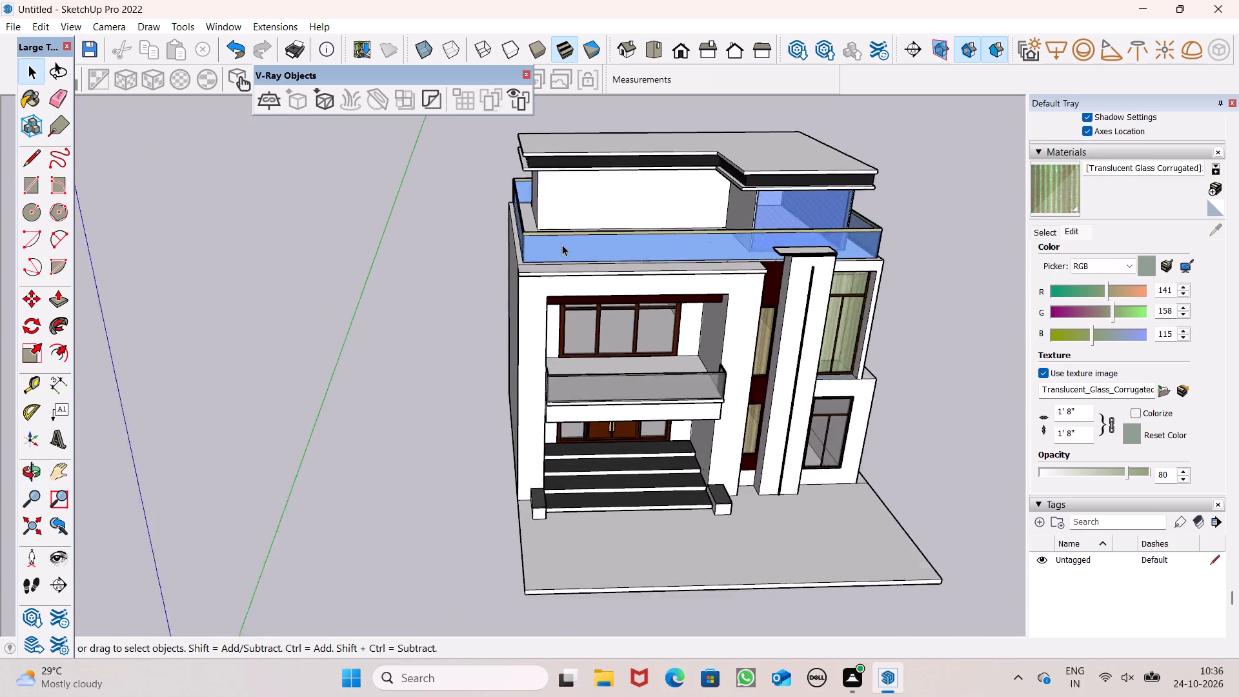
scroll(562, 245, up, 4)
click(619, 170)
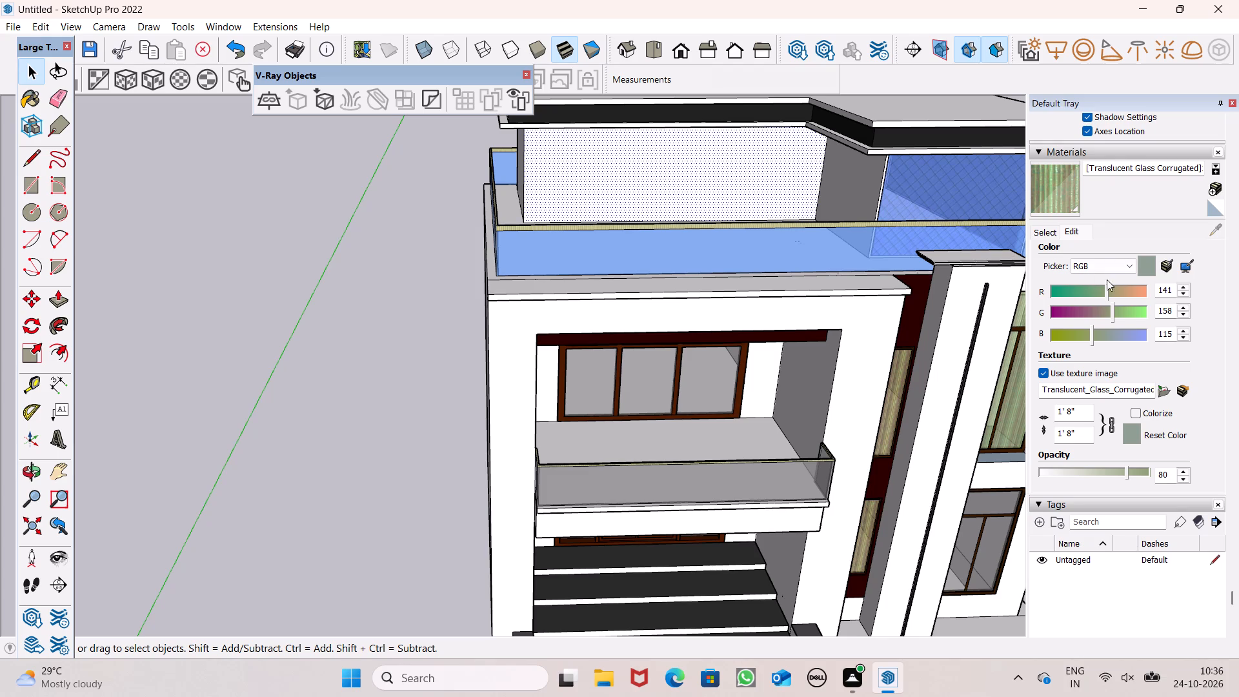
click(282, 171)
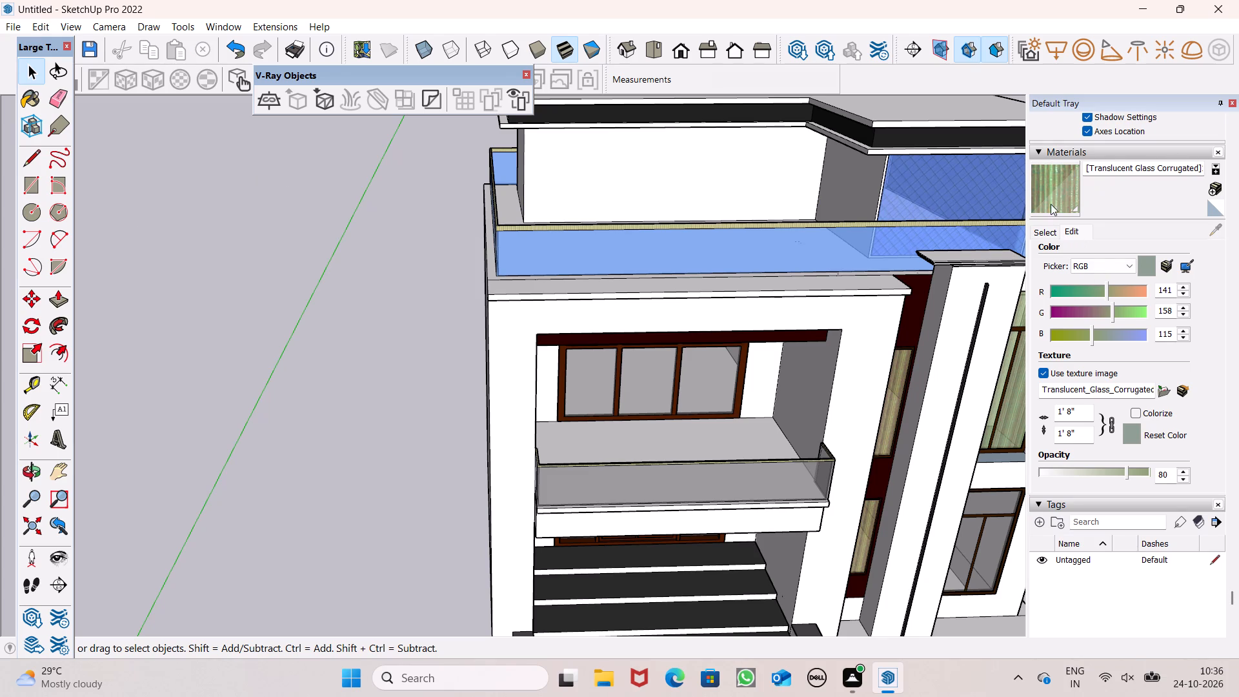
click(1037, 236)
click(1038, 366)
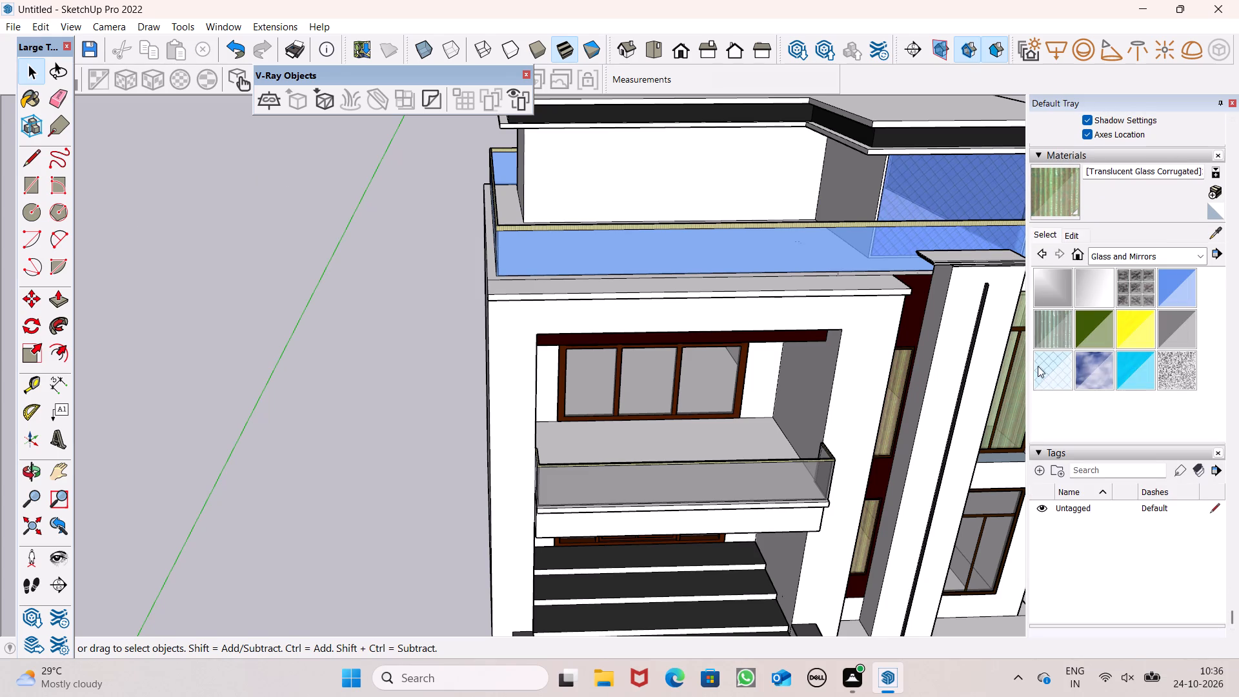
click(696, 187)
middle_drag(689, 195, 896, 174)
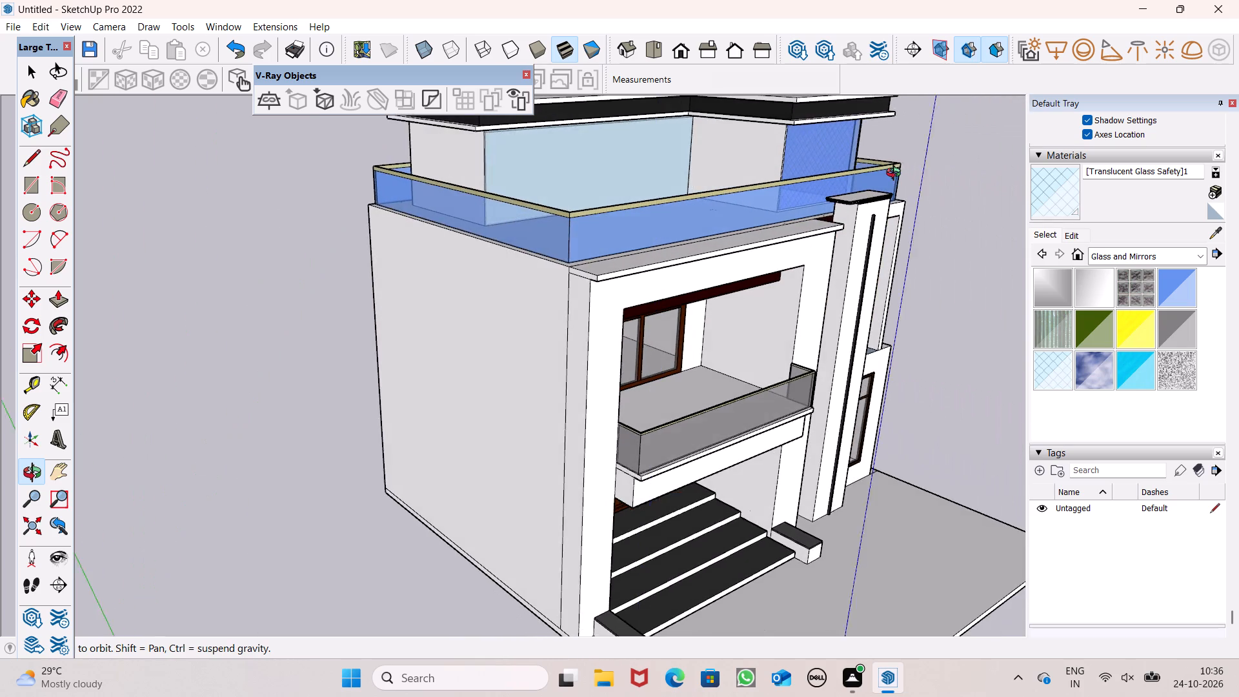
middle_drag(896, 174, 899, 174)
scroll(678, 145, up, 3)
scroll(689, 143, down, 2)
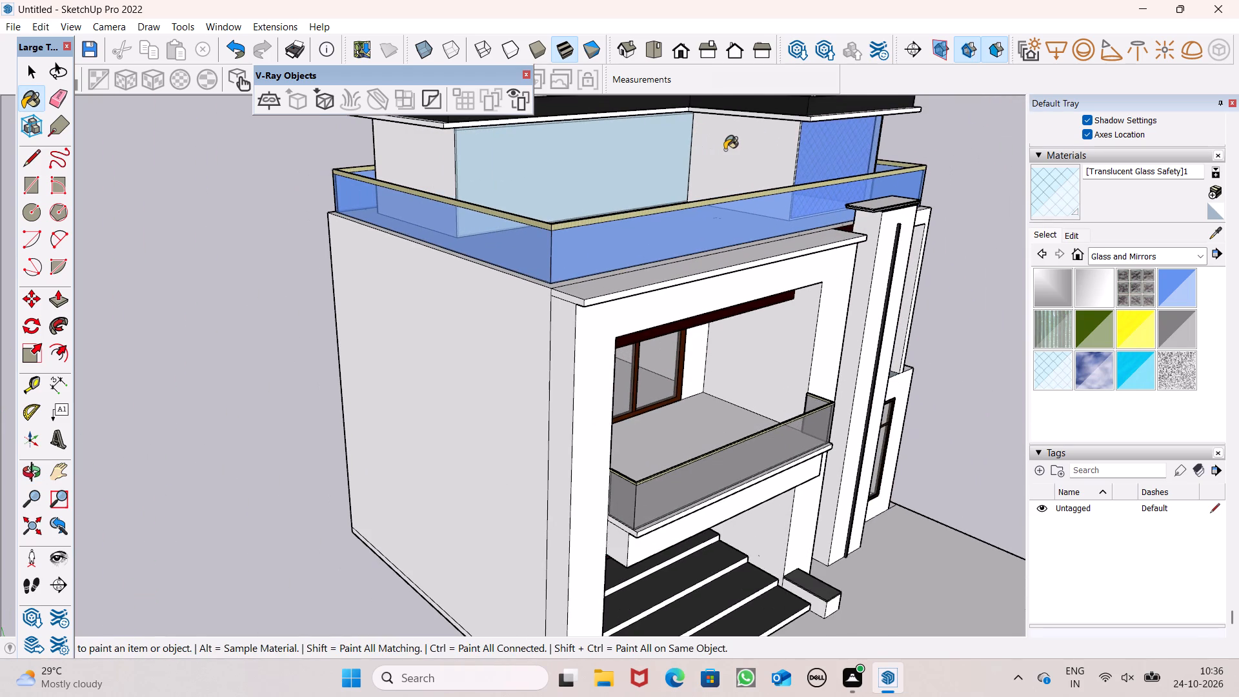
click(733, 146)
click(433, 174)
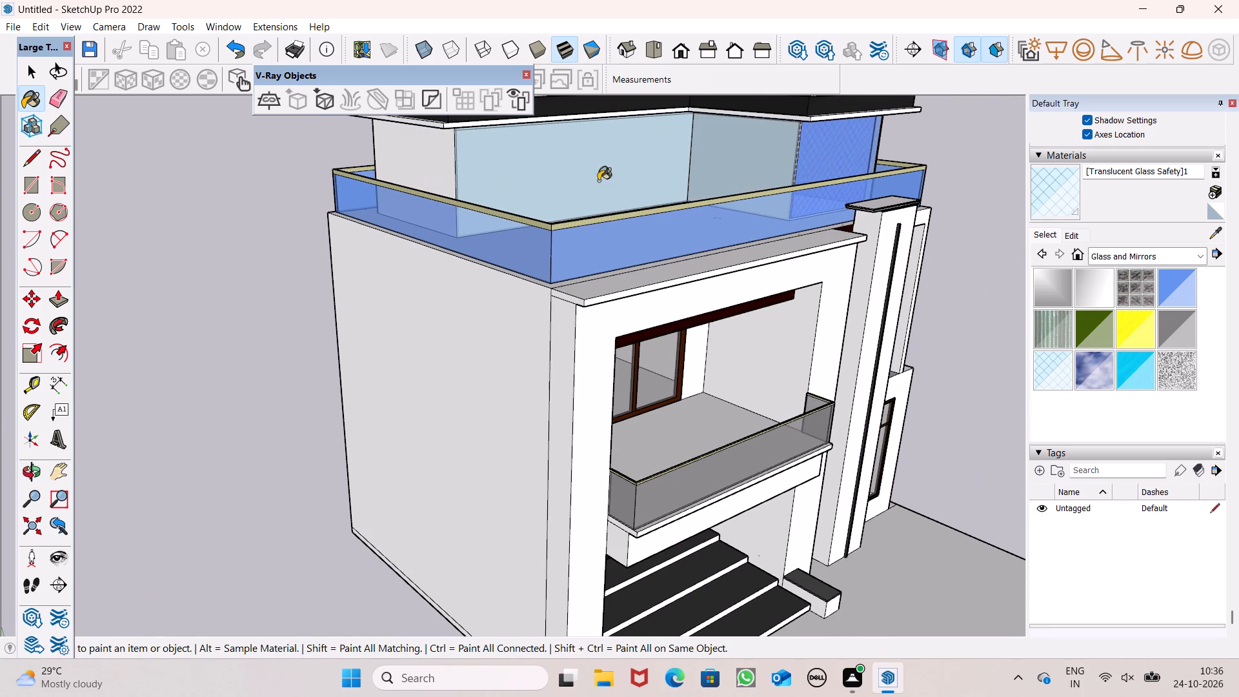
Recolour the Translucent Glass Safety material to a stronger blue with red 69 and green 151.
click(1078, 237)
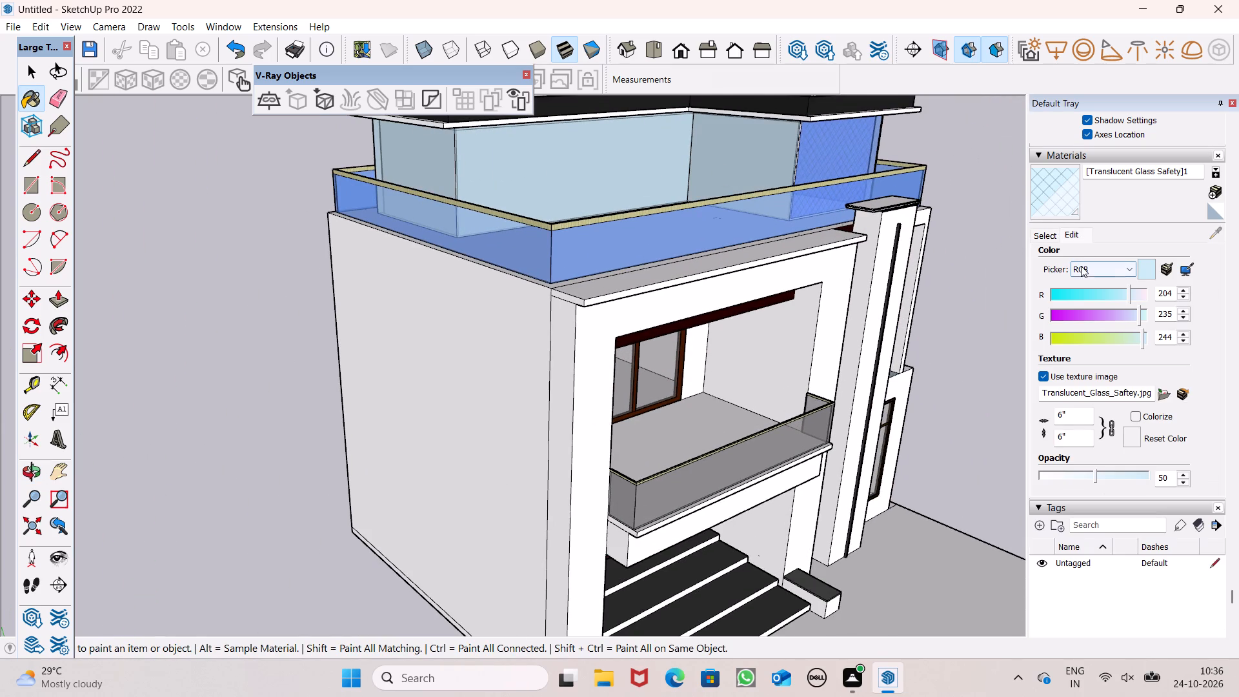
drag(1127, 295, 1118, 296)
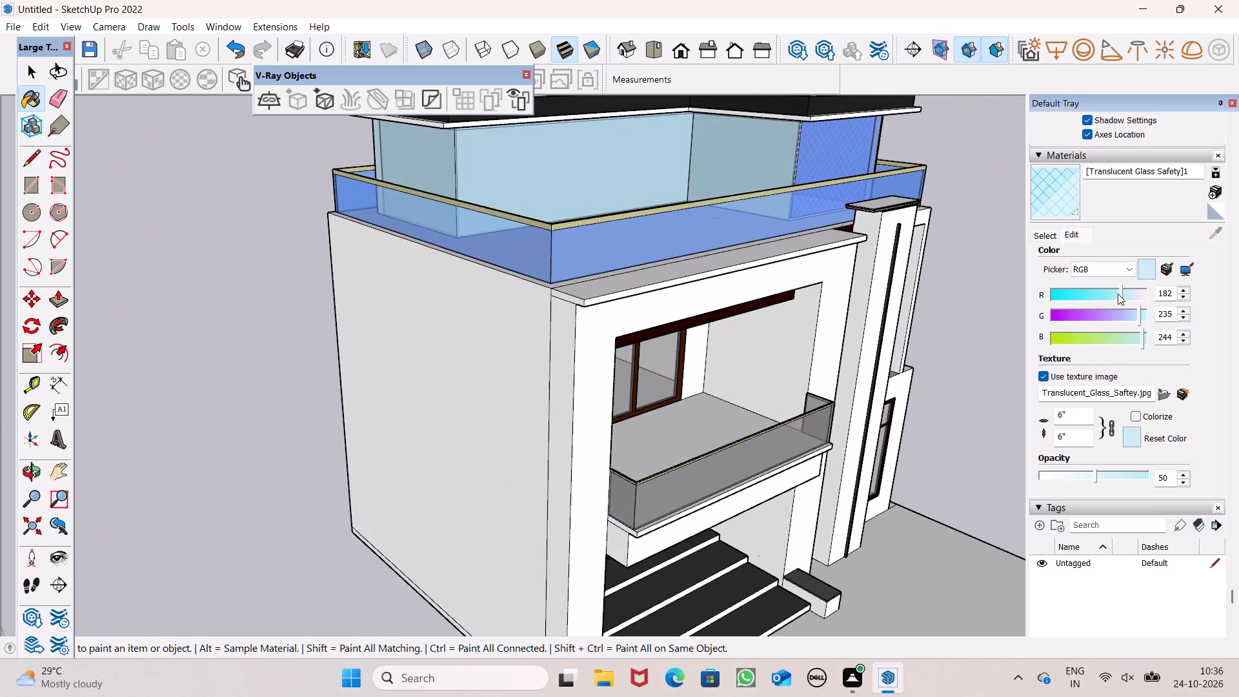
drag(1116, 294, 1078, 300)
drag(1116, 314, 1108, 318)
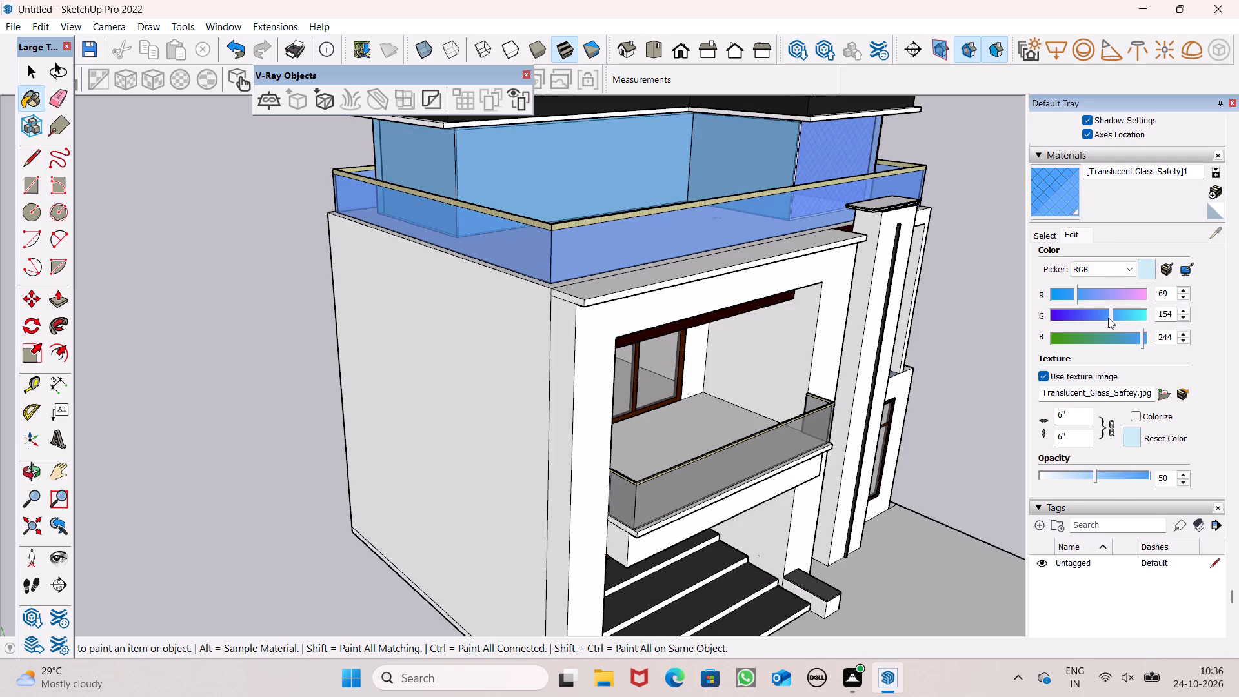
drag(1108, 318, 1107, 317)
click(1076, 234)
click(1072, 232)
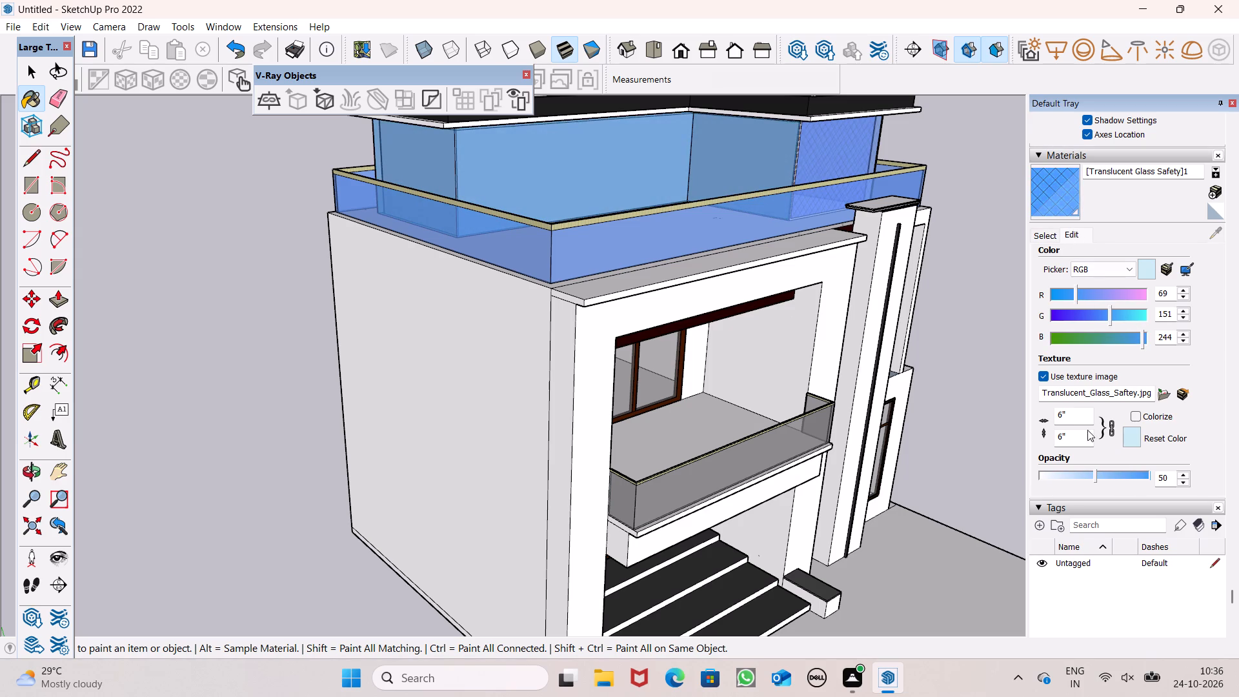
Set the texture size of the Translucent Glass Safety material to 4'.
click(1080, 422)
key(BackSpace)
key(BackSpace)
text(4')
key(Return)
key(space)
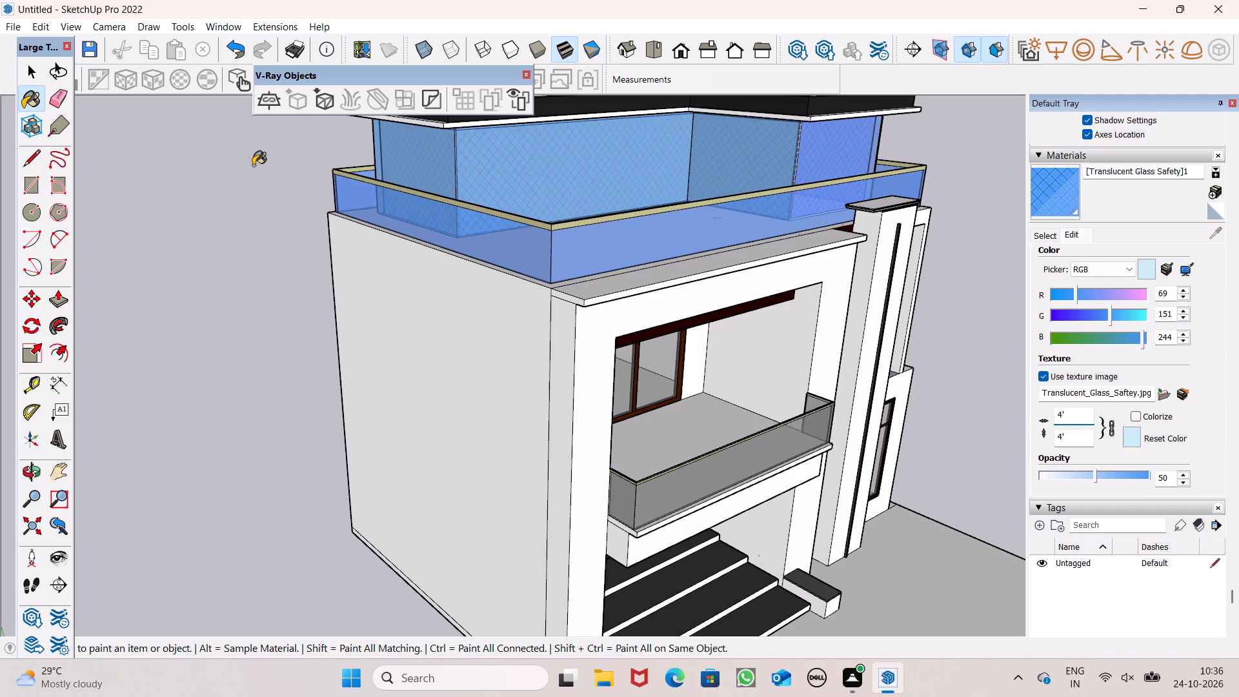
click(253, 165)
Lower the green value of the Translucent Glass Safety material to 115.
middle_drag(627, 242, 361, 242)
scroll(361, 242, up, 2)
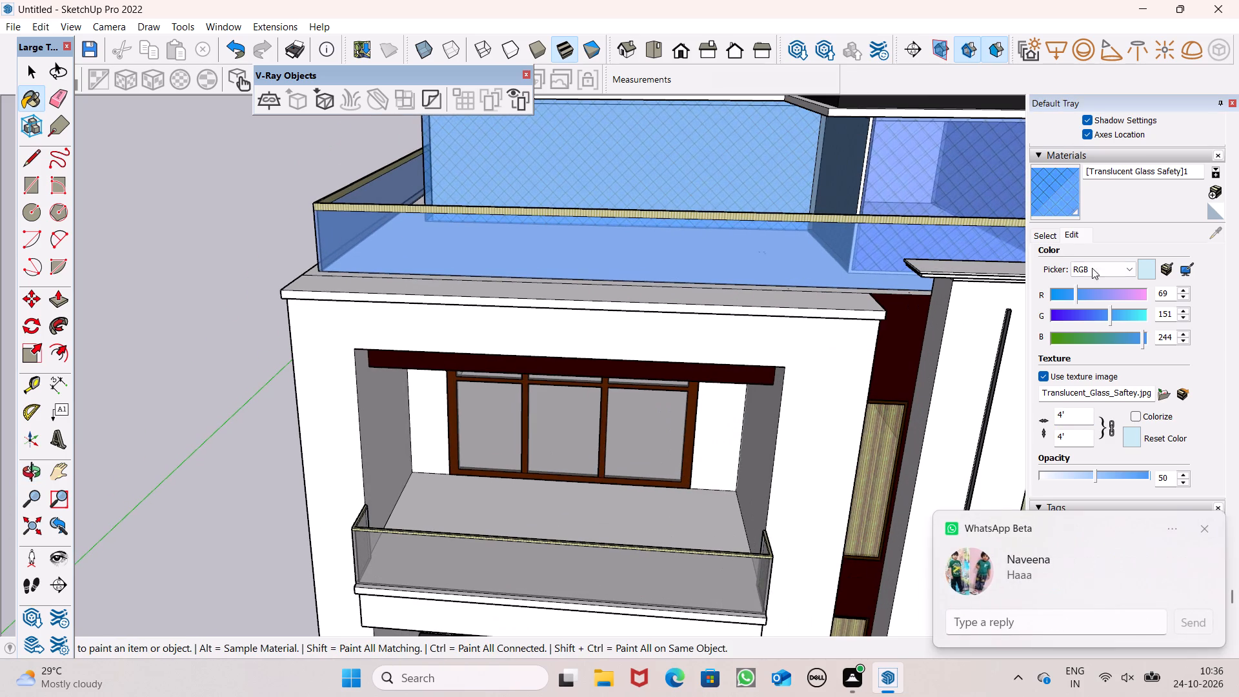
click(1201, 530)
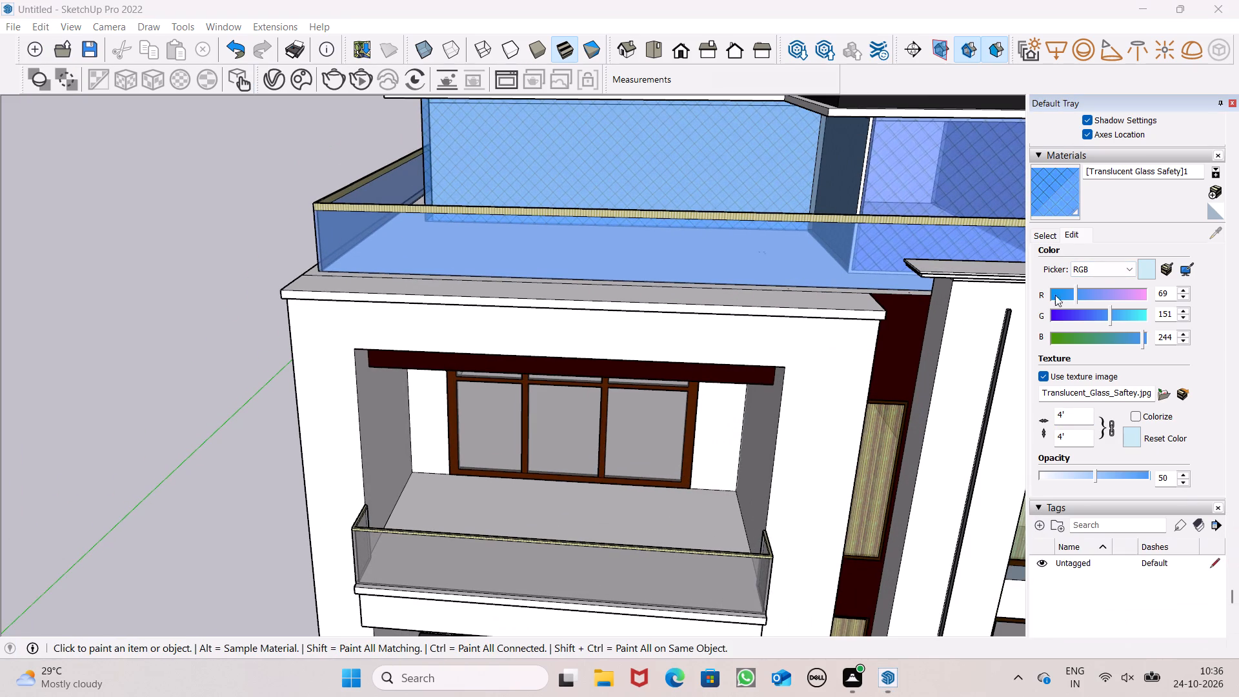
drag(1103, 317, 1095, 323)
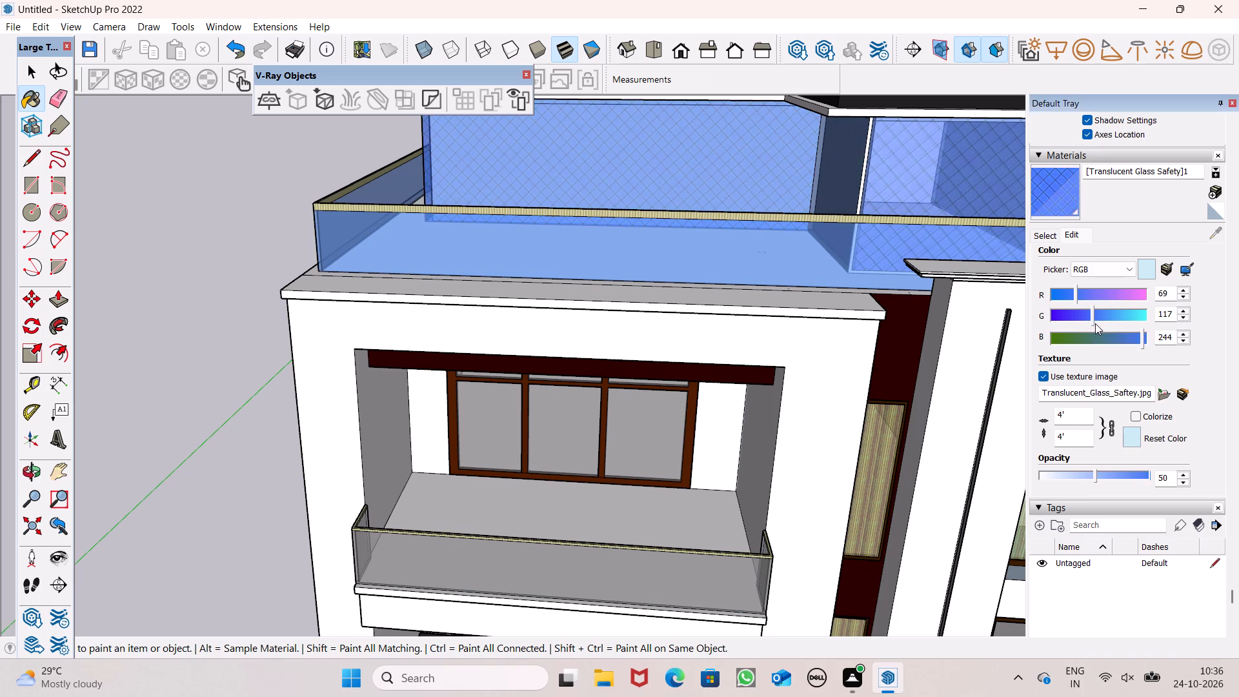
drag(1095, 323, 1094, 324)
scroll(410, 278, down, 3)
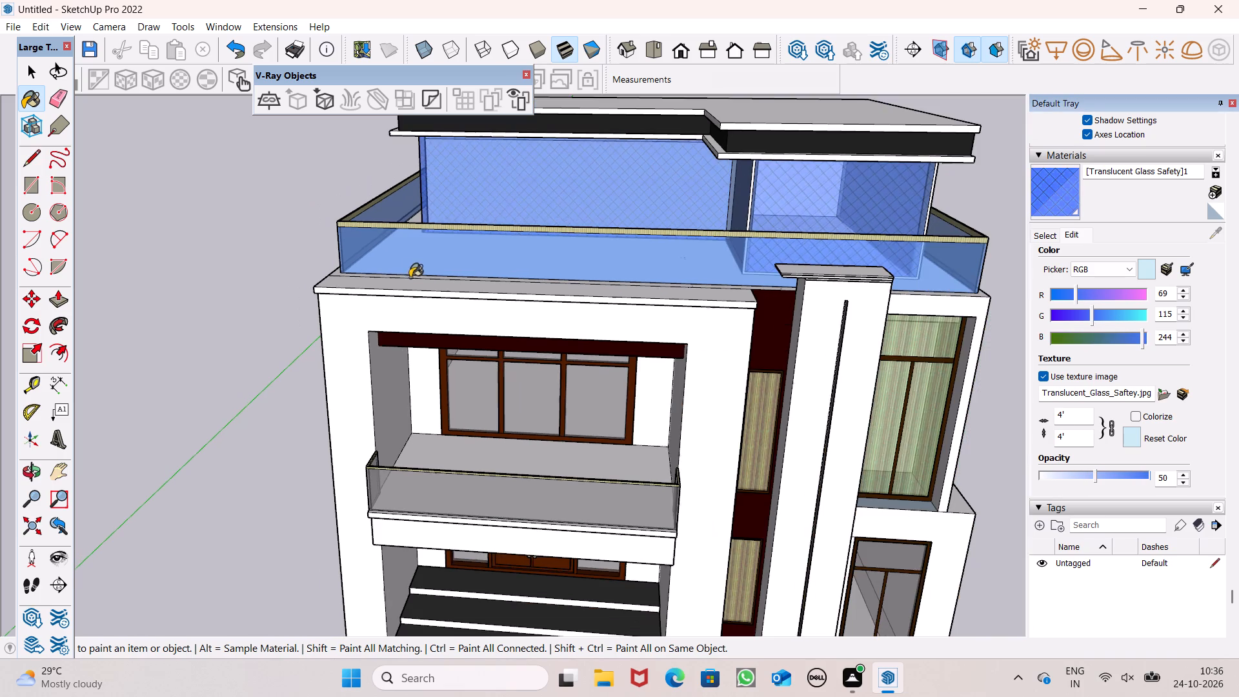
scroll(410, 278, down, 1)
middle_drag(185, 161, 288, 161)
key(space)
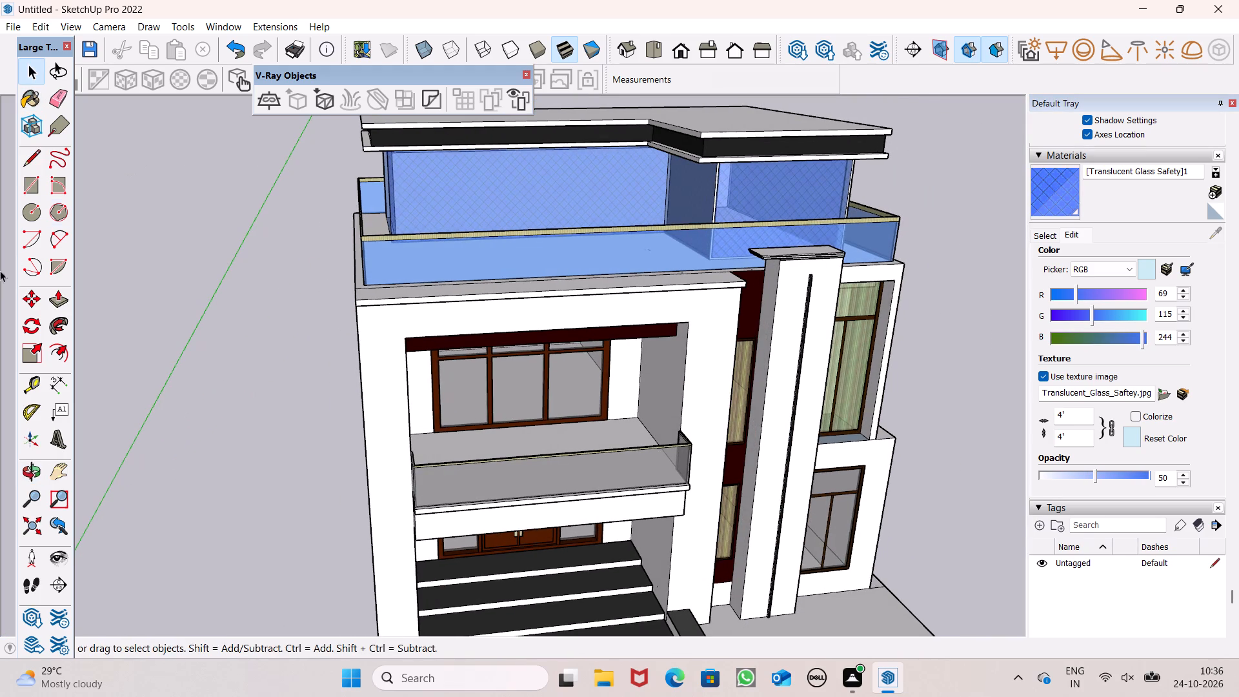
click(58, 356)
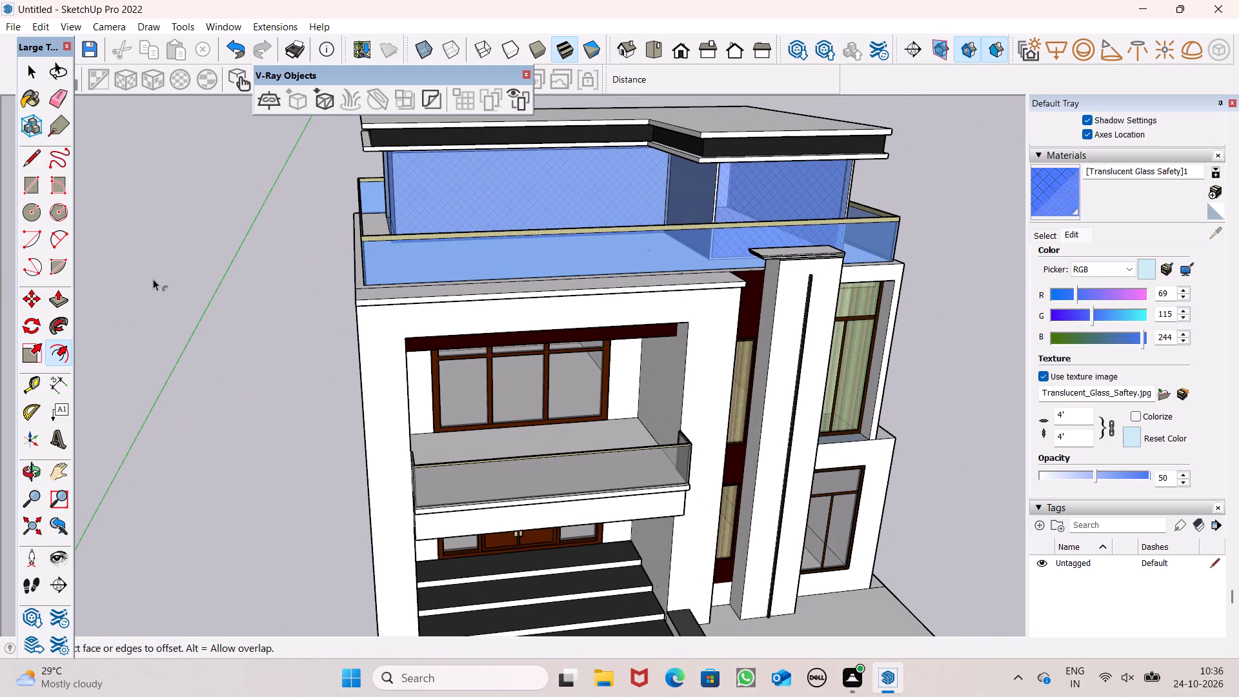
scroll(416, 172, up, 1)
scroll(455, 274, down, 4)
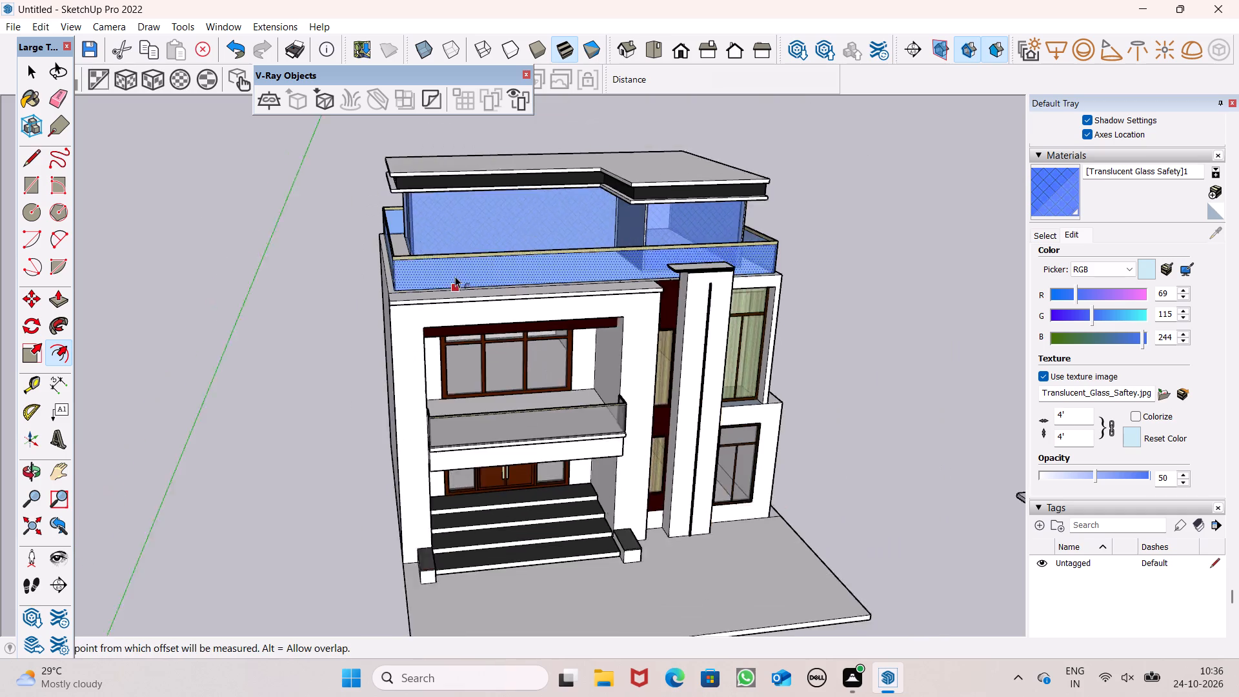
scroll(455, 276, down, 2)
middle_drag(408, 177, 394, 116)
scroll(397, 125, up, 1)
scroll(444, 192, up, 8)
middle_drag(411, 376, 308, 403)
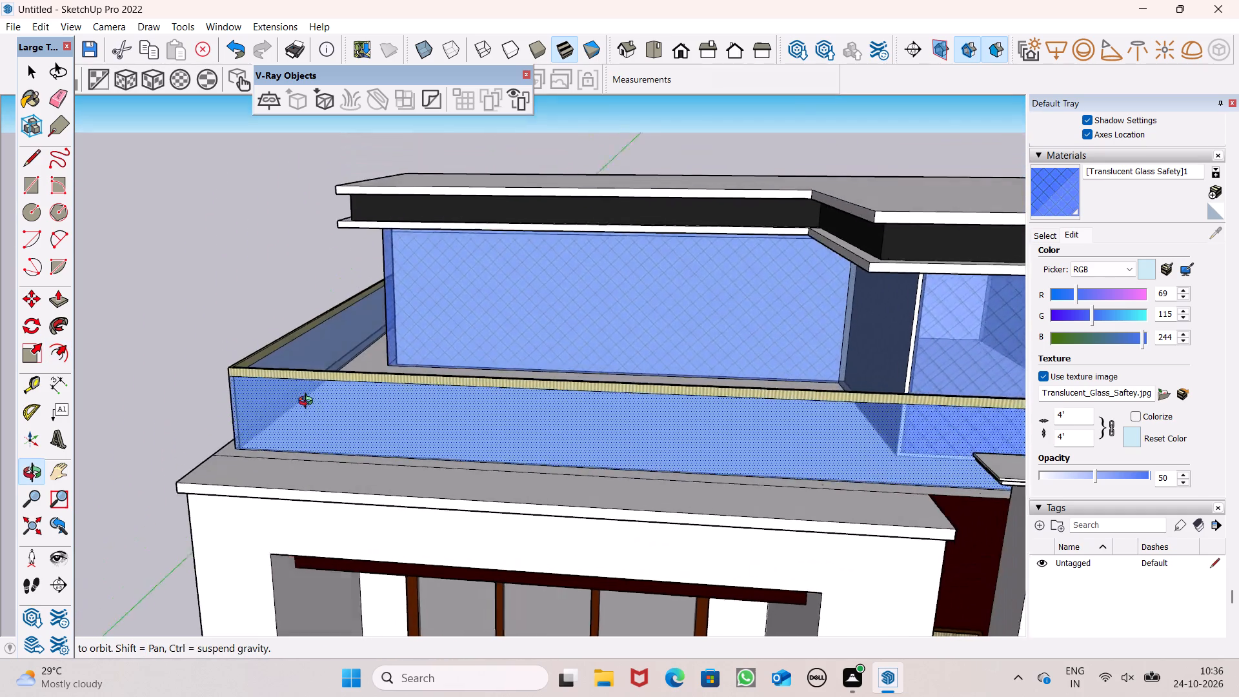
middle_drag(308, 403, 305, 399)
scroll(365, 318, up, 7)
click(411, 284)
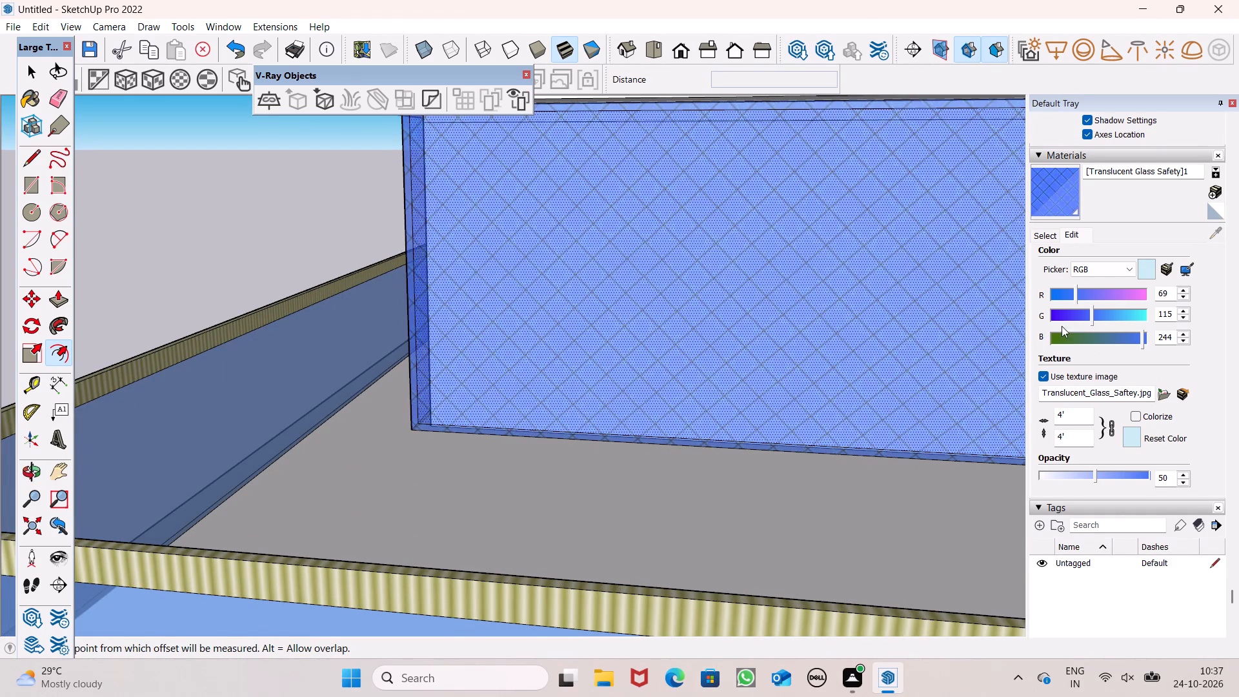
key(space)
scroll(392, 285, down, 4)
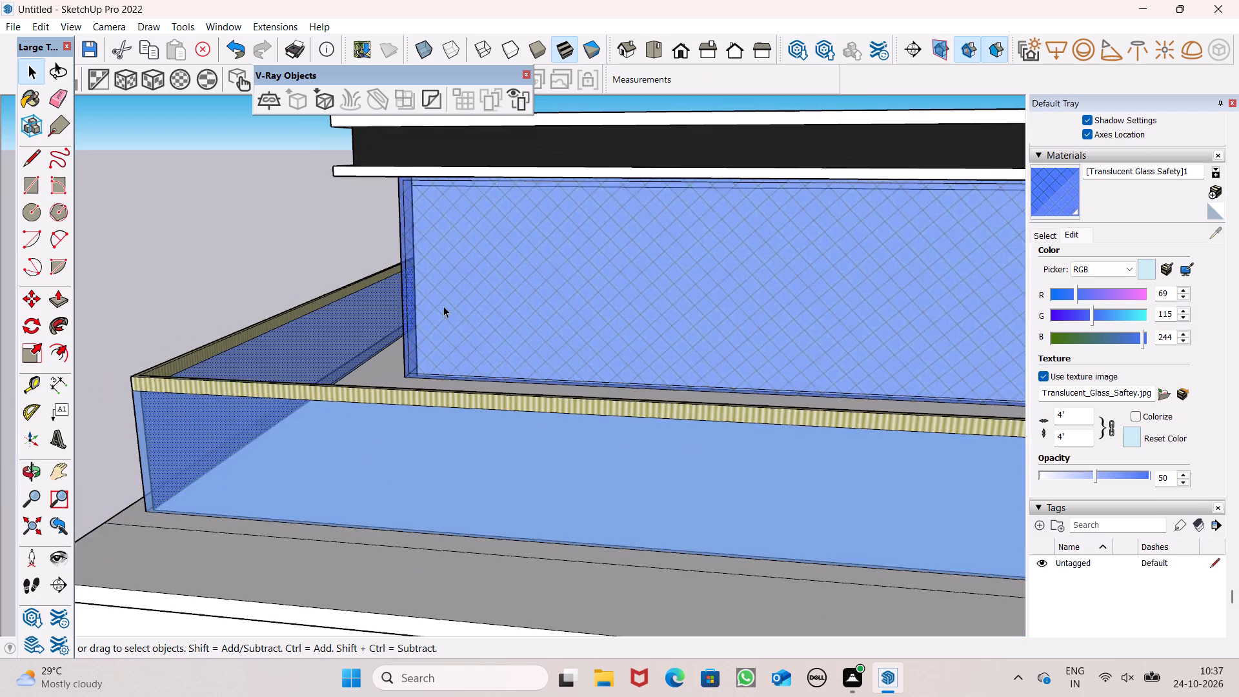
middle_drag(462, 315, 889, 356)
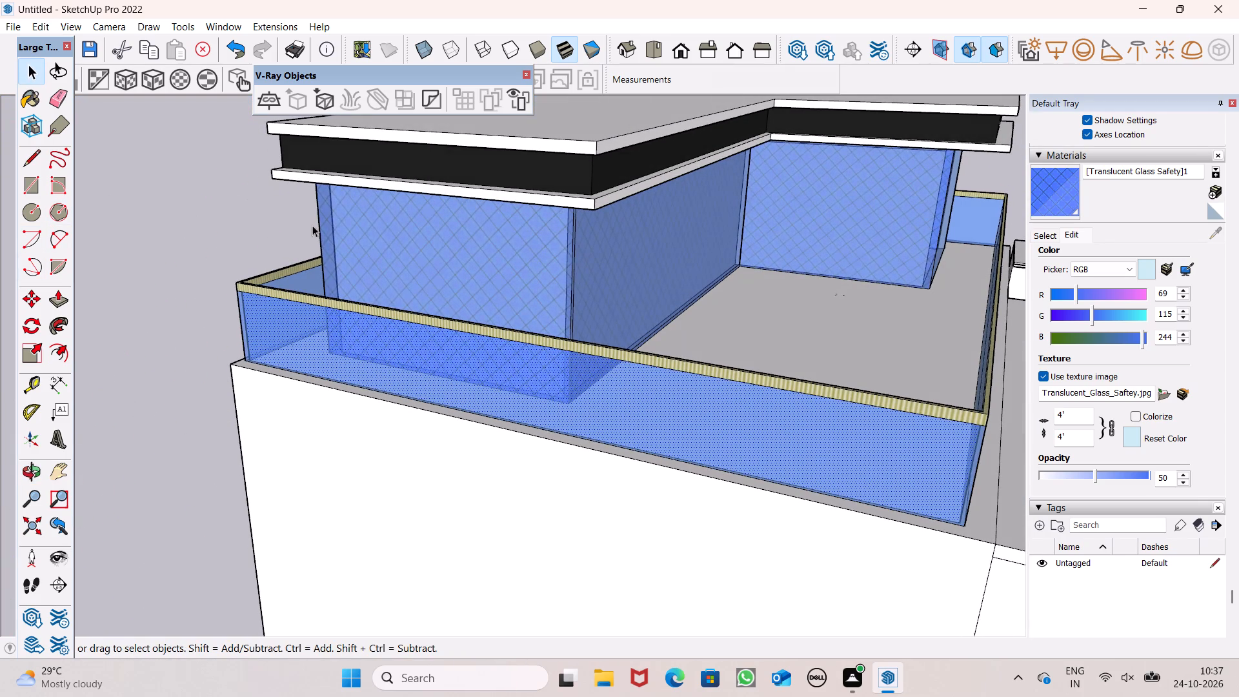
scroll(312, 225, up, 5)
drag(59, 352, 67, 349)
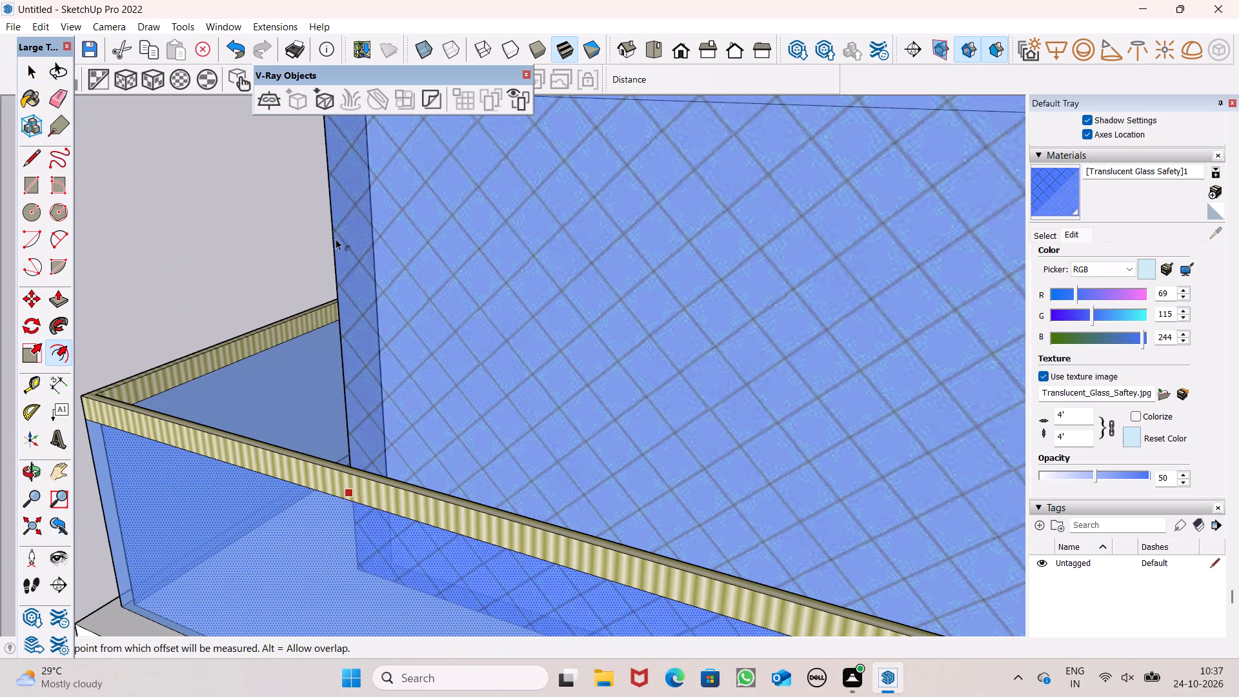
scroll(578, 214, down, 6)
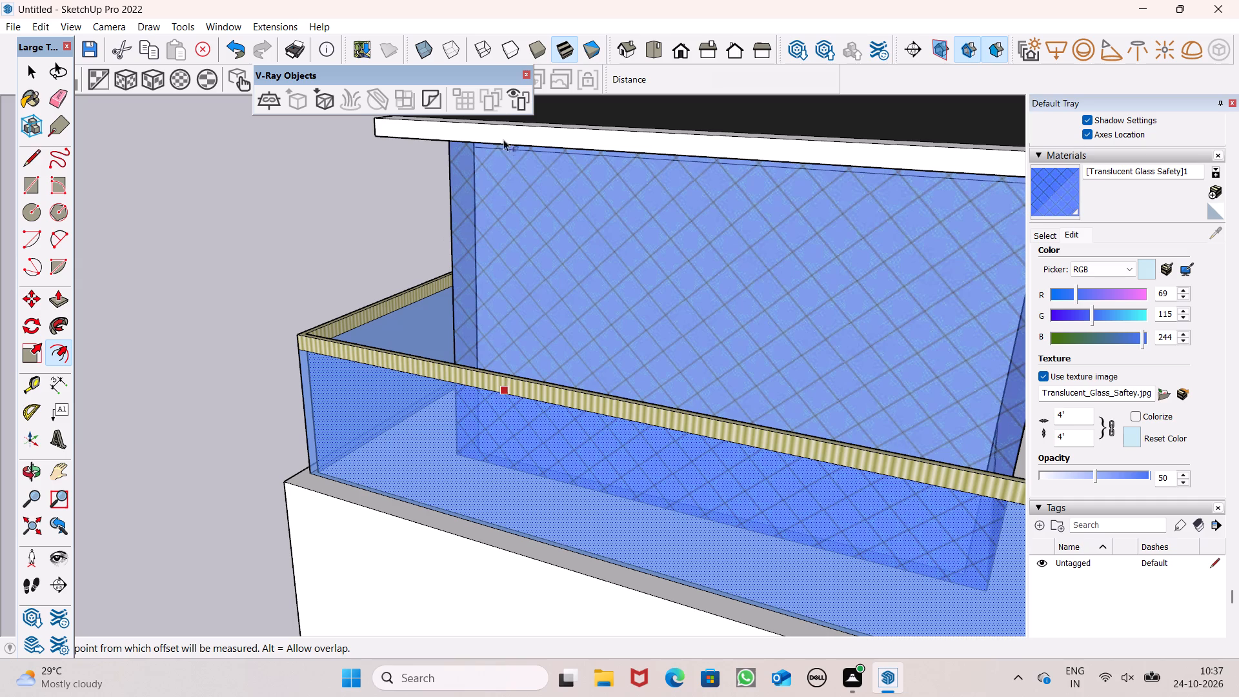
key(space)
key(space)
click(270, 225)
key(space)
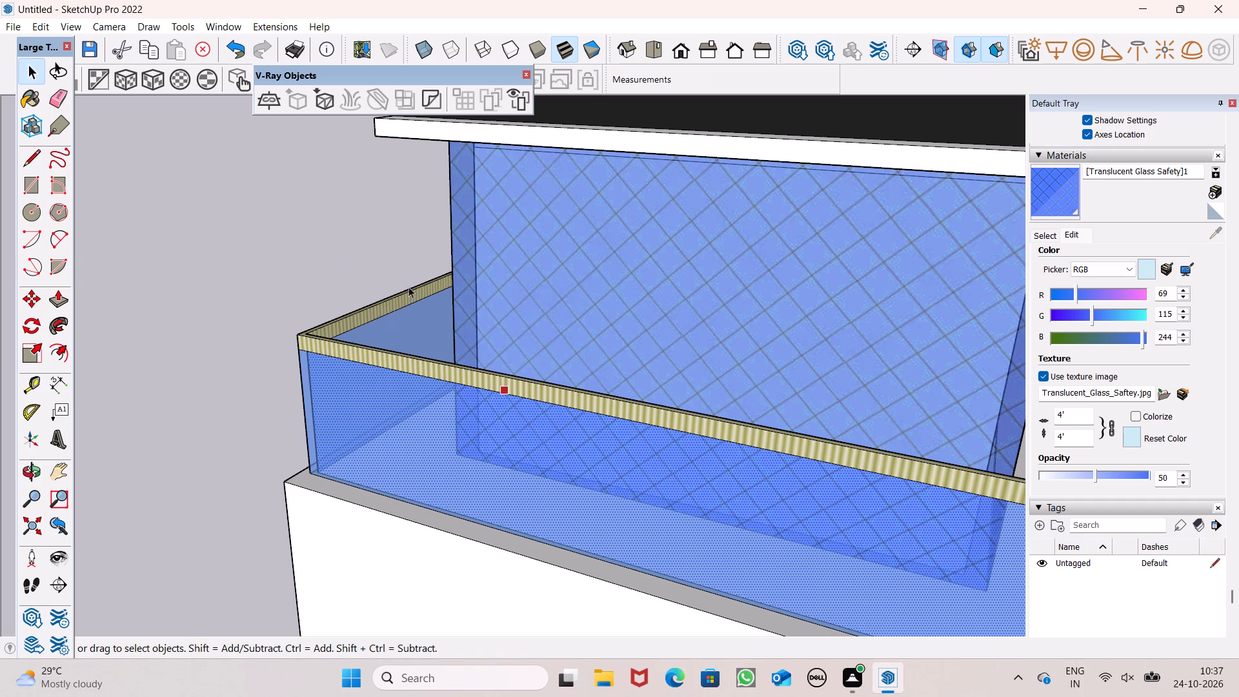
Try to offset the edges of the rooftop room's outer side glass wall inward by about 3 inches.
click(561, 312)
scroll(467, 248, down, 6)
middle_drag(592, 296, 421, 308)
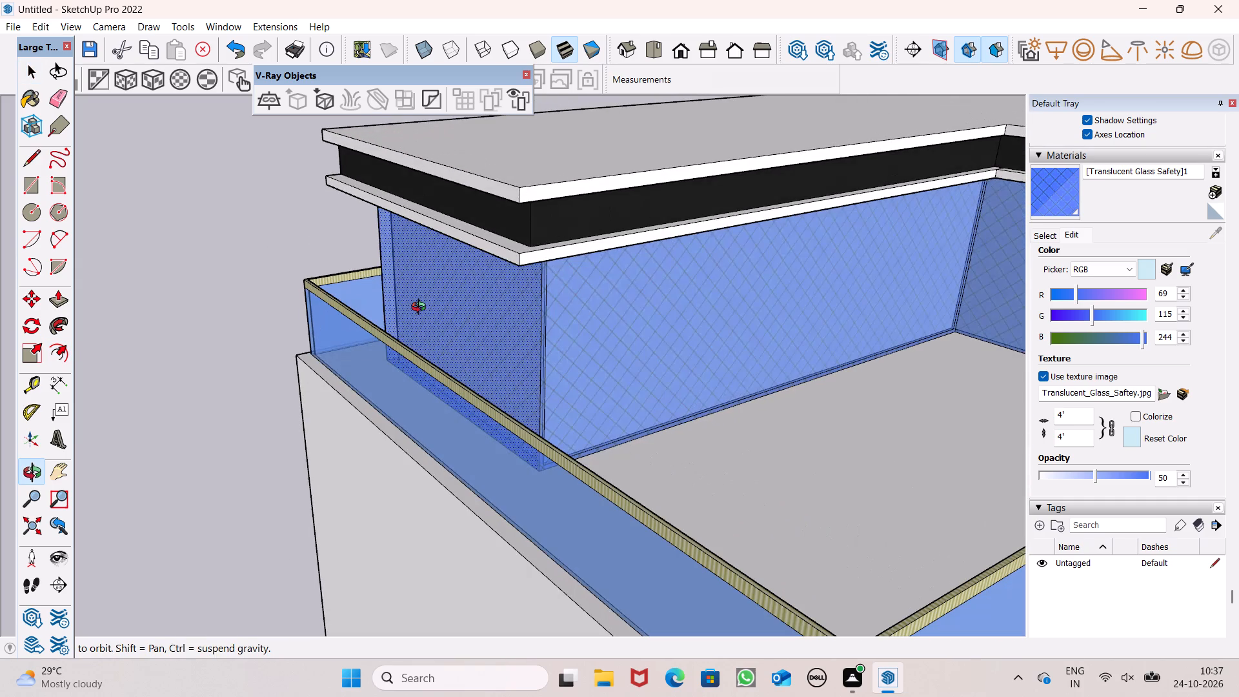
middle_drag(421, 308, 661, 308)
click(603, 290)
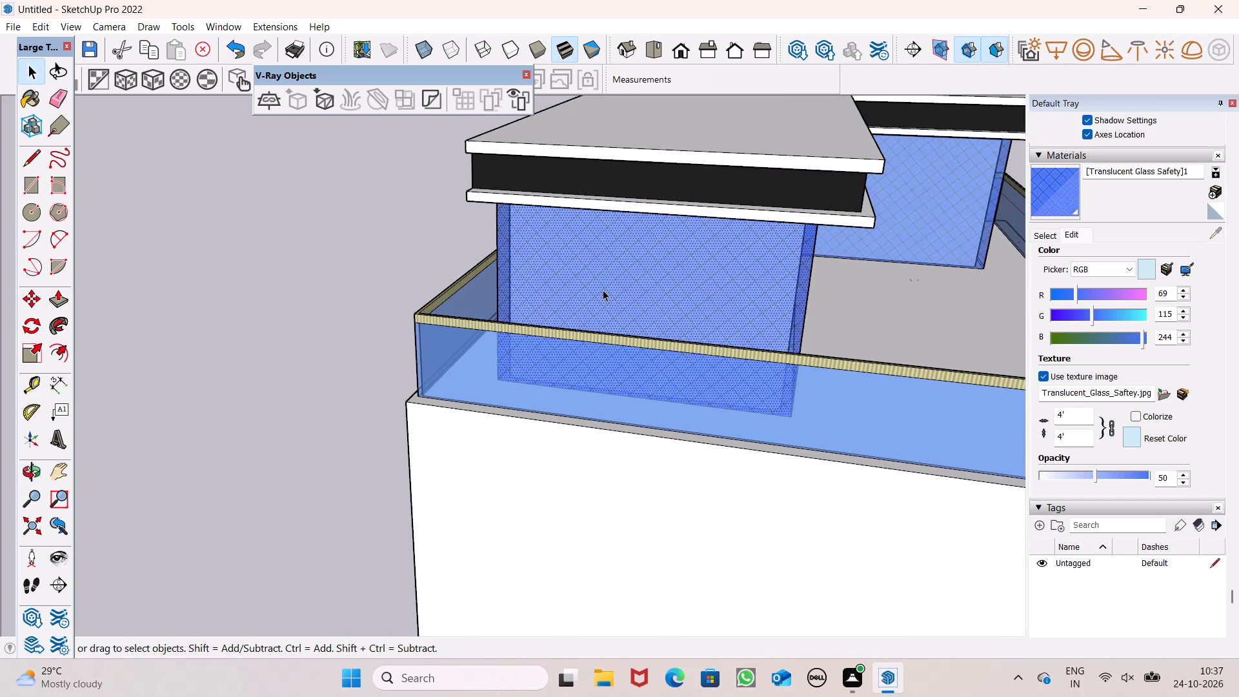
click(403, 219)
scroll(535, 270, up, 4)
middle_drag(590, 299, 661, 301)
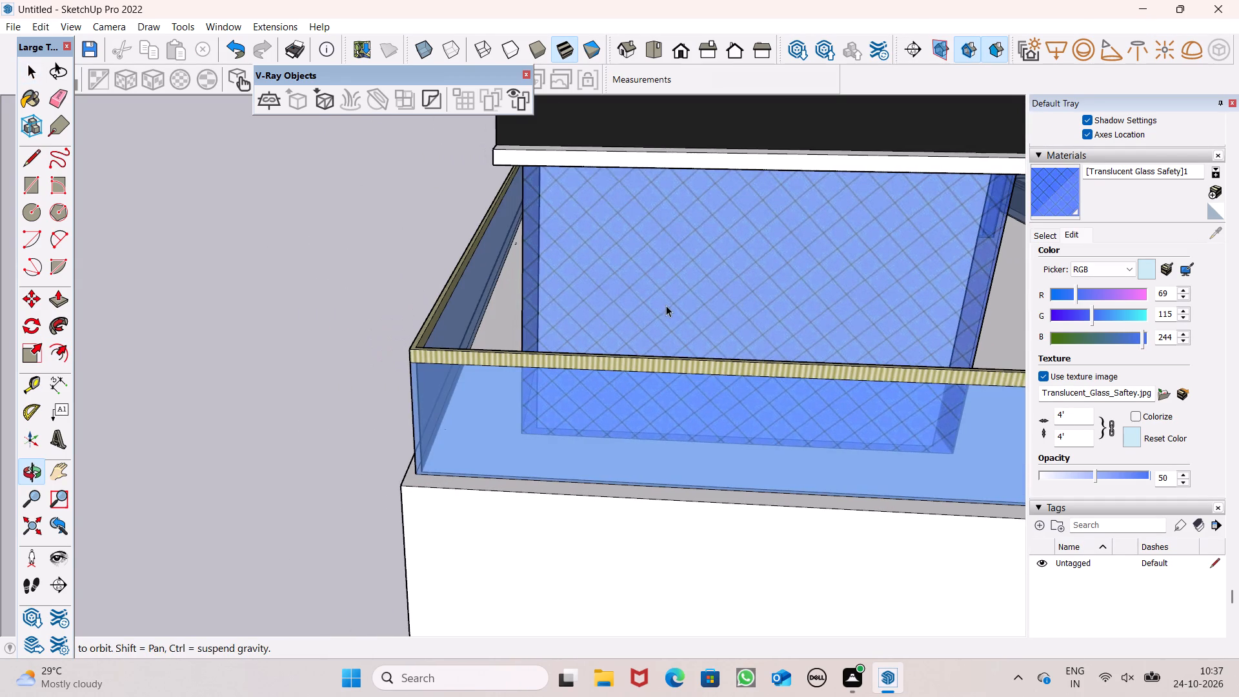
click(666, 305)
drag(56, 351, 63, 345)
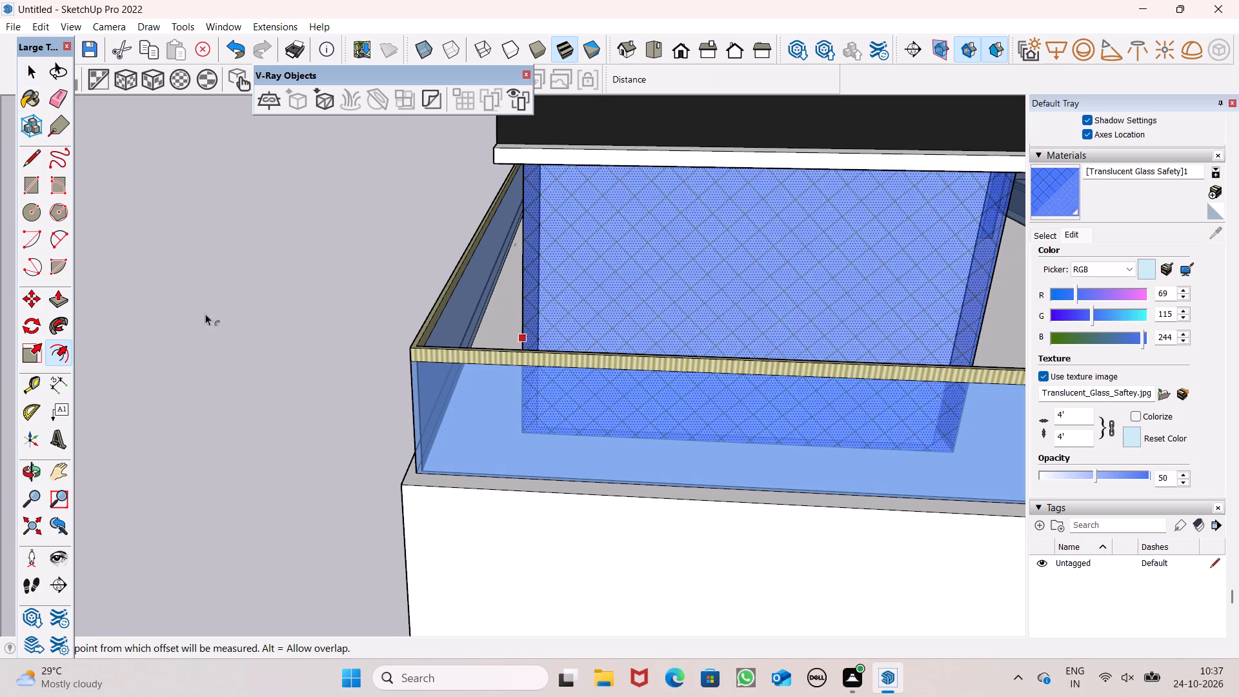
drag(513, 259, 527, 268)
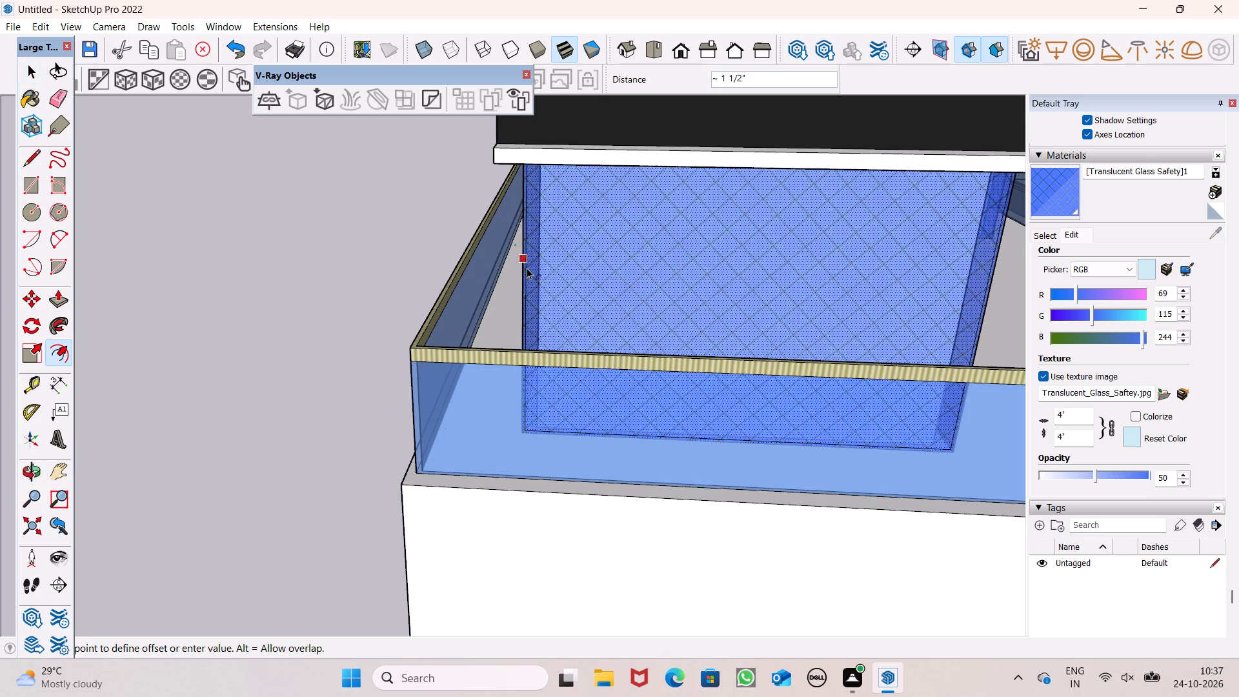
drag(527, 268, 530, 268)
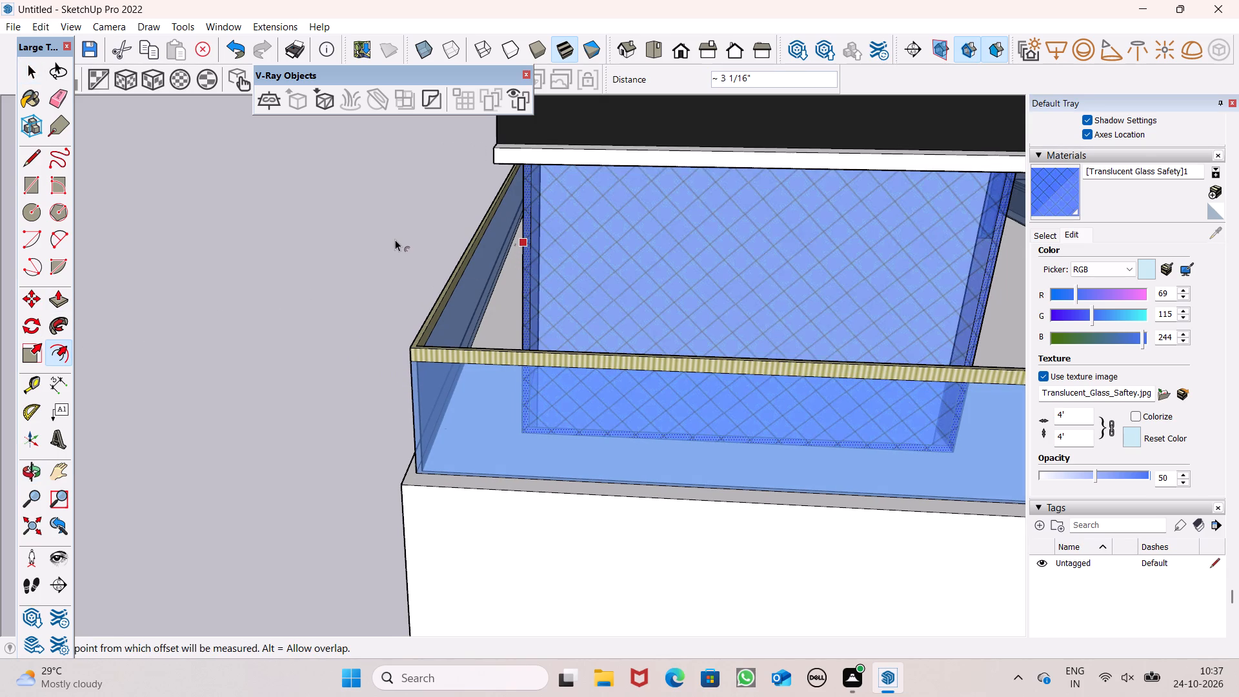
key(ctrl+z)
Offset the edges of the rooftop room's outer side glass wall inward to form a thin border.
scroll(610, 297, up, 1)
middle_drag(609, 297, 608, 298)
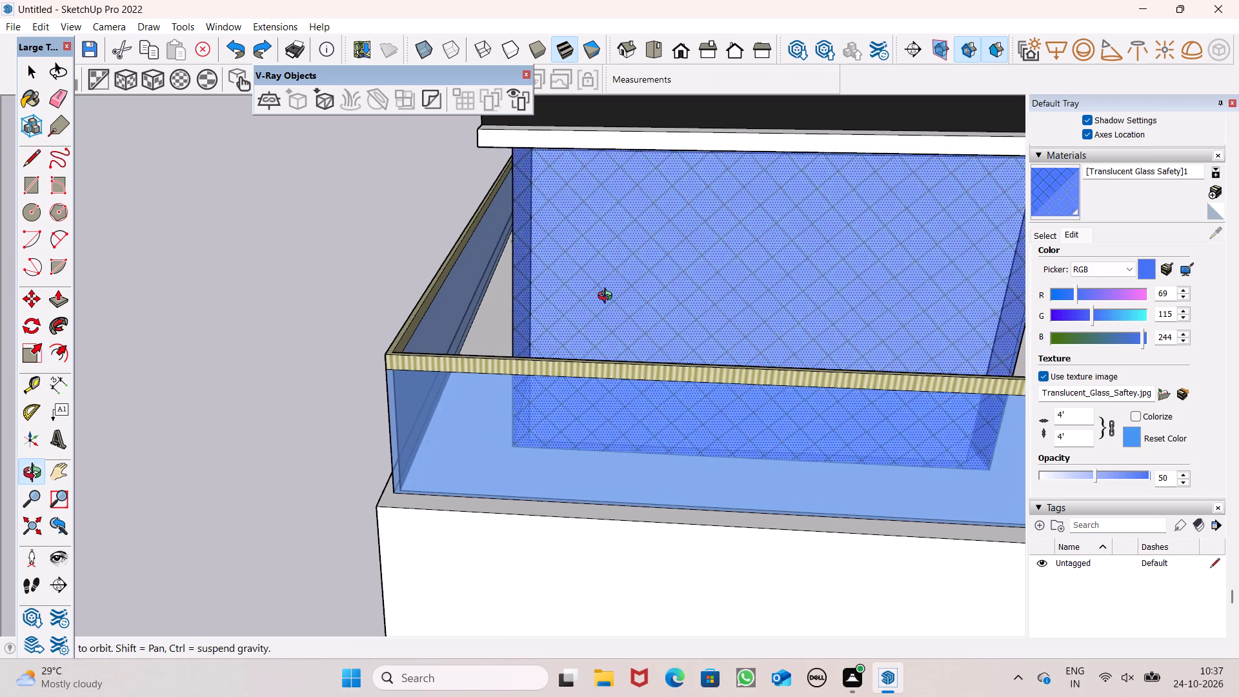
middle_drag(608, 298, 580, 298)
drag(512, 295, 512, 298)
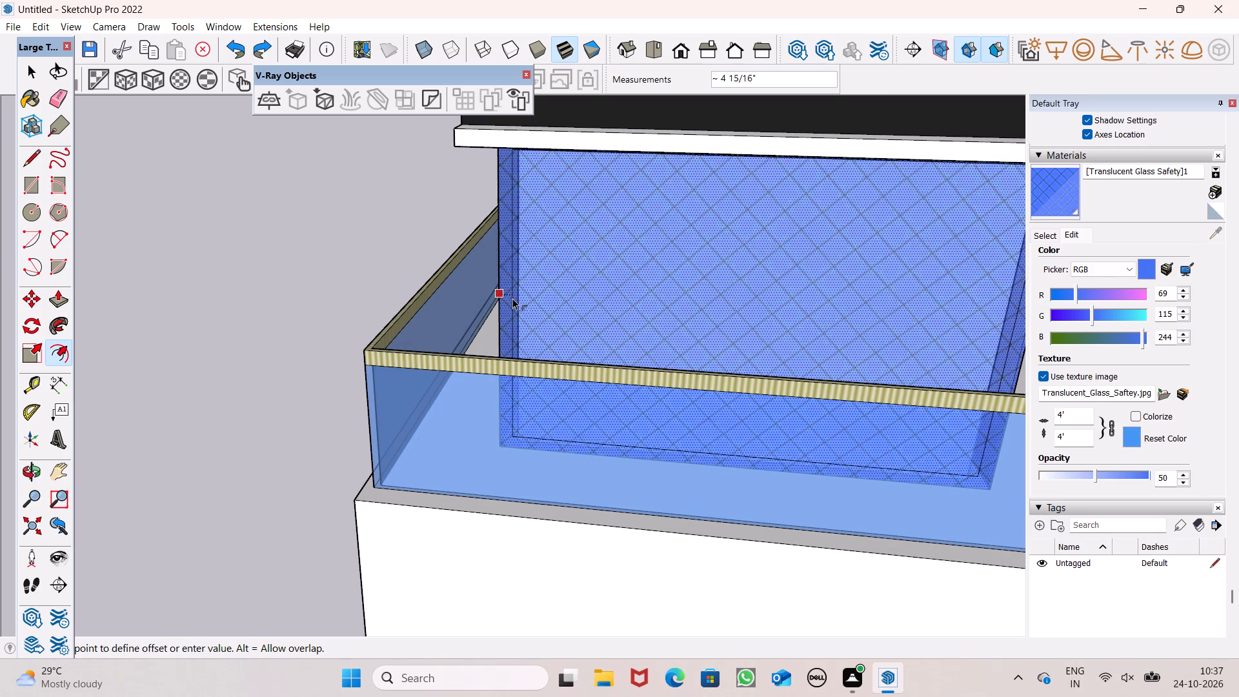
drag(512, 298, 503, 299)
key(space)
key(space)
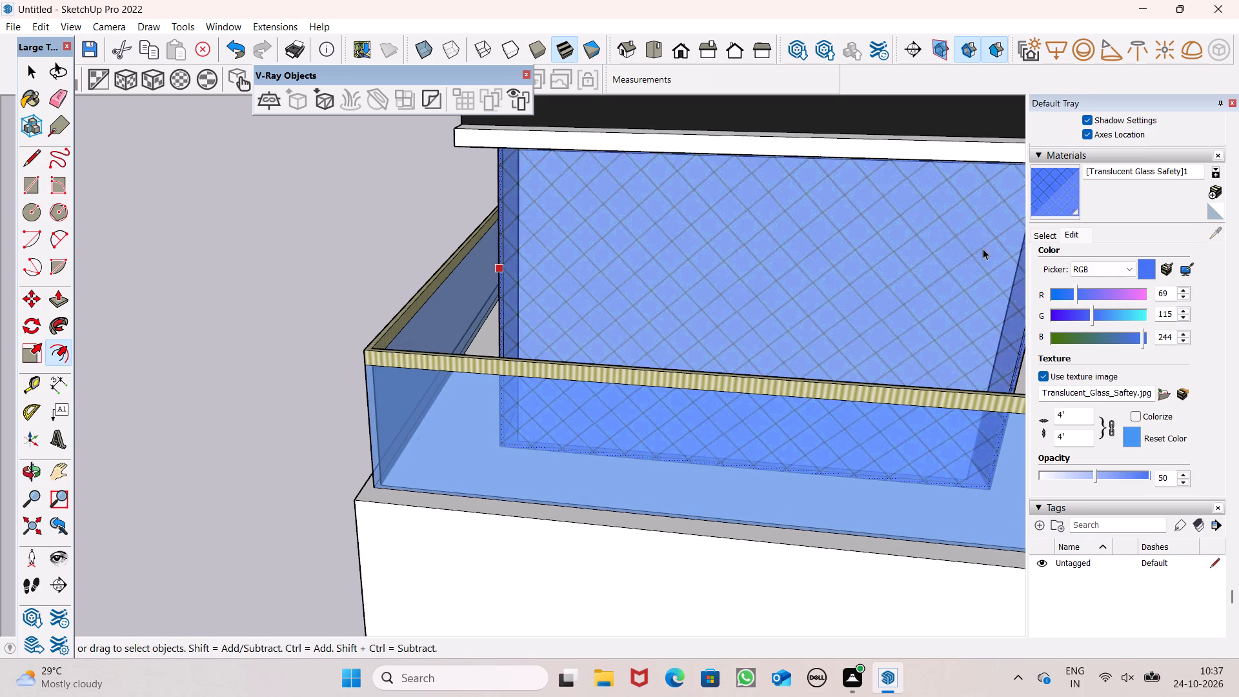
Paint the thin border of the outer side glass wall with white Color M00 from the Colors collection.
click(1047, 229)
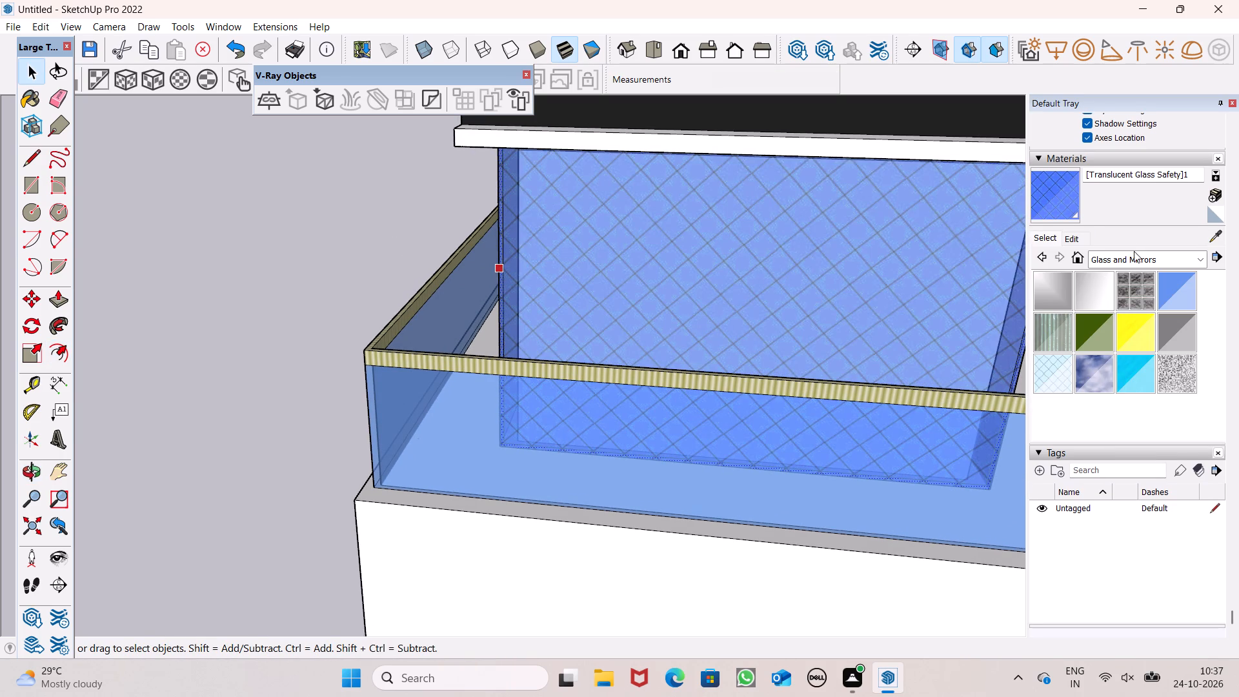
drag(1136, 257, 1149, 258)
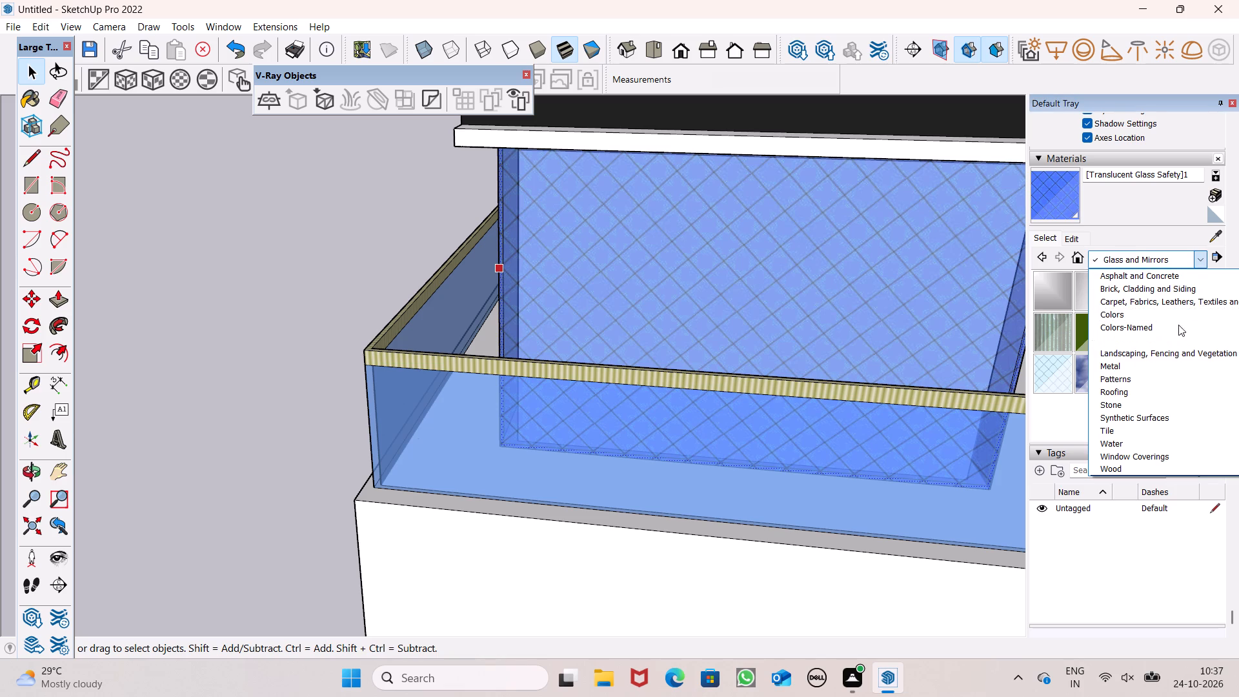
click(1173, 313)
scroll(1108, 341, down, 8)
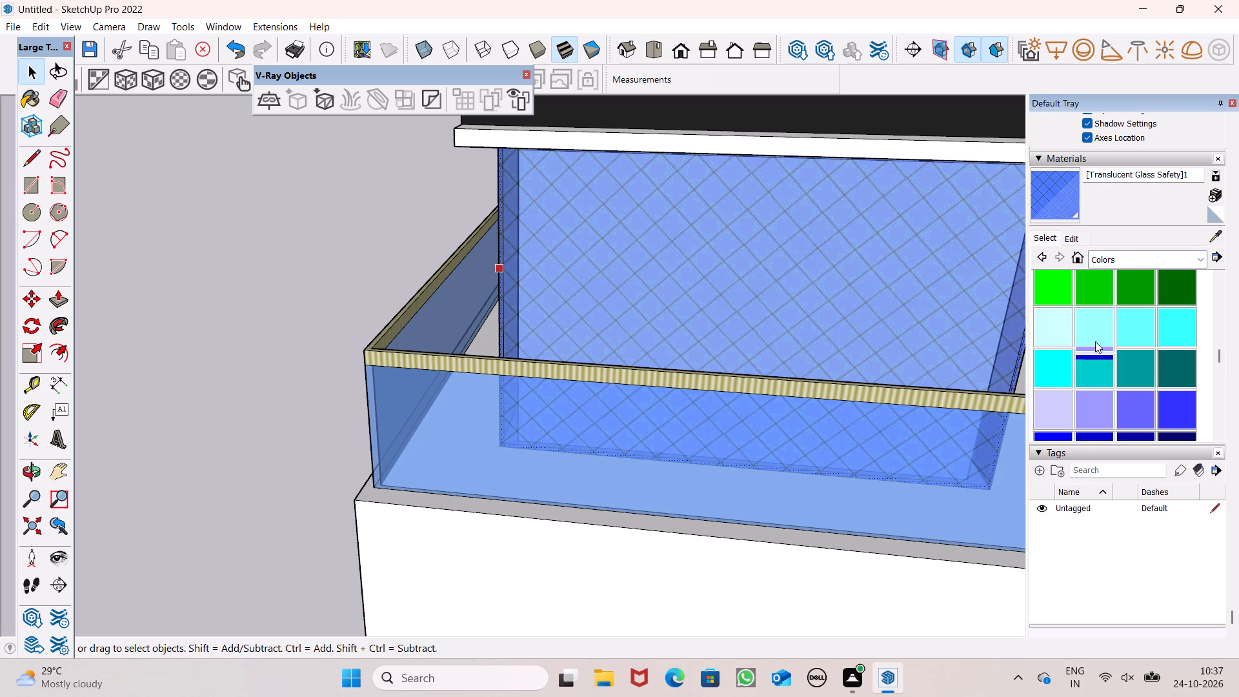
scroll(1095, 341, down, 3)
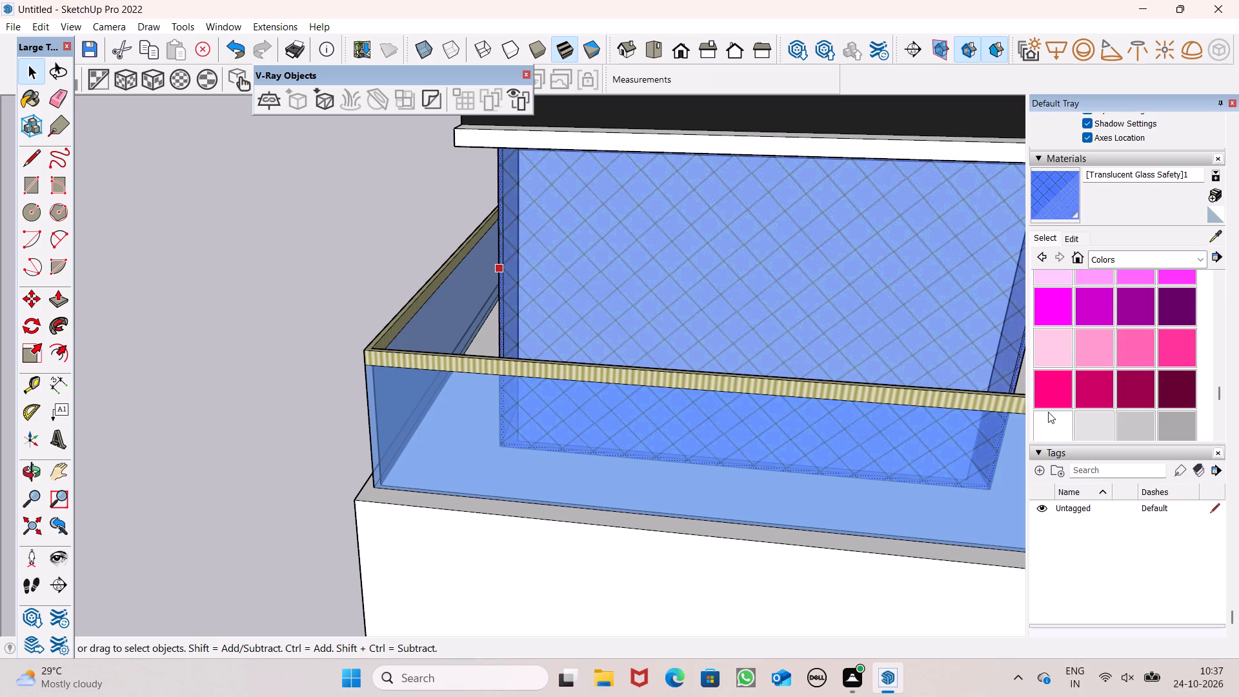
click(1048, 412)
scroll(514, 191, up, 7)
scroll(465, 223, up, 7)
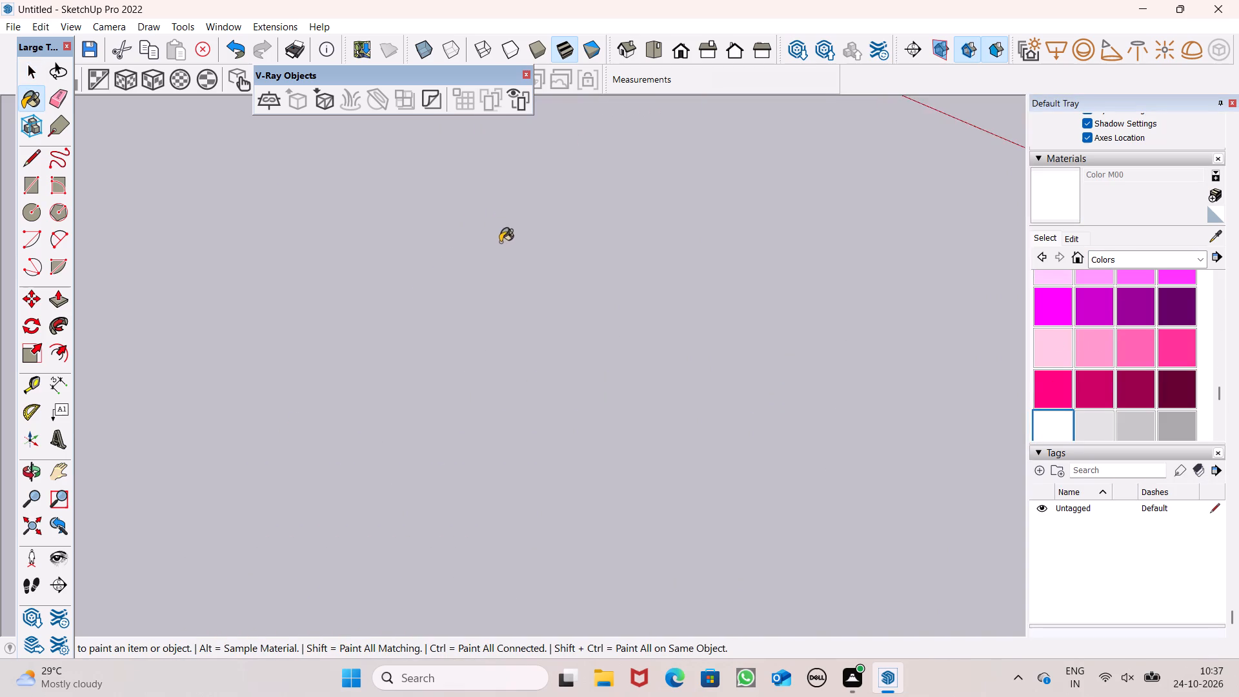
scroll(502, 250, down, 4)
scroll(562, 273, down, 6)
scroll(656, 325, up, 6)
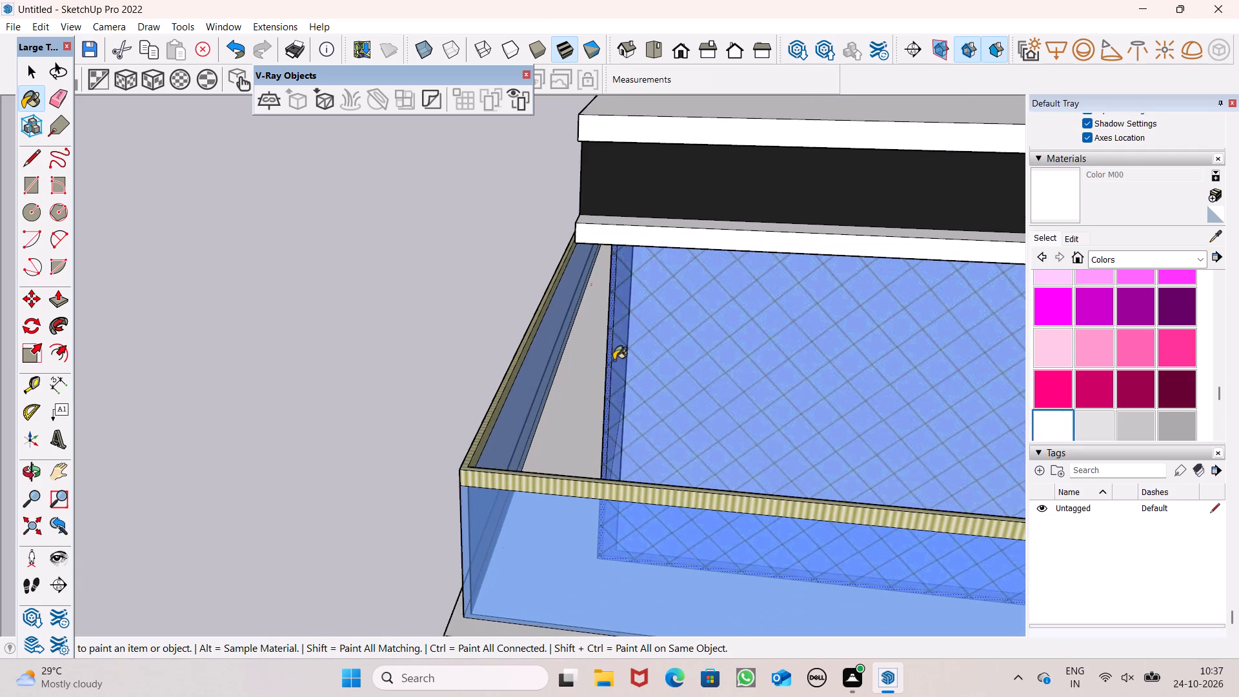
scroll(614, 360, up, 7)
click(607, 341)
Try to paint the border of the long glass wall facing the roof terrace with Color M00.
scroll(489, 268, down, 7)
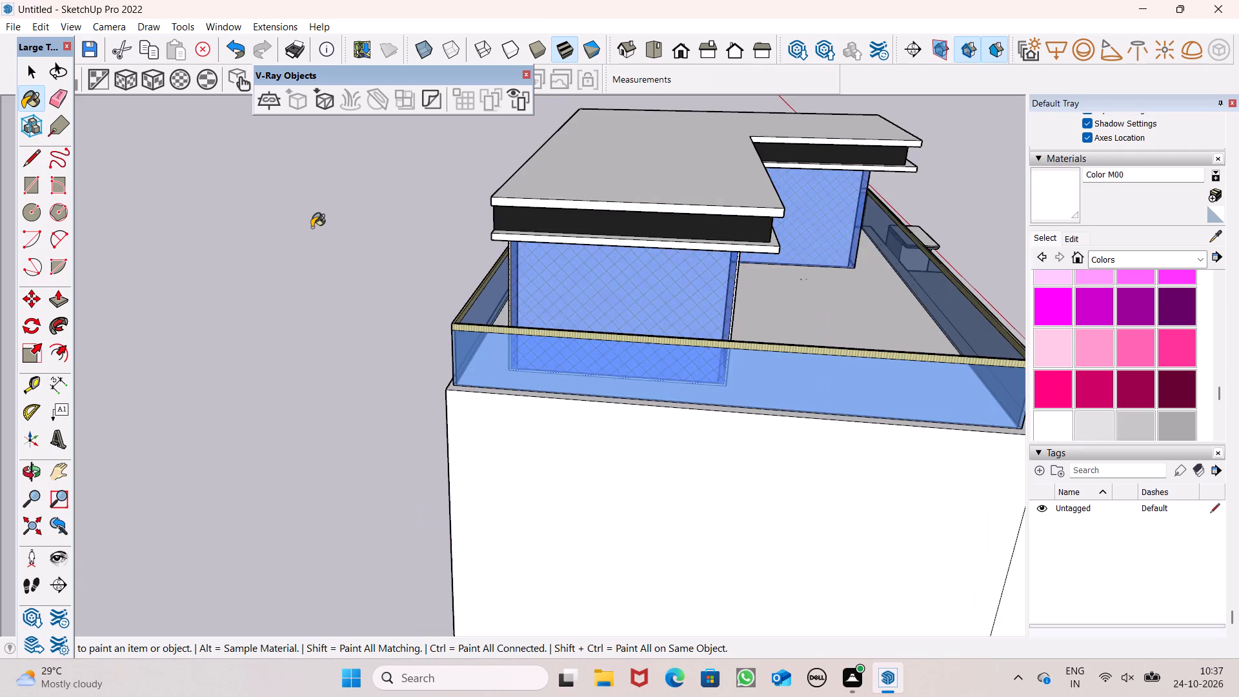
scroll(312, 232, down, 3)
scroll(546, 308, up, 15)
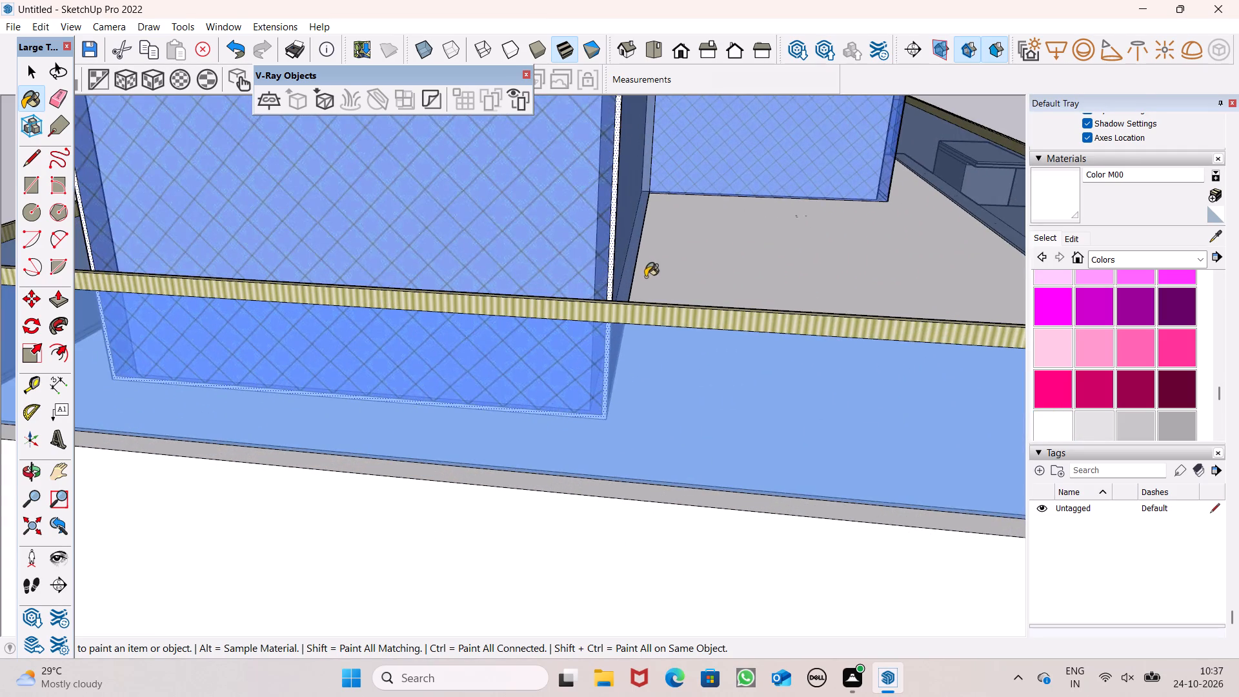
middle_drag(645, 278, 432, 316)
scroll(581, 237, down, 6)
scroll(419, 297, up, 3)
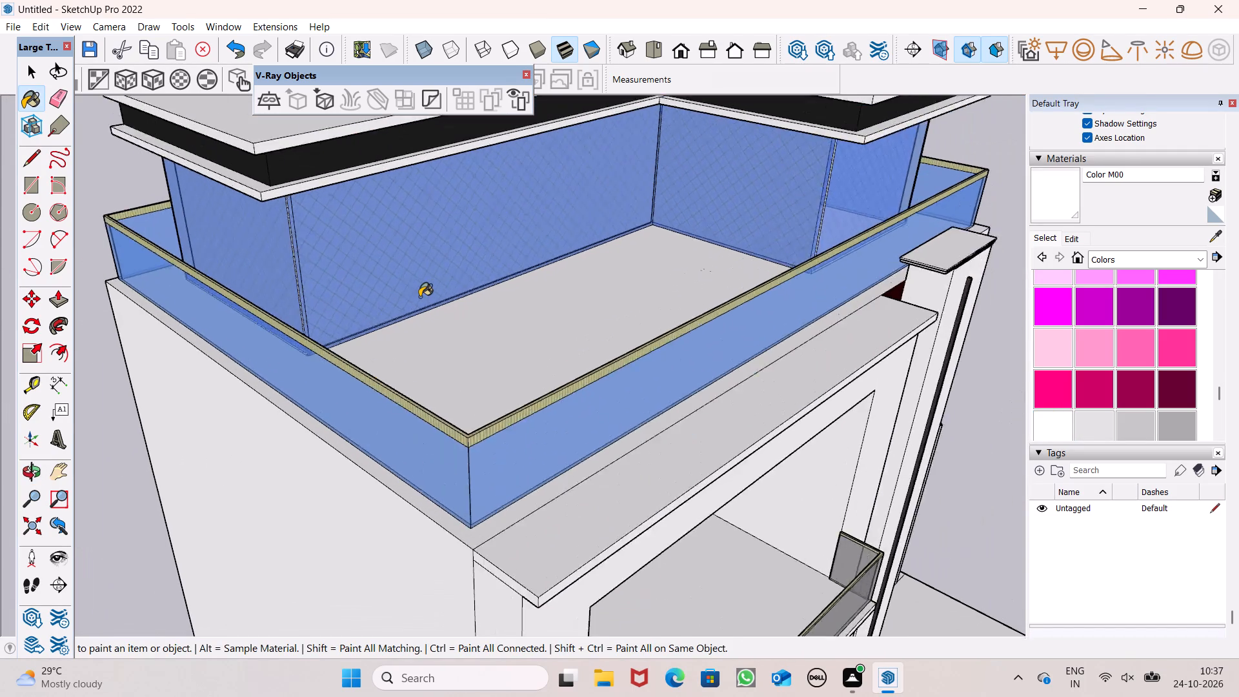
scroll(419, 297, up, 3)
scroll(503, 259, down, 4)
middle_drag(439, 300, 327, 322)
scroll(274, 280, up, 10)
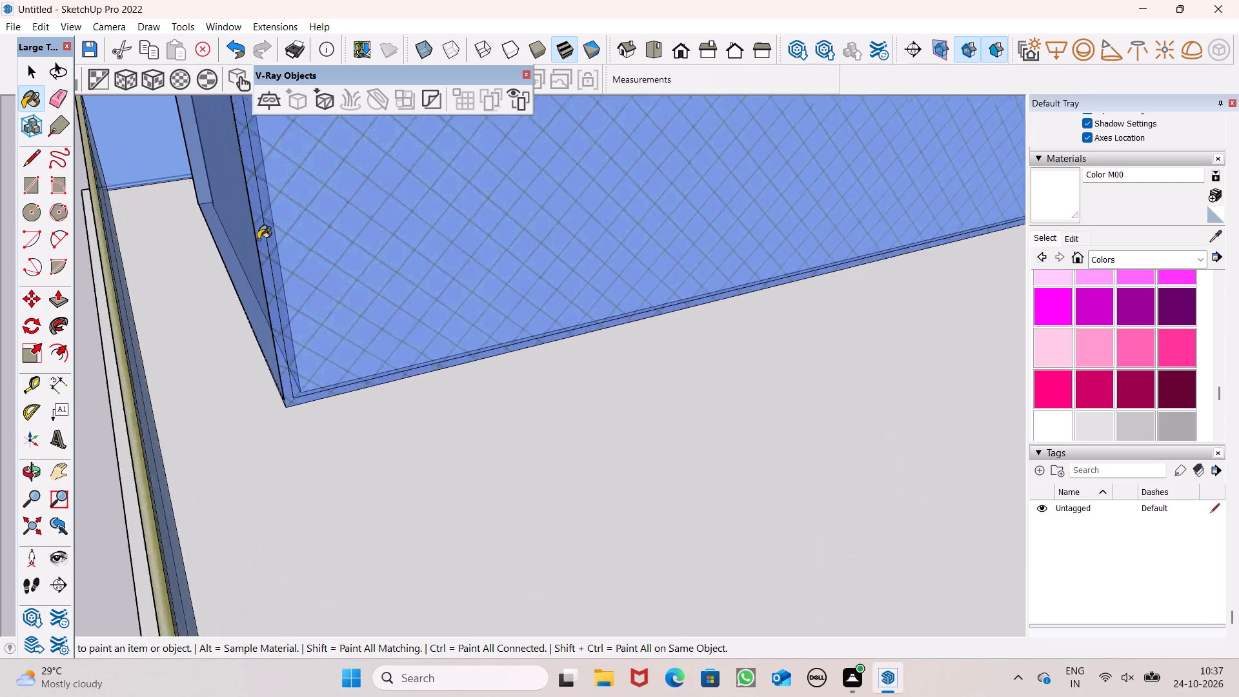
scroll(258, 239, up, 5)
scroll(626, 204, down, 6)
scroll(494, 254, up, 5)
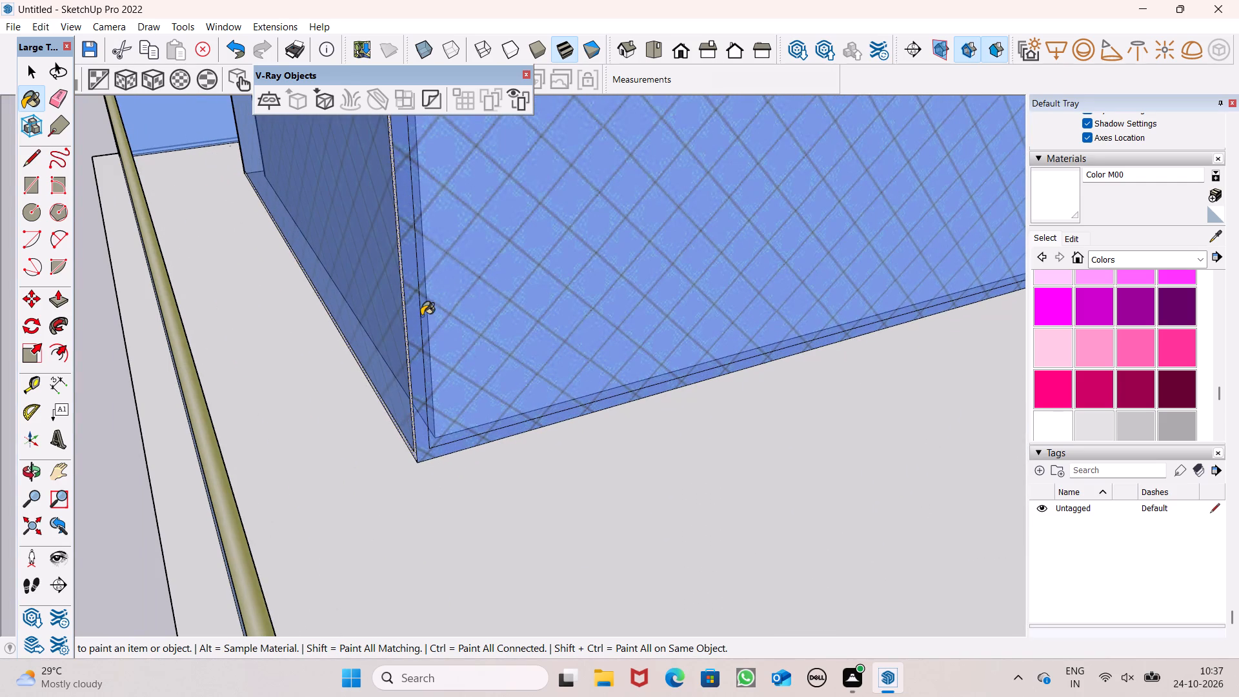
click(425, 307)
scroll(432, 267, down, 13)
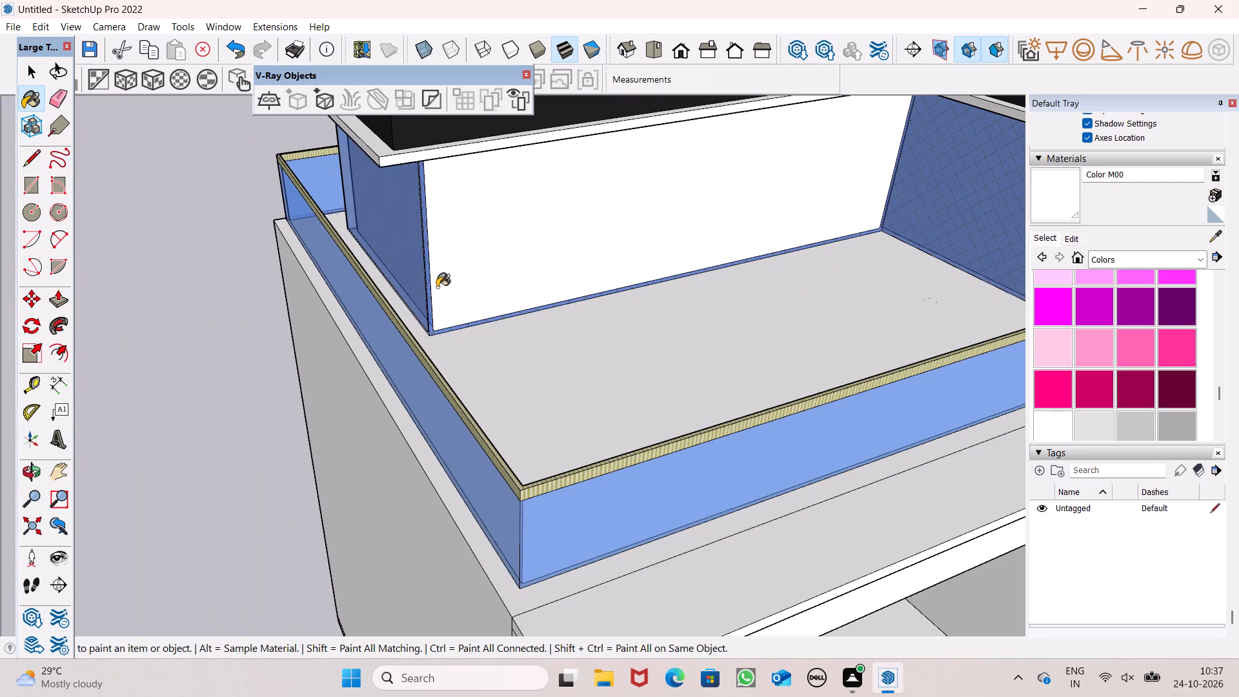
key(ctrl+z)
Paint the thin border around the long terrace-facing glass wall with Color M00.
middle_drag(498, 336, 332, 363)
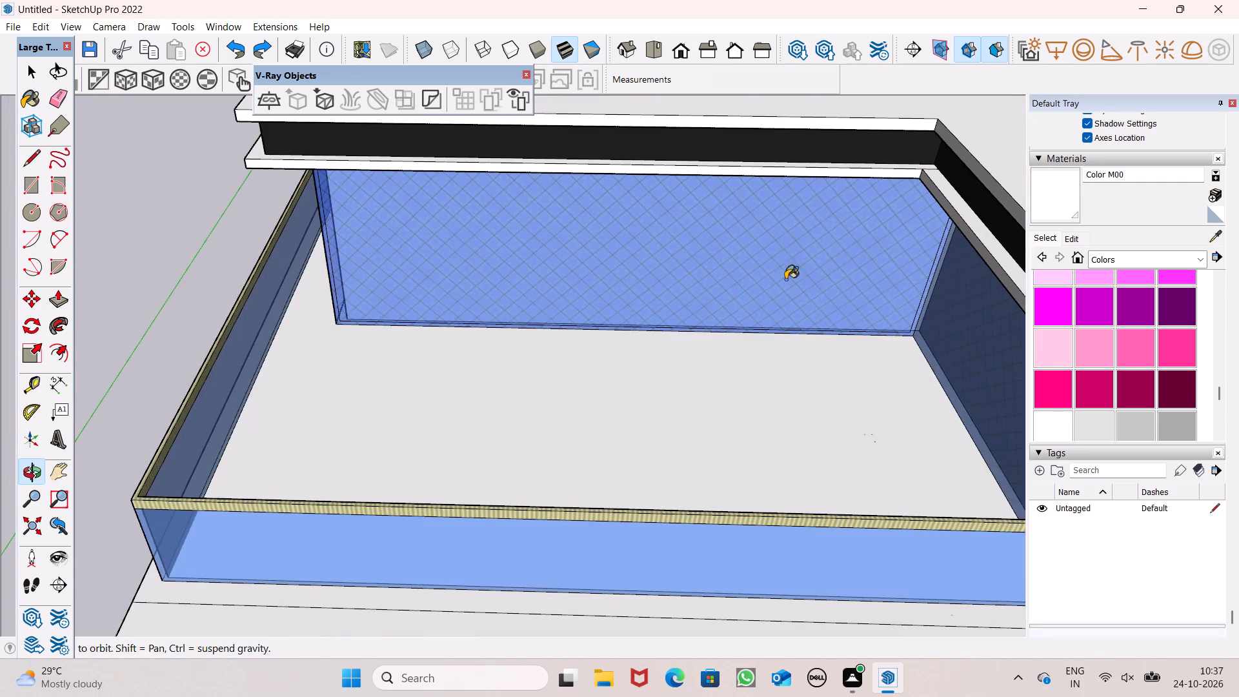
scroll(787, 285, down, 3)
scroll(493, 272, up, 7)
middle_drag(408, 259, 470, 221)
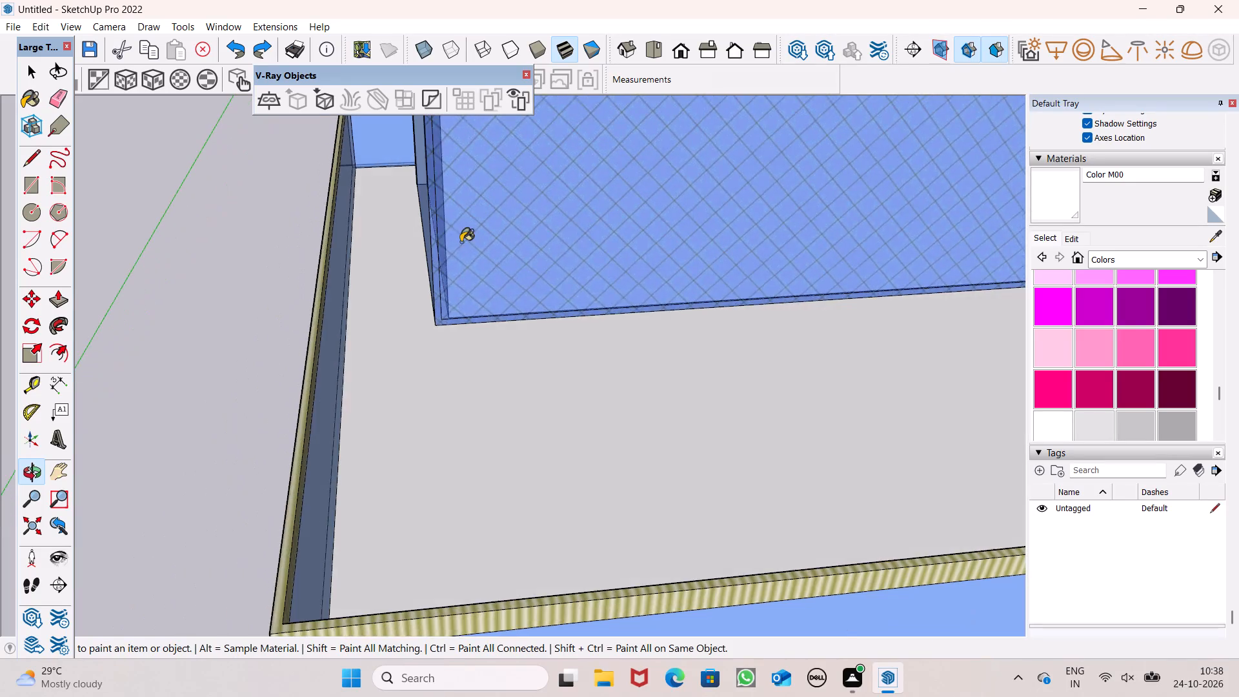
scroll(441, 279, up, 7)
click(436, 335)
Examine the rooftop room's glass walls from the side and terrace, checking the far recessed side wall's edges for a border.
scroll(439, 330, down, 11)
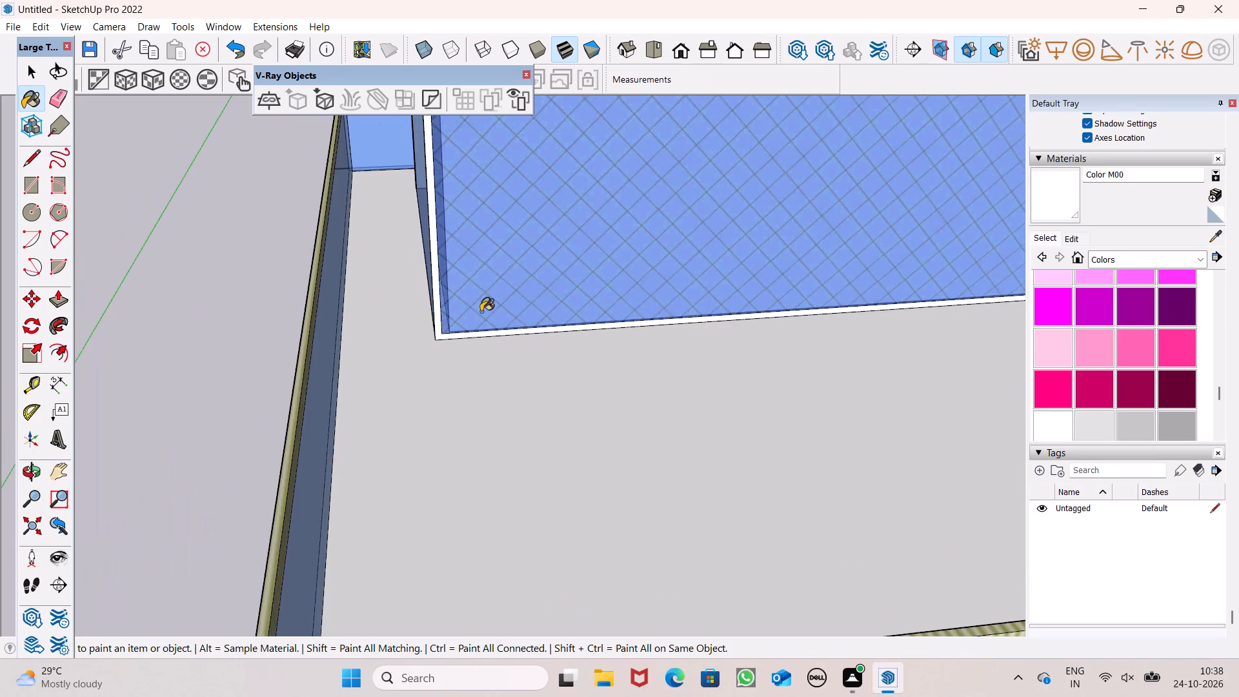
scroll(481, 312, down, 3)
middle_drag(510, 319, 737, 315)
scroll(567, 328, down, 7)
scroll(357, 312, down, 5)
middle_drag(483, 295, 675, 283)
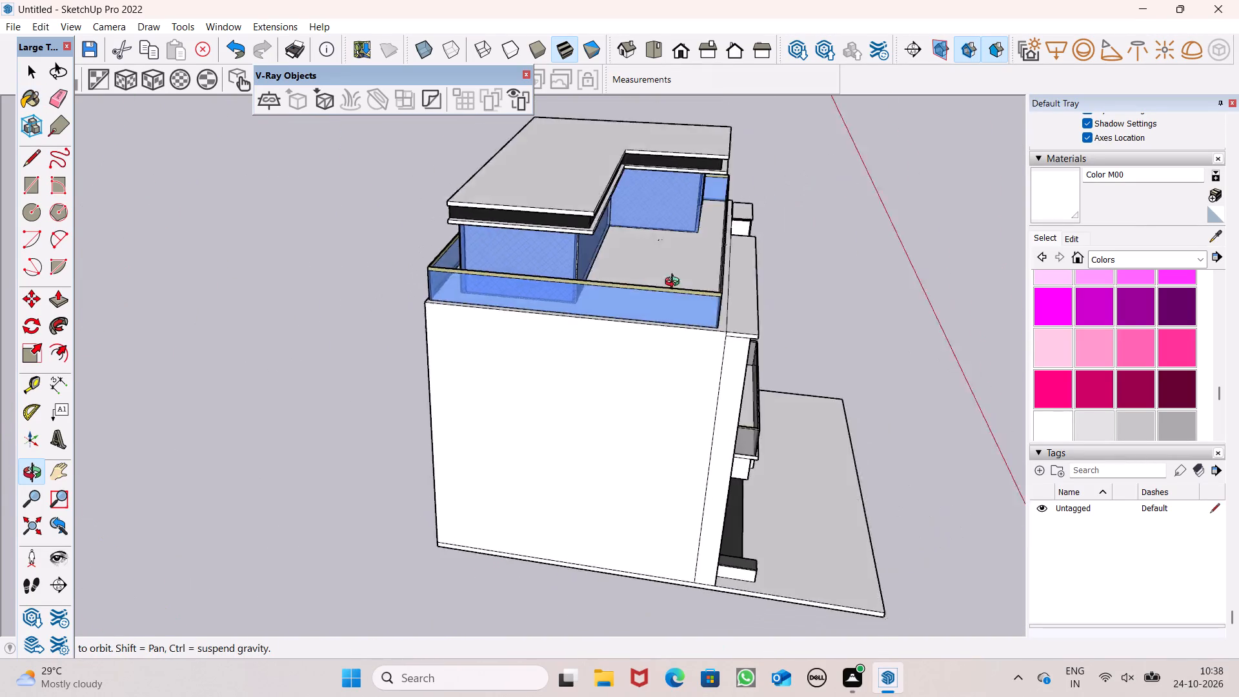
middle_drag(675, 283, 748, 271)
scroll(746, 273, up, 1)
scroll(467, 277, up, 8)
scroll(251, 259, down, 5)
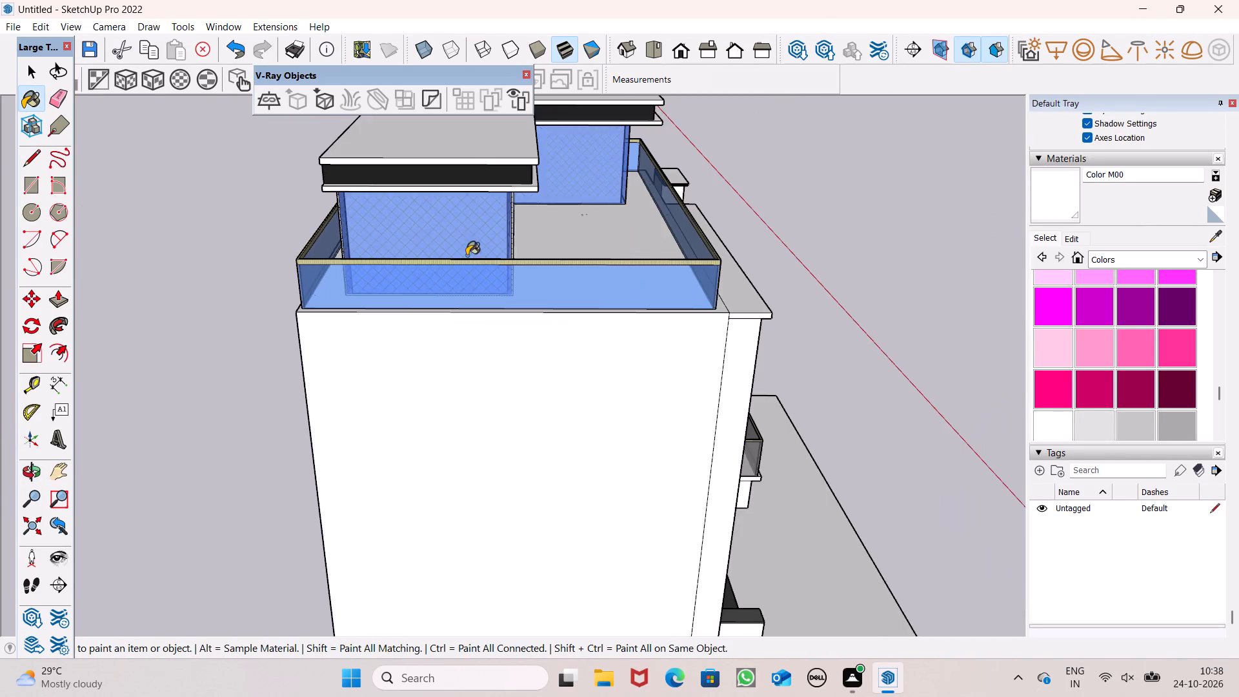
scroll(603, 232, up, 7)
scroll(583, 156, up, 8)
scroll(622, 221, up, 7)
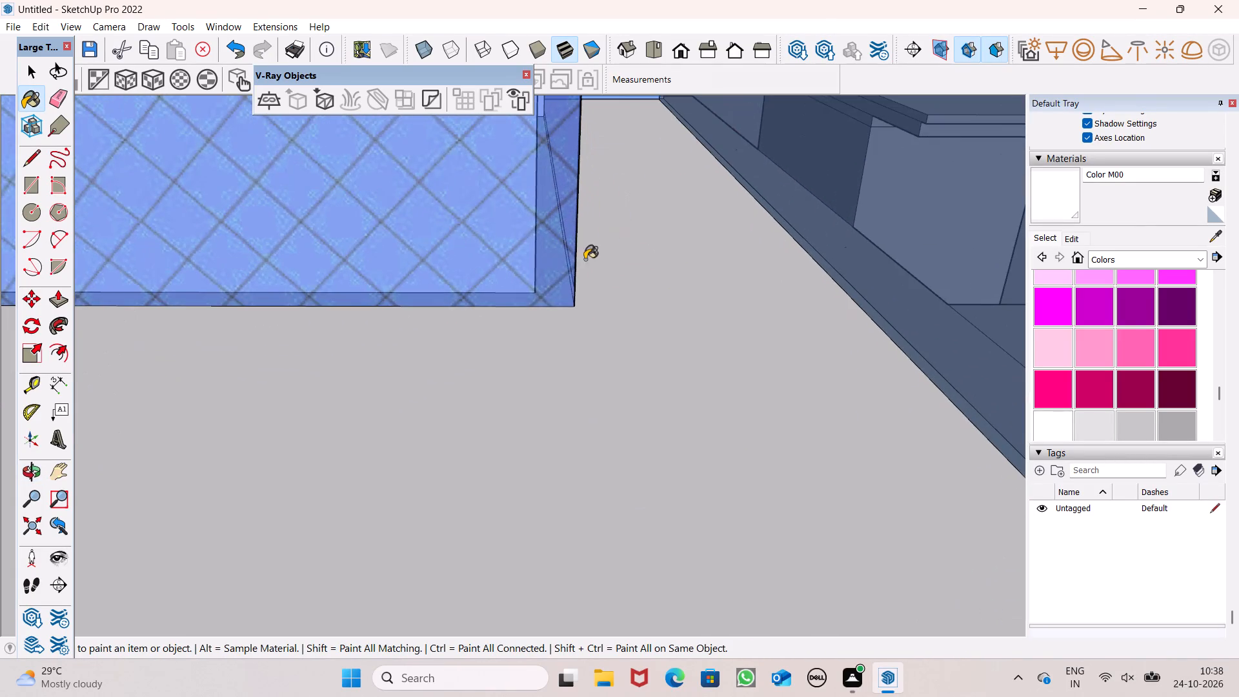
scroll(579, 286, up, 5)
scroll(610, 258, down, 13)
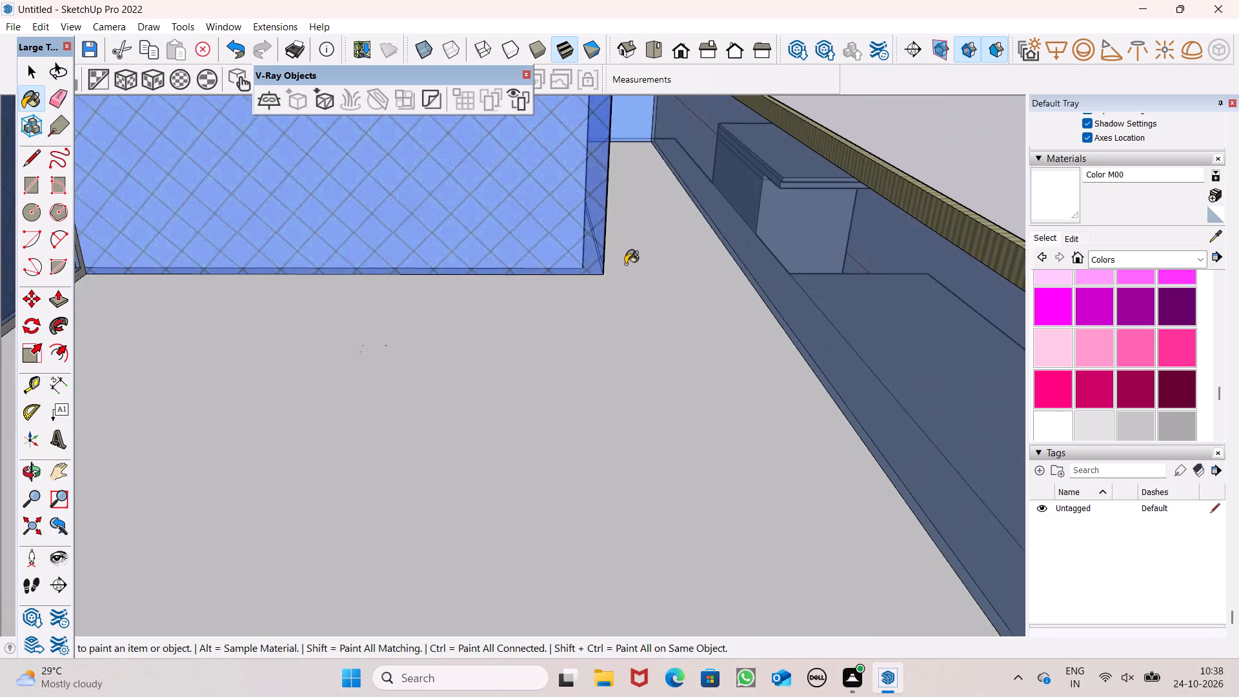
scroll(625, 264, down, 7)
middle_drag(627, 275, 412, 312)
scroll(563, 308, up, 1)
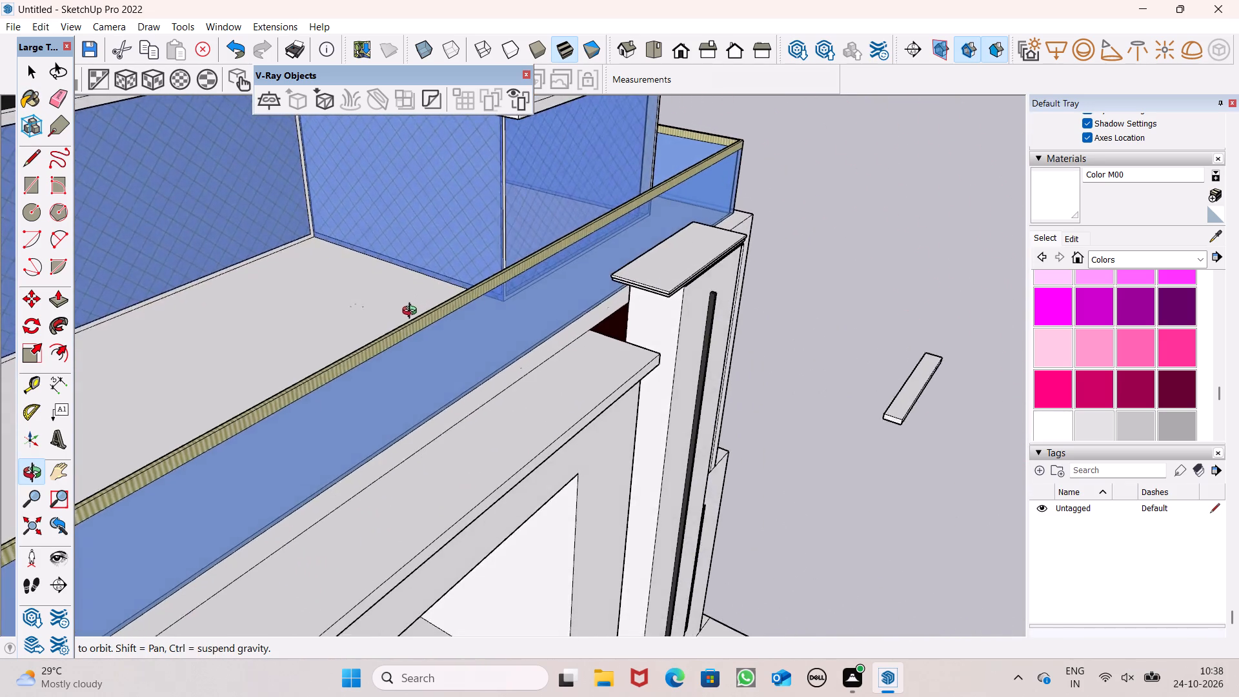
middle_drag(412, 312, 586, 245)
scroll(563, 392, down, 6)
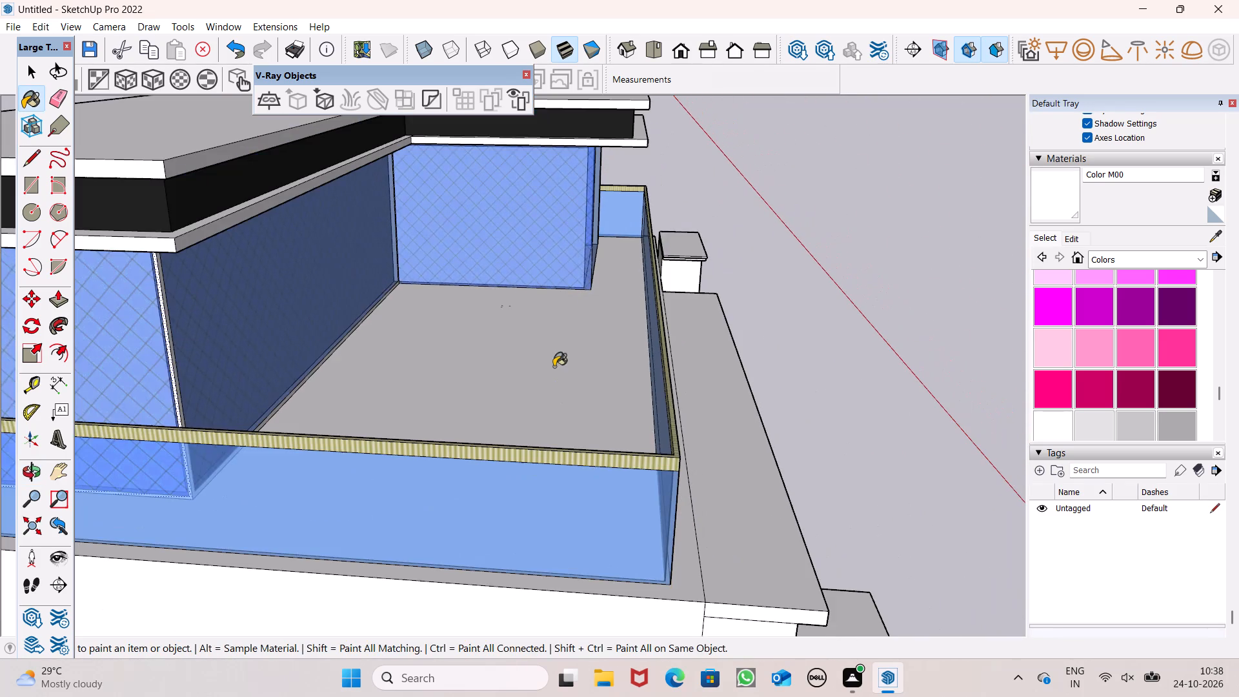
Offset the edges of the far recessed glass wall of the rooftop room inward to form a thin border.
key(space)
middle_drag(581, 232, 592, 163)
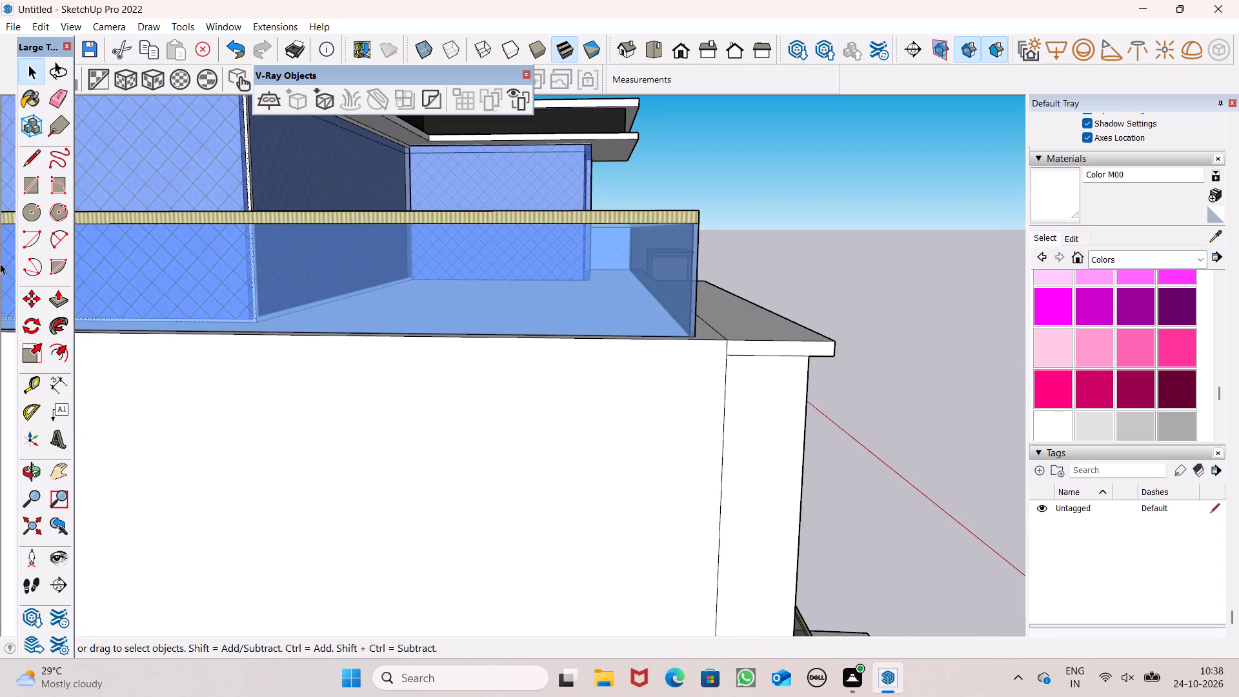
click(54, 357)
scroll(536, 192, up, 6)
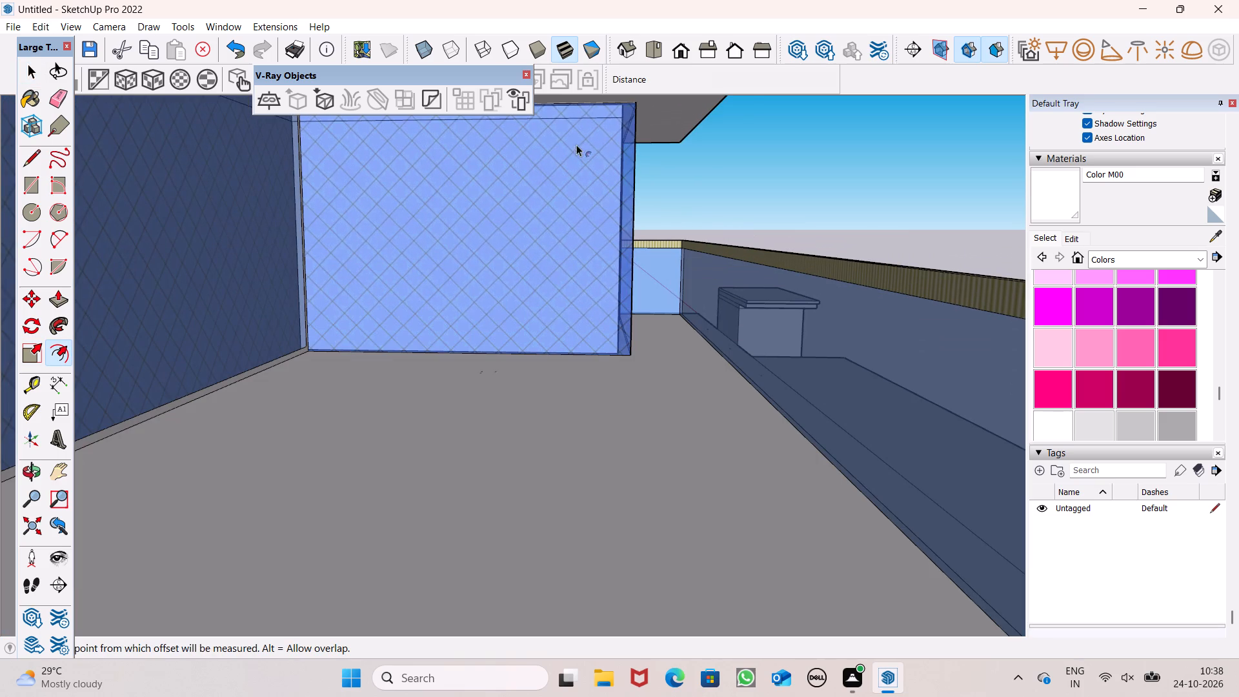
key(space)
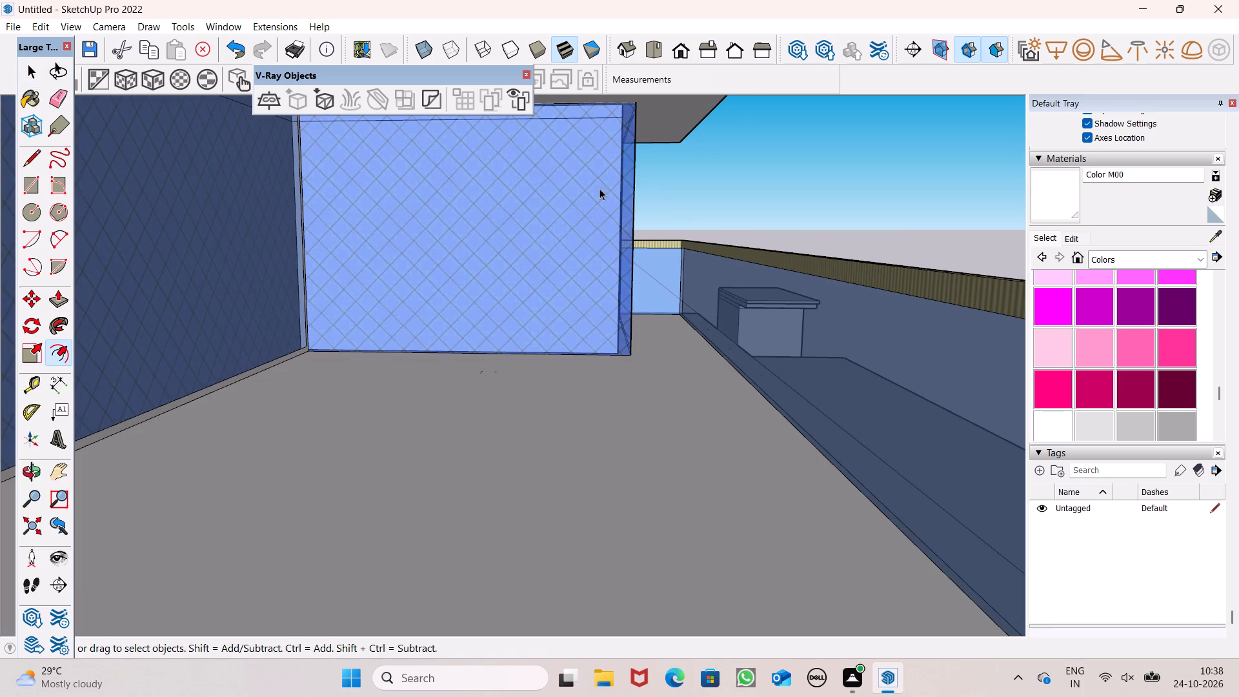
click(594, 197)
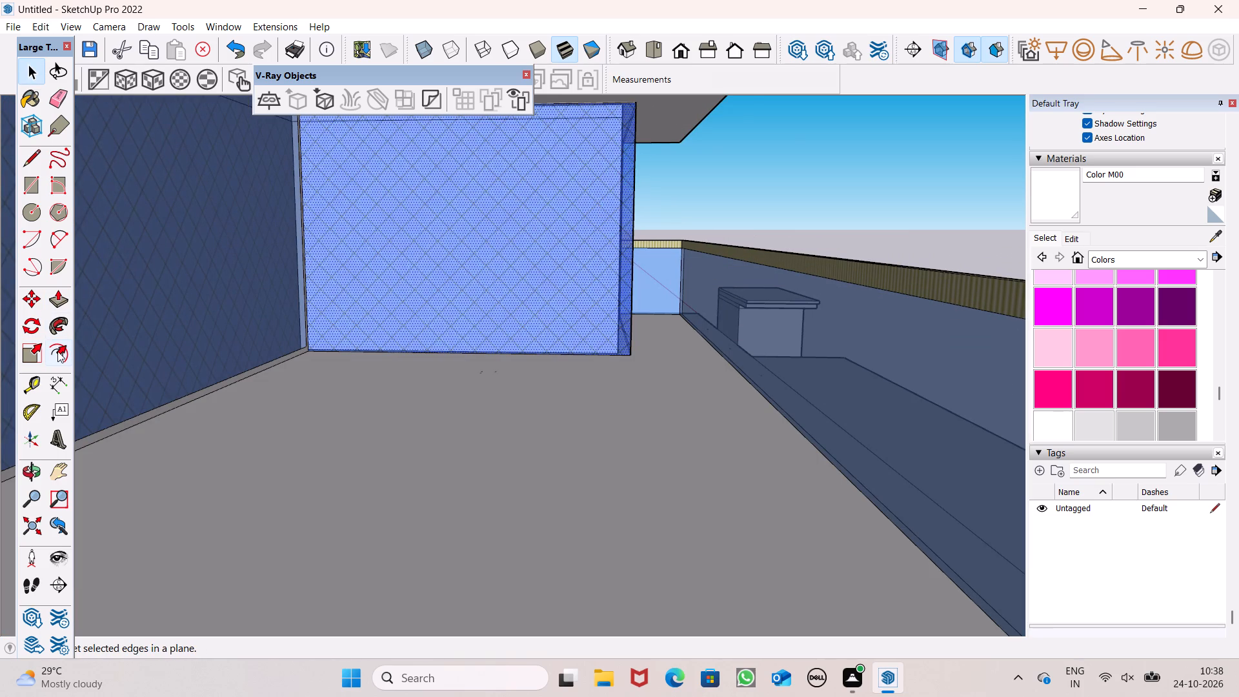
click(57, 351)
drag(630, 259, 627, 257)
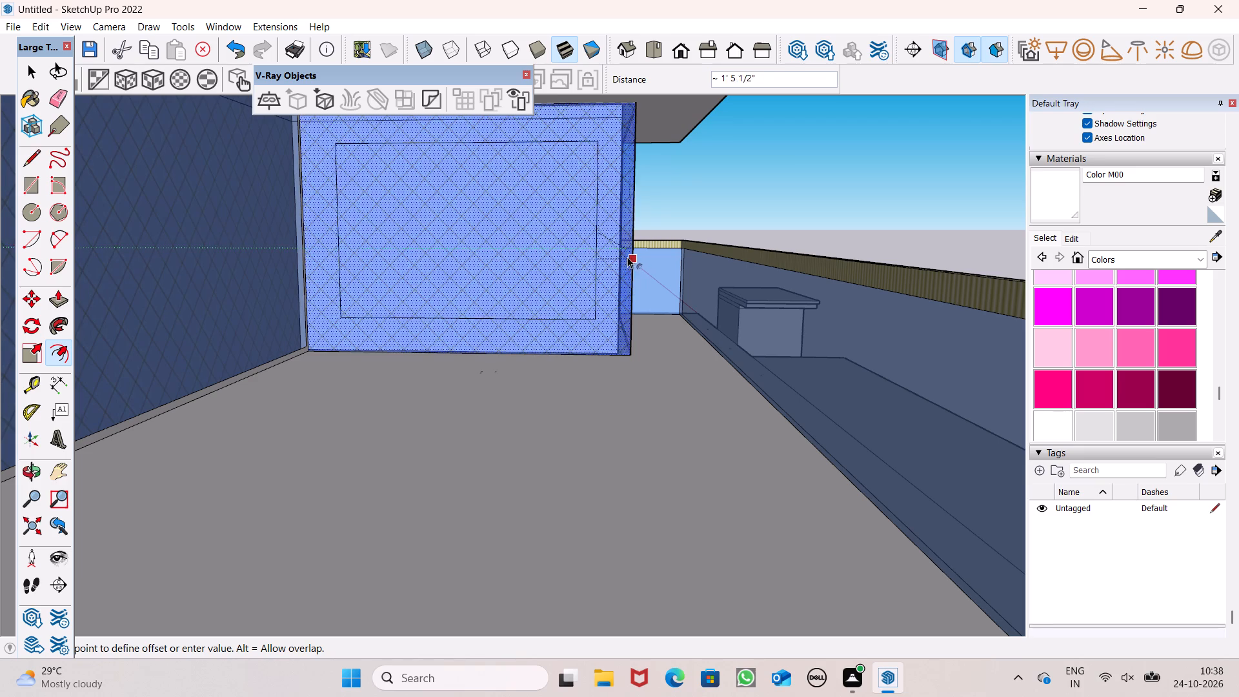
drag(627, 257, 629, 254)
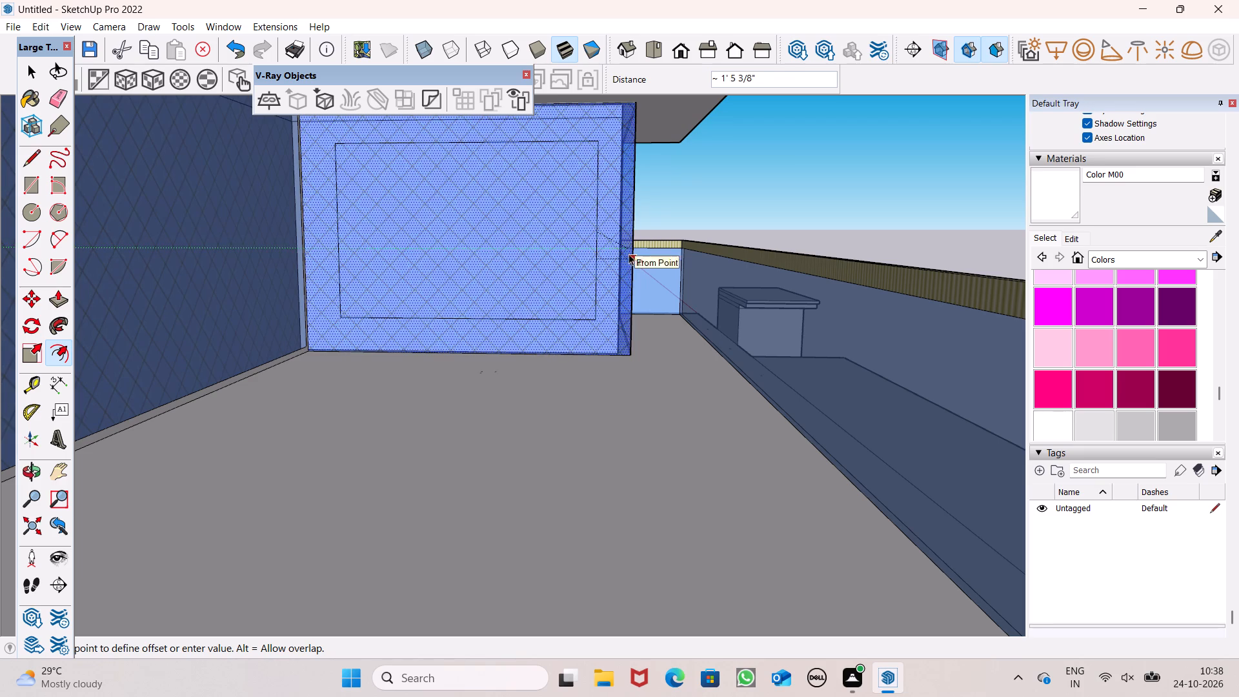
drag(629, 254, 629, 248)
scroll(623, 218, up, 8)
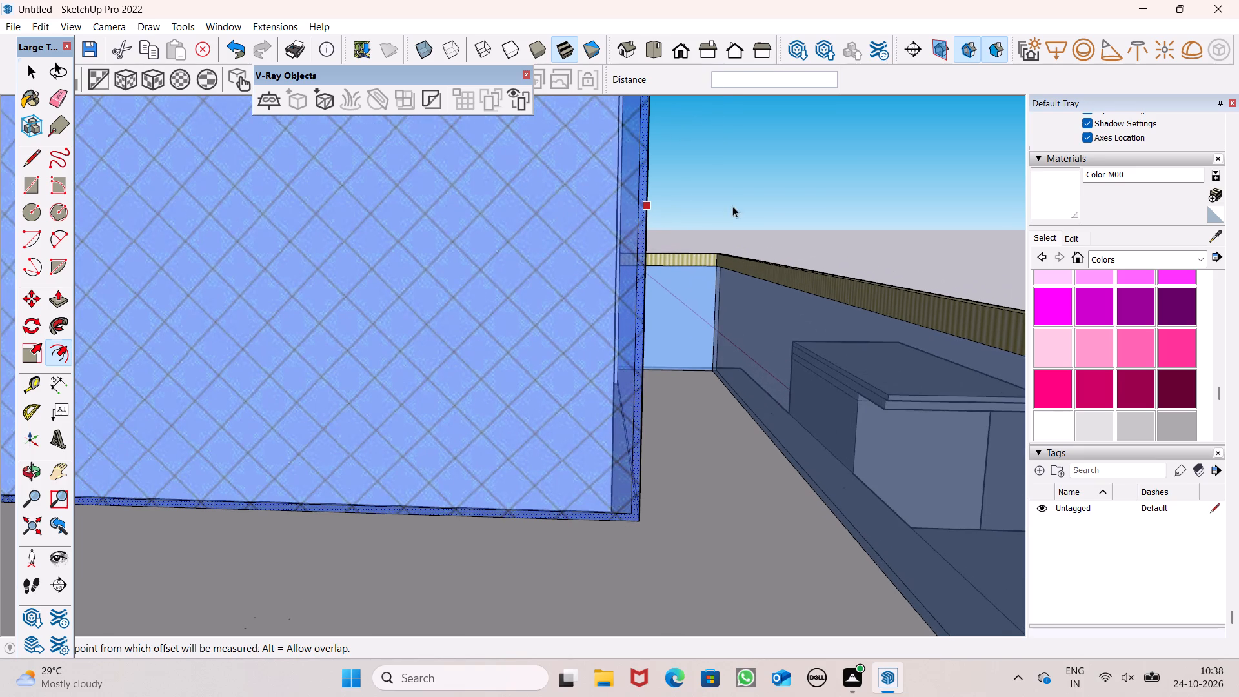
Paint the thin border of the far recessed glass wall with Color M00.
key(space)
click(1054, 212)
scroll(659, 406, up, 5)
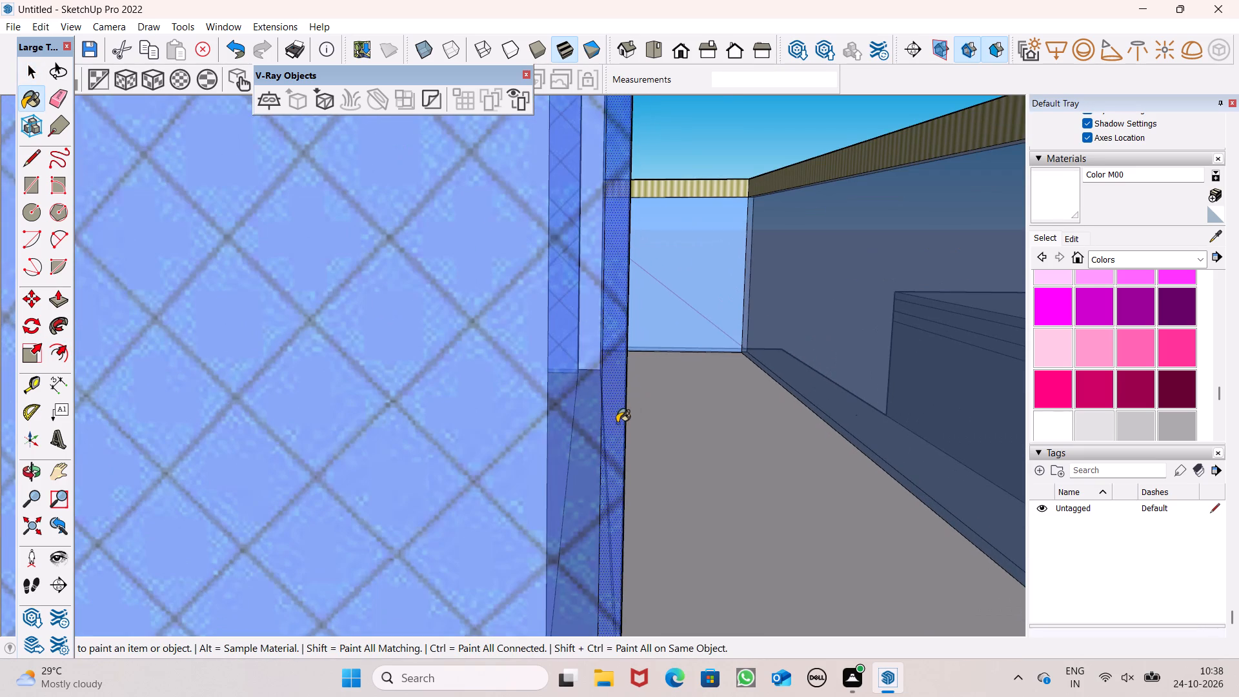
click(617, 423)
scroll(675, 340, down, 10)
middle_drag(718, 350, 618, 401)
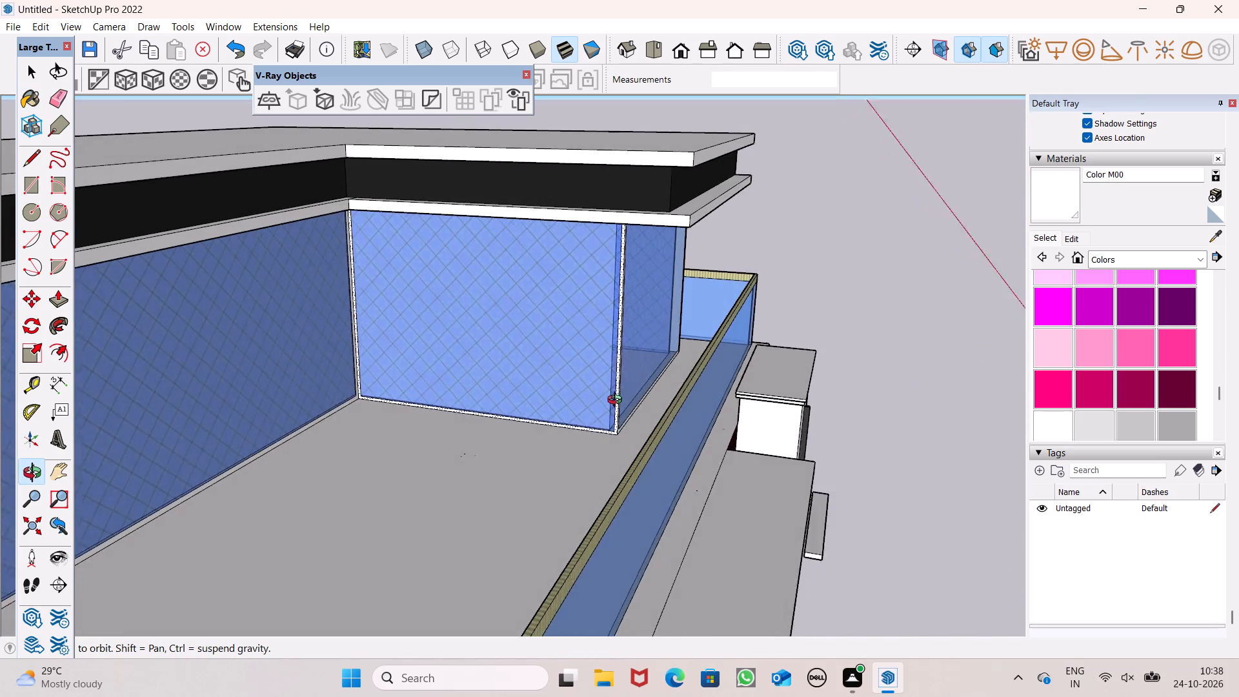
middle_drag(618, 401, 591, 410)
key(space)
click(820, 222)
Paint the front and adjoining side panels of the roof terrace's glass railing with Translucent Glass Gray from the Glass and Mirrors collection.
scroll(821, 217, down, 9)
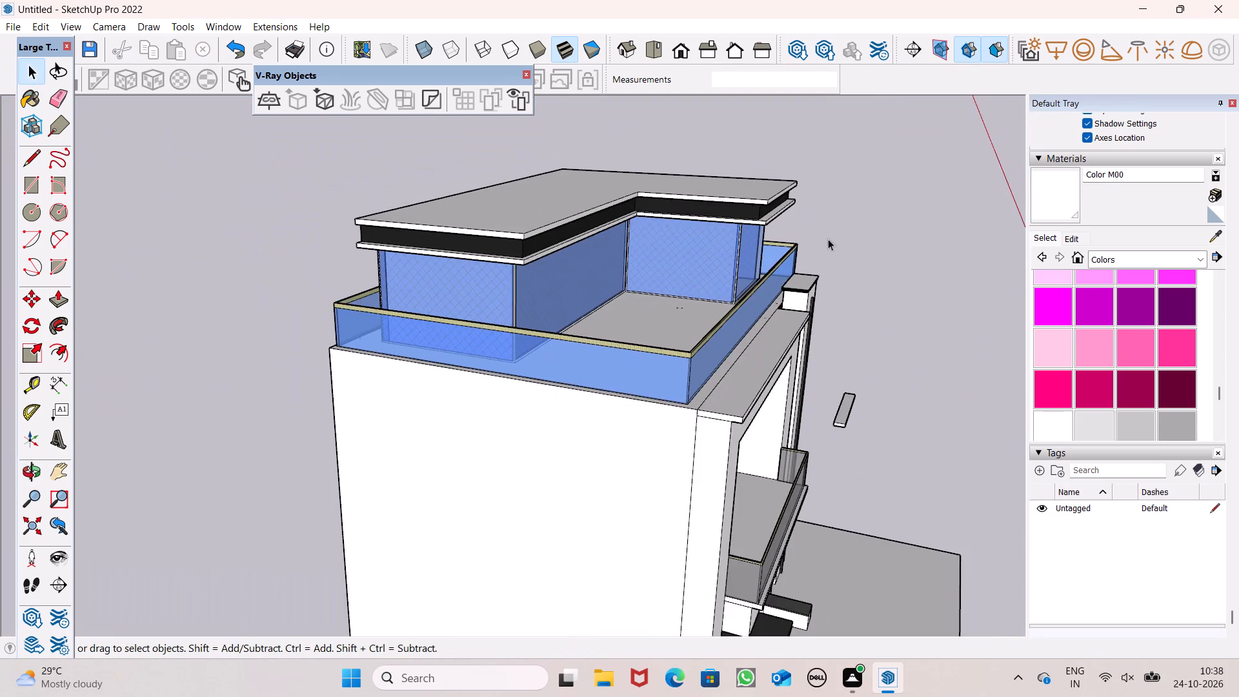
middle_drag(827, 240, 653, 304)
scroll(653, 307, up, 1)
click(1129, 261)
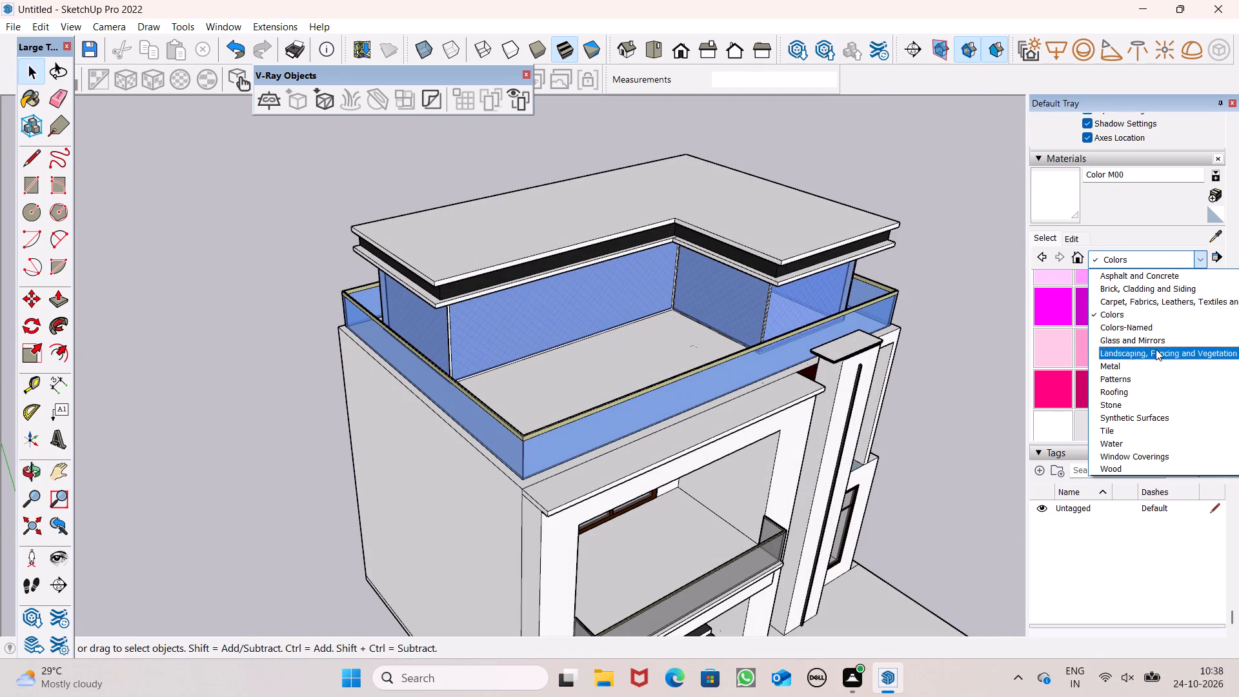
click(1153, 365)
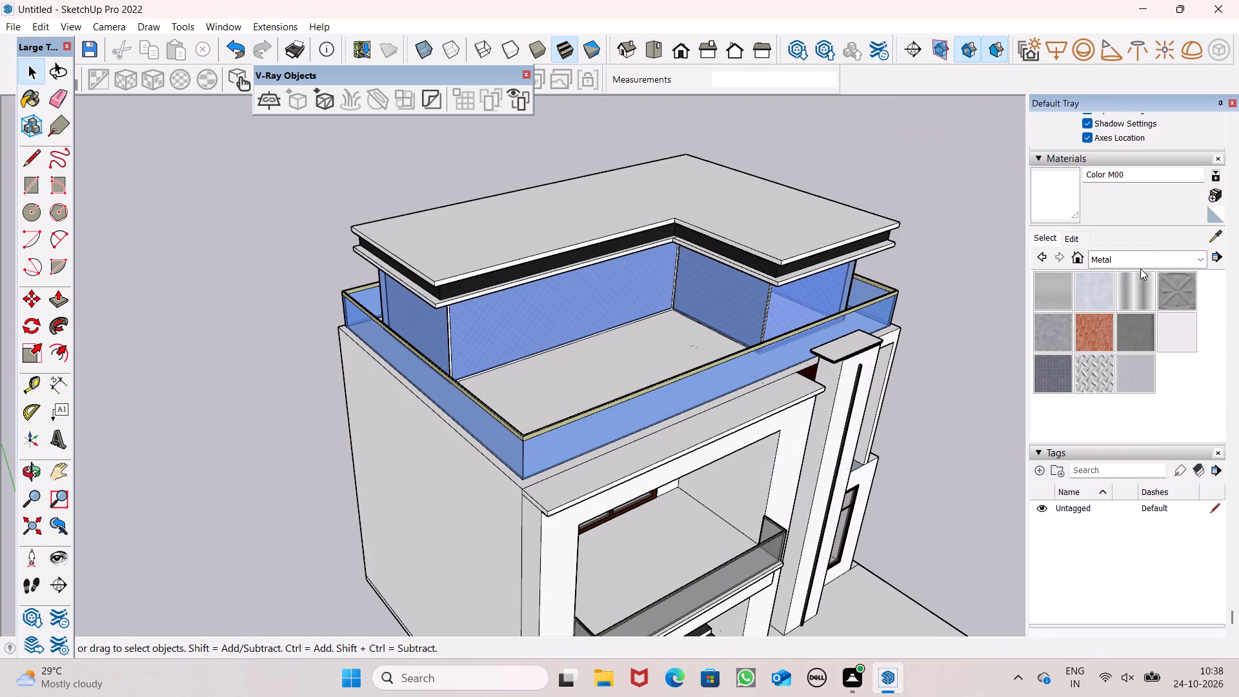
click(1134, 254)
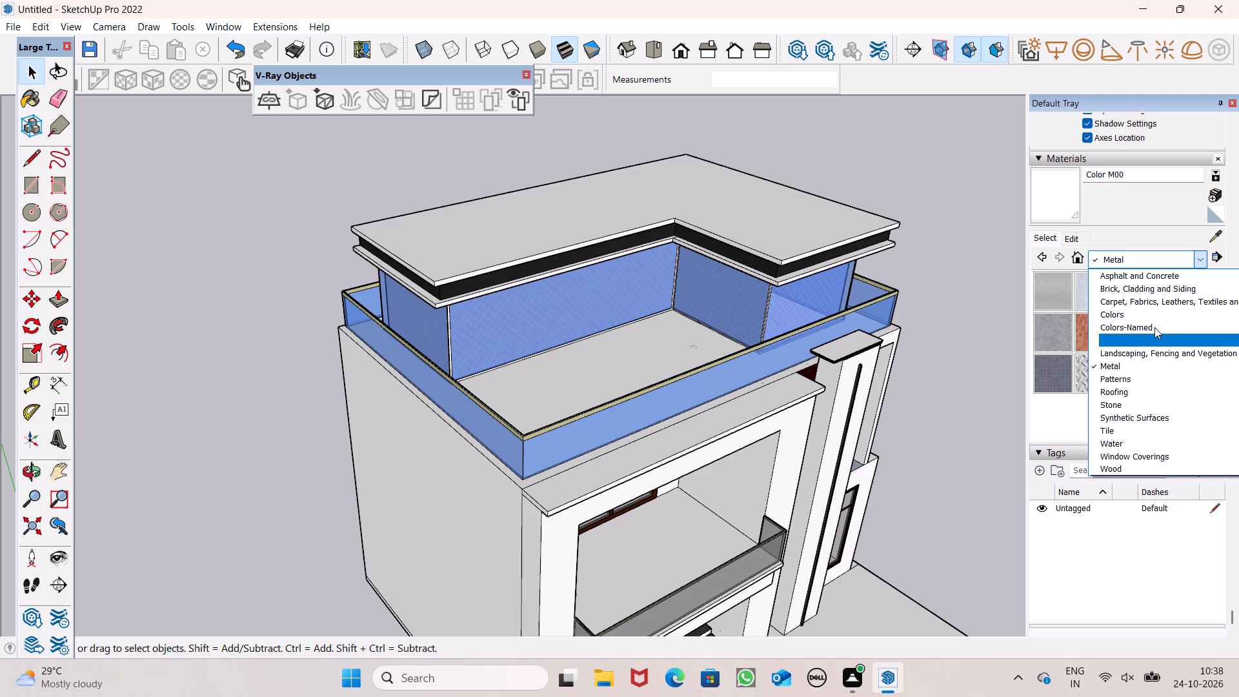
click(1151, 337)
click(1193, 339)
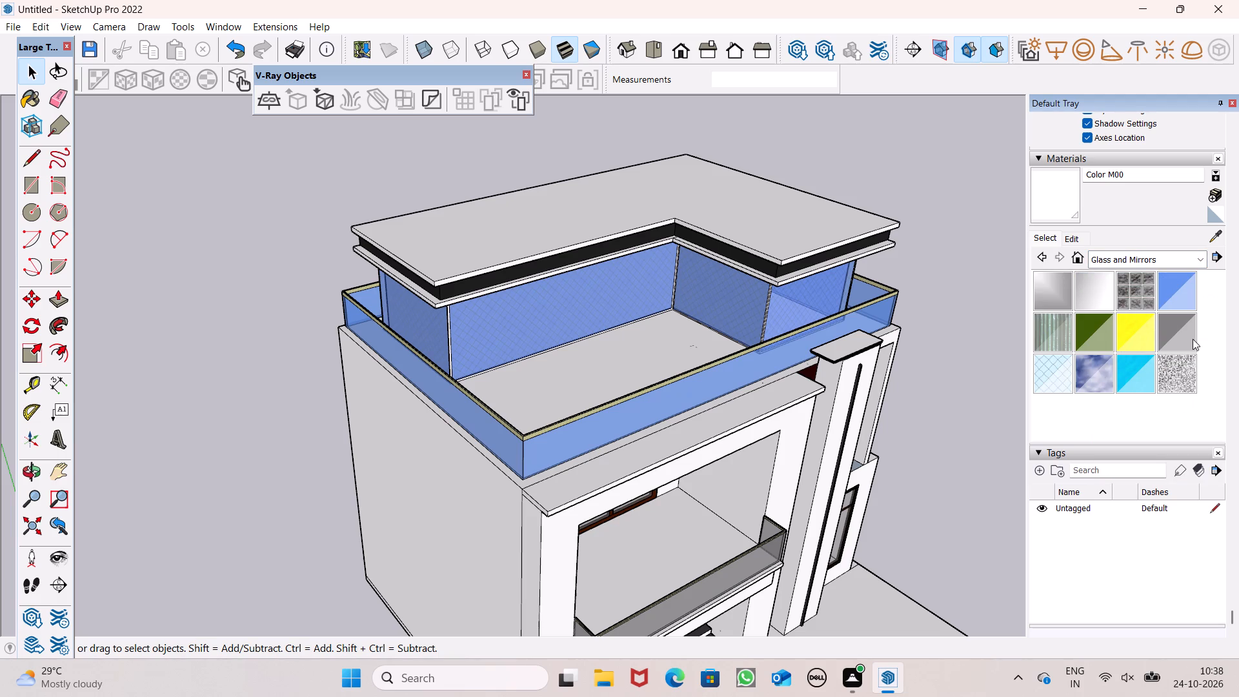
click(625, 422)
middle_drag(583, 441, 923, 367)
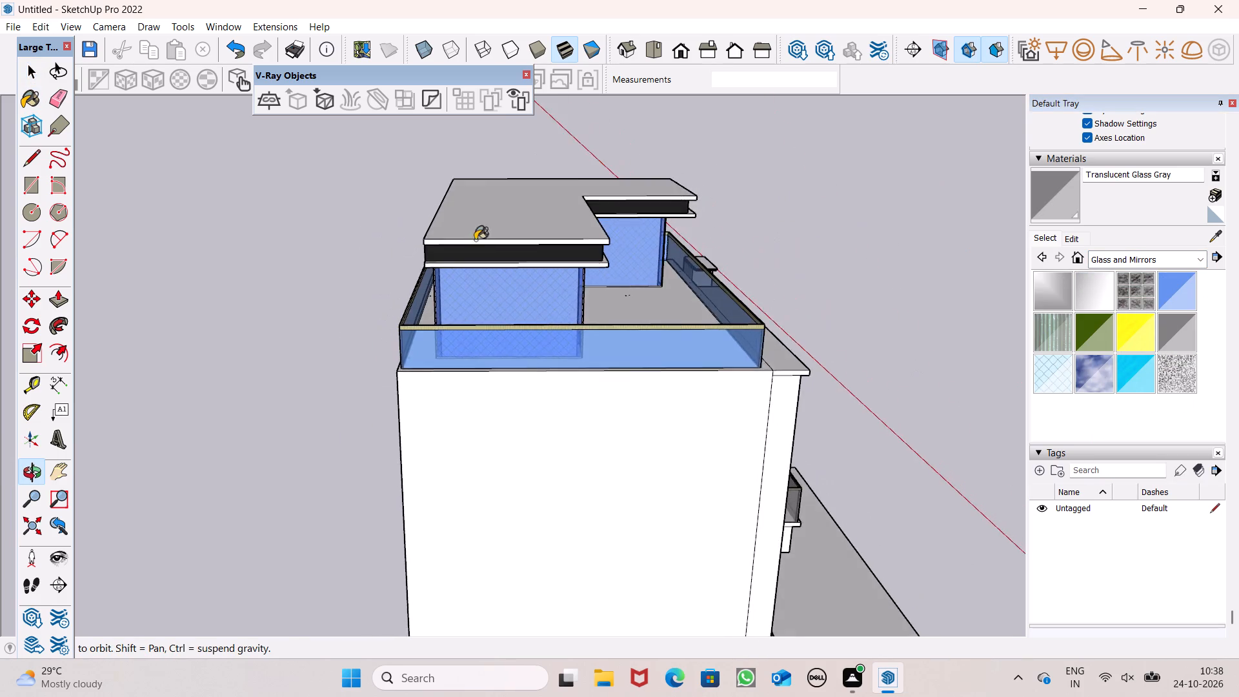
scroll(475, 241, up, 5)
click(832, 334)
click(724, 404)
Continue painting the roof terrace's glass railing around the rear of the rooftop room with Translucent Glass Gray.
scroll(737, 330, down, 6)
middle_drag(619, 399, 871, 343)
click(630, 310)
middle_drag(656, 318, 464, 439)
scroll(495, 304, up, 7)
click(446, 280)
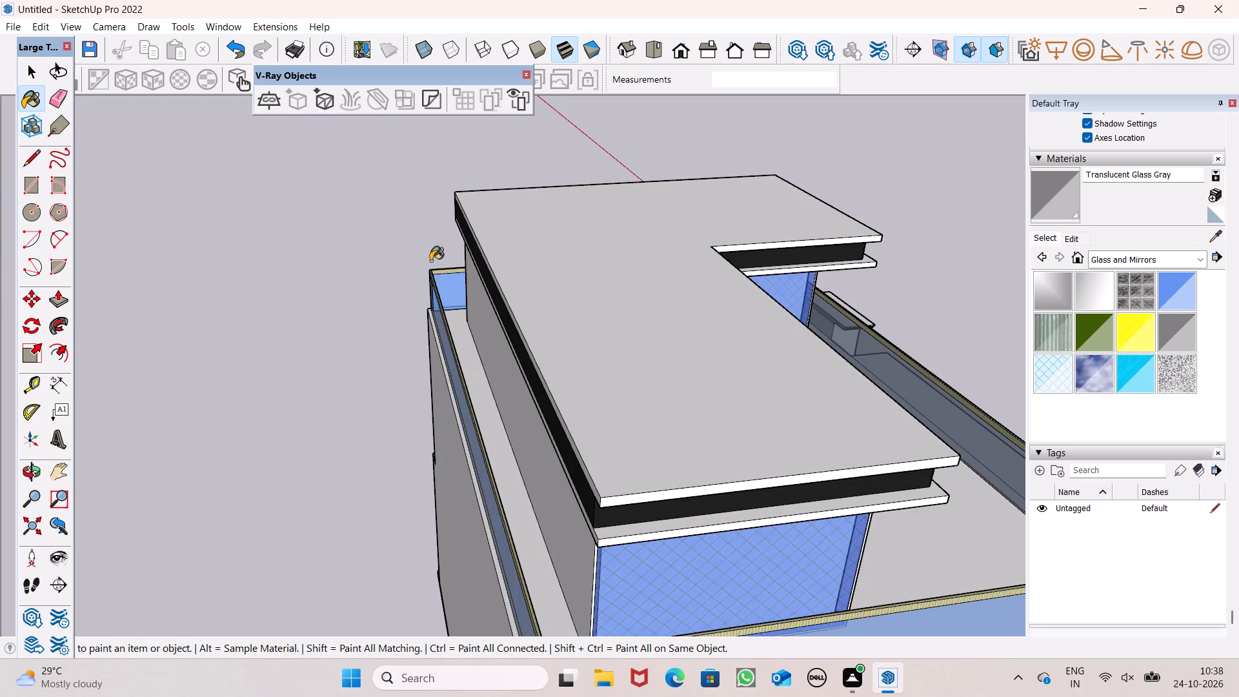
scroll(425, 250, down, 7)
middle_drag(514, 364, 345, 372)
scroll(336, 378, up, 7)
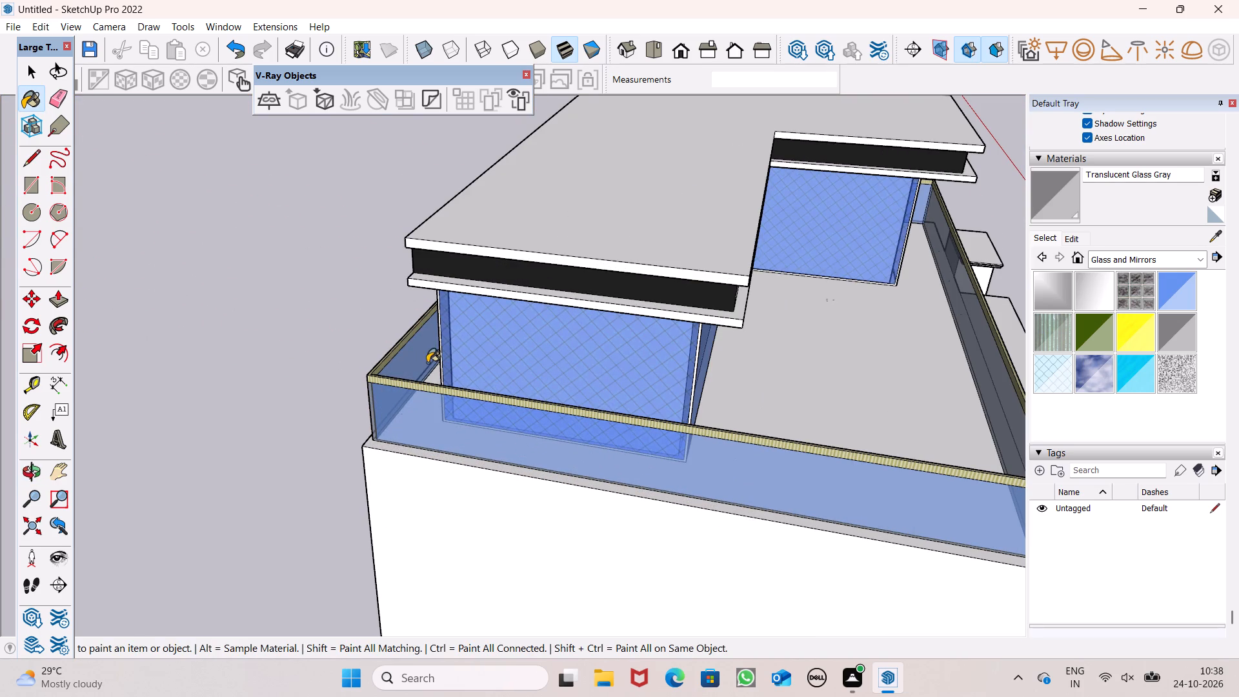
click(421, 358)
Paint the remaining side faces of the roof terrace's glass railing with Translucent Glass Gray.
scroll(589, 352, down, 7)
middle_drag(713, 392, 0, 560)
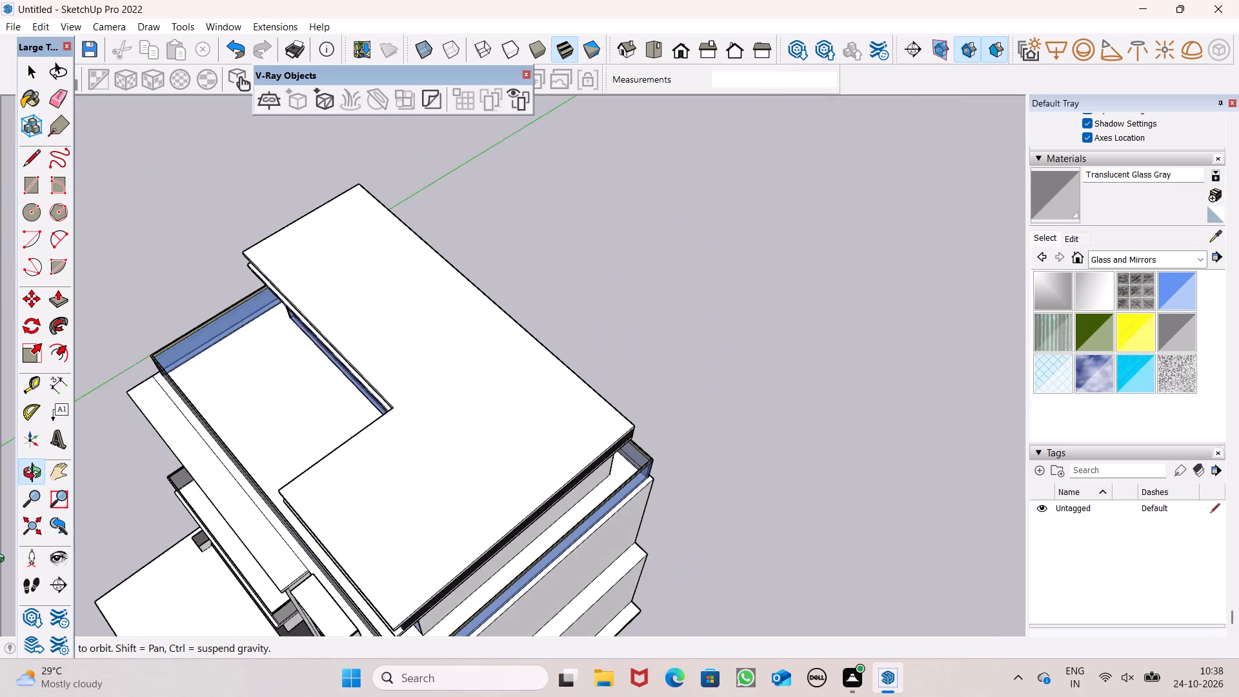
middle_drag(0, 560, 0, 544)
scroll(494, 368, down, 11)
scroll(469, 506, up, 6)
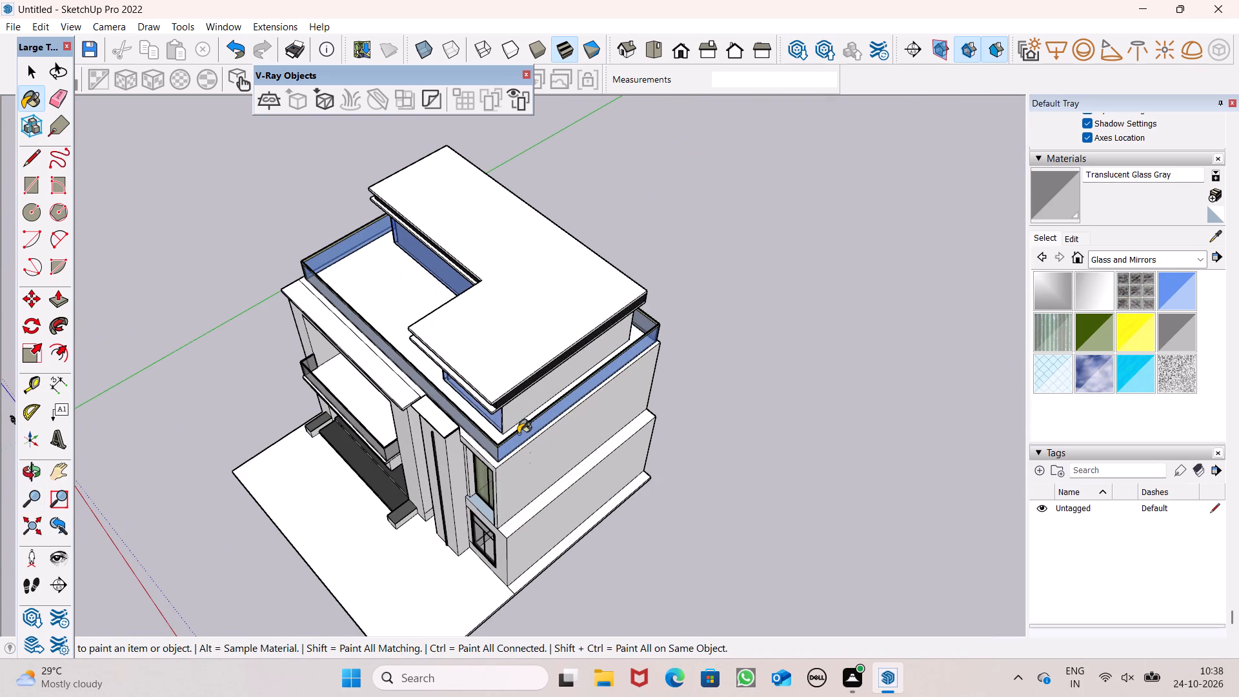
click(529, 431)
scroll(610, 332, down, 7)
scroll(428, 310, up, 2)
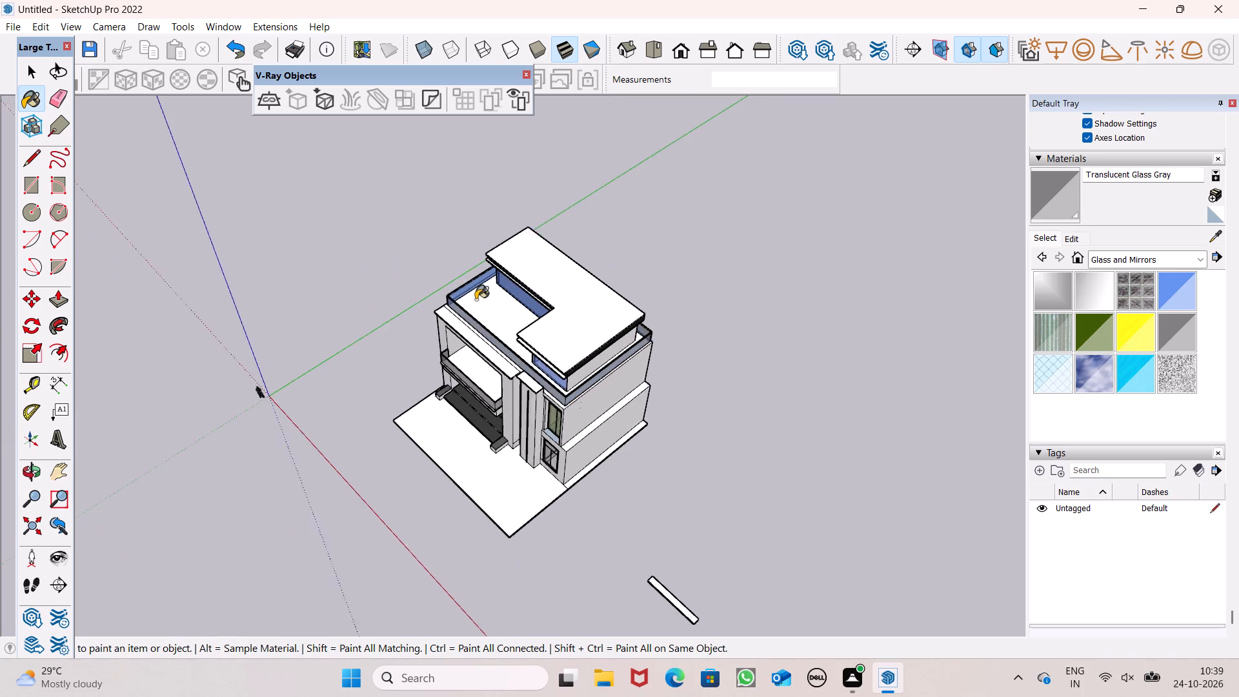
scroll(476, 299, up, 11)
click(470, 270)
scroll(465, 240, down, 7)
Examine the whole house from the front and from above to check the painted railing and glass.
middle_drag(504, 372, 720, 102)
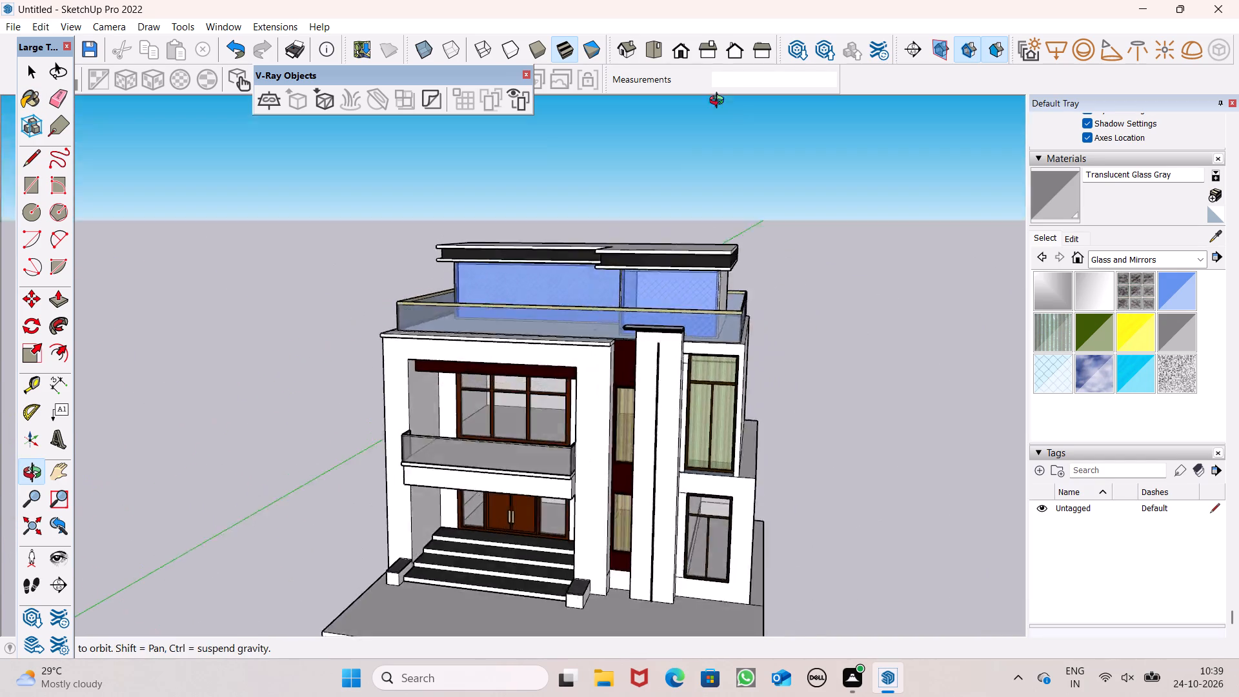
middle_drag(720, 102, 754, 70)
scroll(754, 70, up, 1)
key(space)
scroll(760, 271, down, 3)
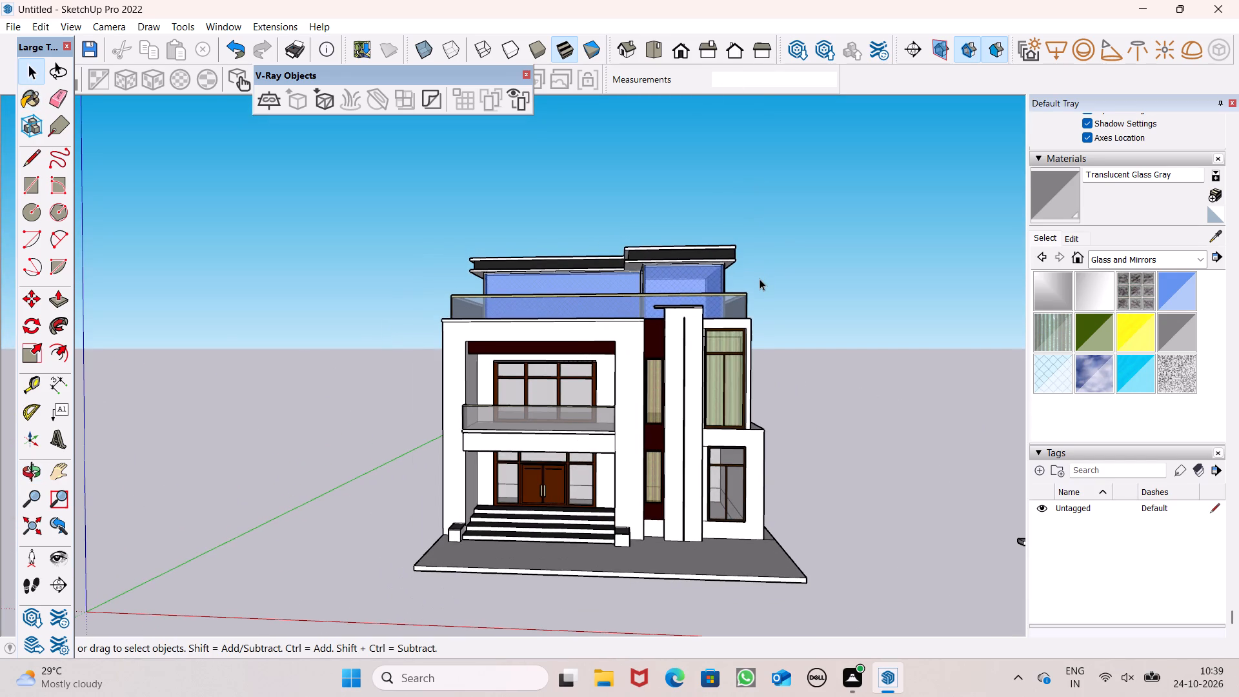
scroll(760, 287, down, 3)
middle_drag(758, 344, 771, 425)
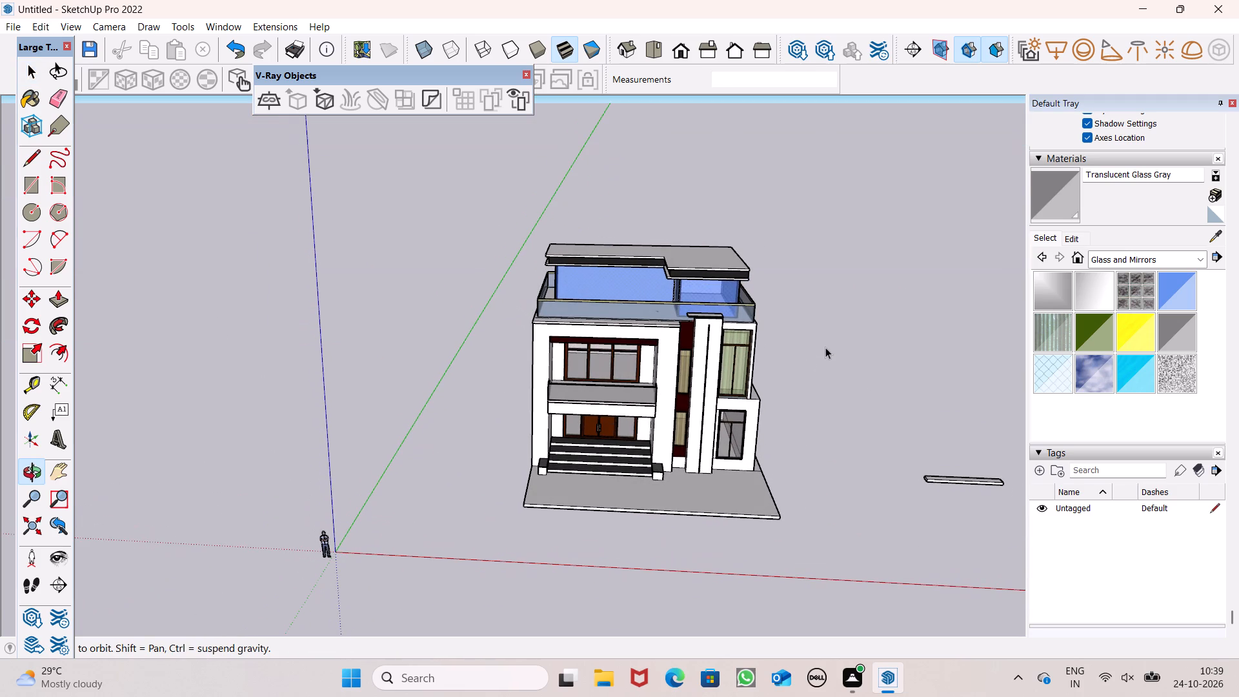
scroll(641, 338, down, 3)
middle_drag(643, 485, 657, 511)
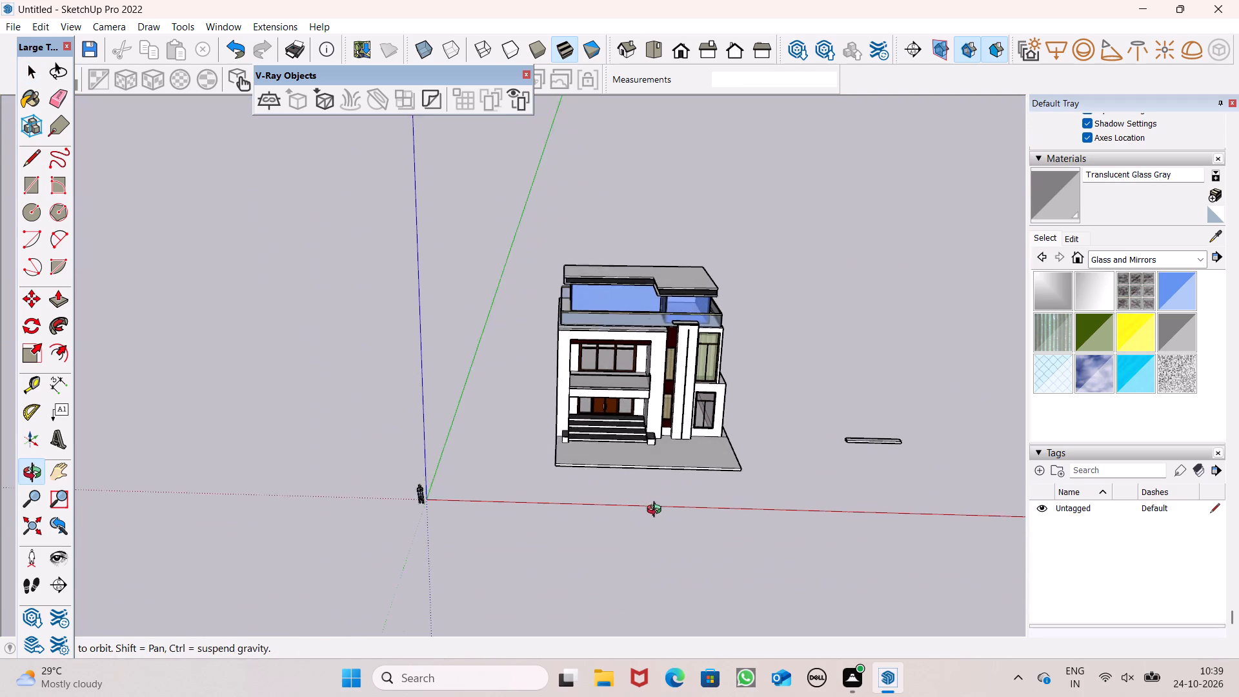
middle_drag(657, 511, 668, 516)
scroll(751, 449, up, 7)
scroll(628, 419, down, 3)
middle_drag(639, 526, 630, 560)
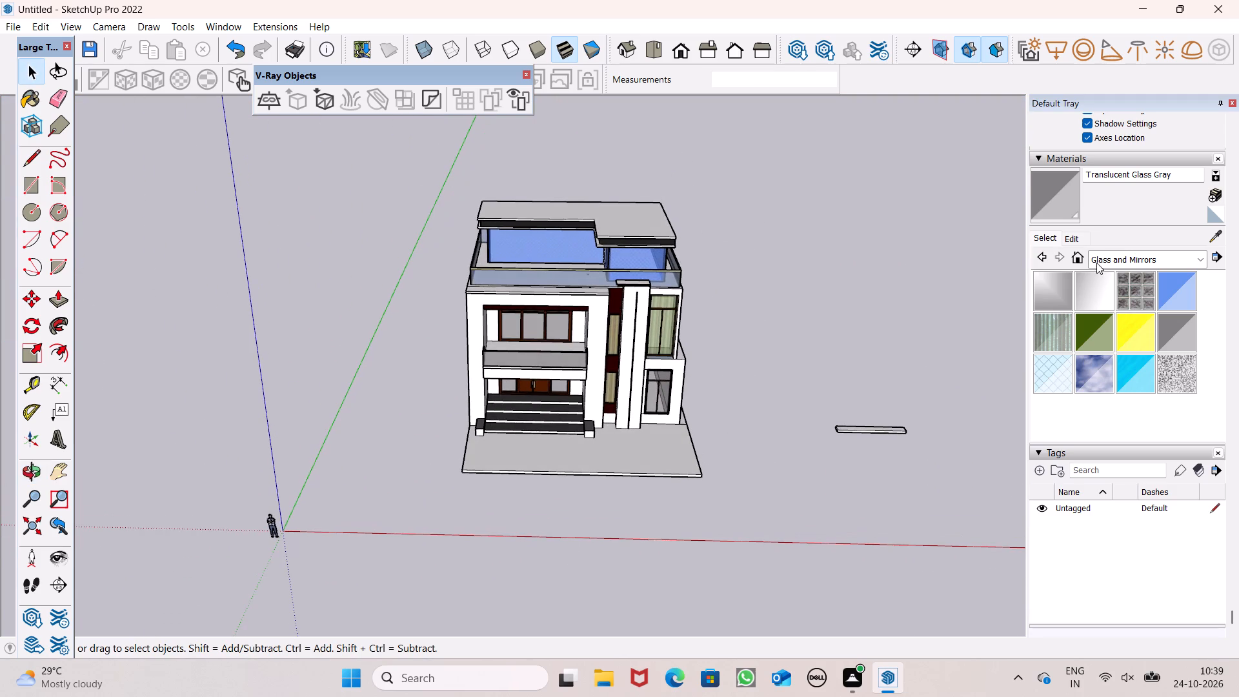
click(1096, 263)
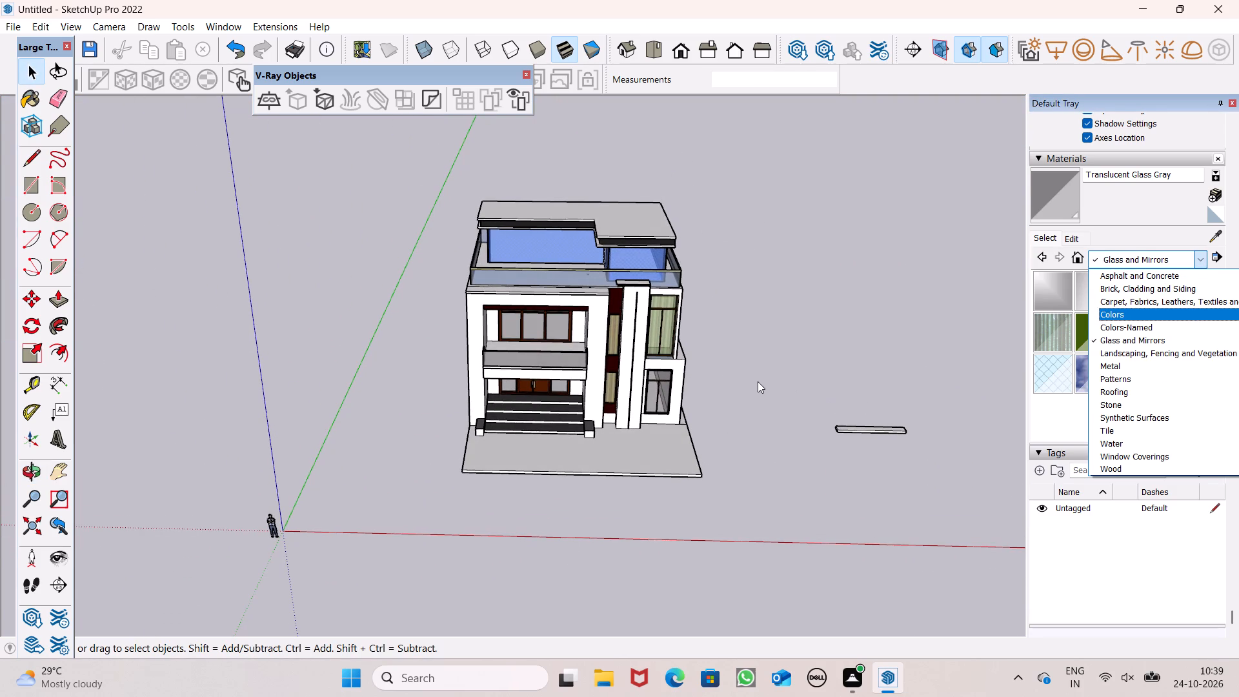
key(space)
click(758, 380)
Delete the stray flat bar lying on the ground beside the house.
click(849, 428)
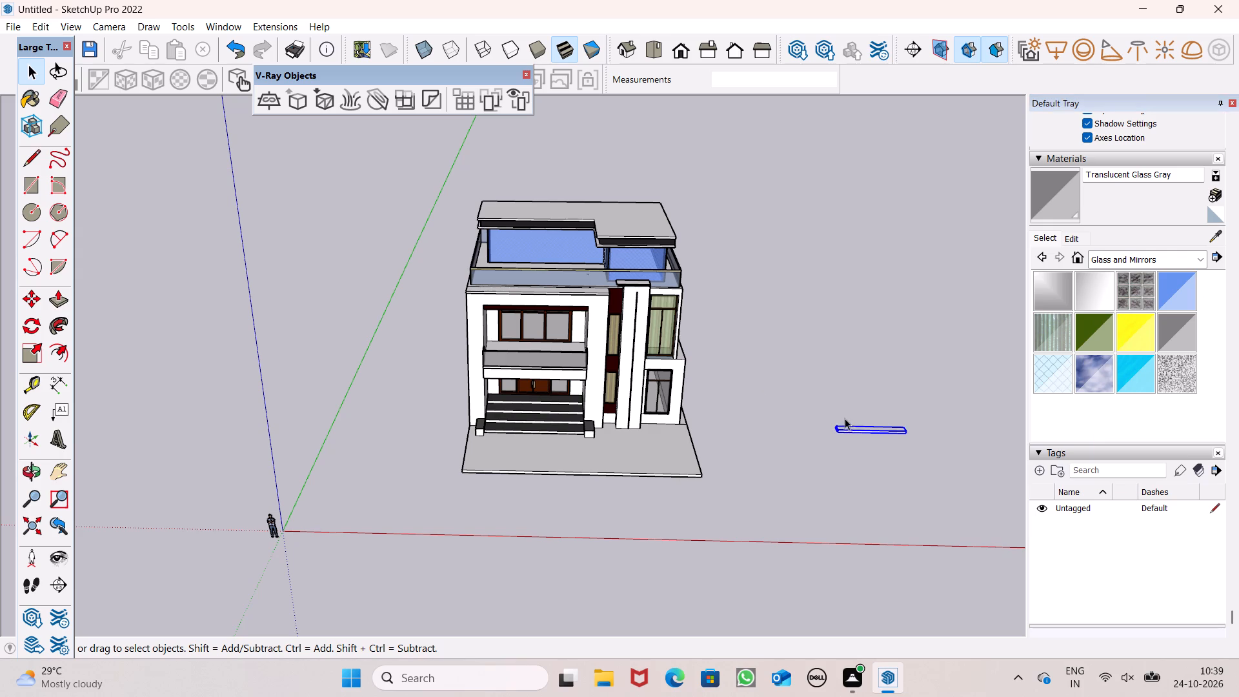
key(Delete)
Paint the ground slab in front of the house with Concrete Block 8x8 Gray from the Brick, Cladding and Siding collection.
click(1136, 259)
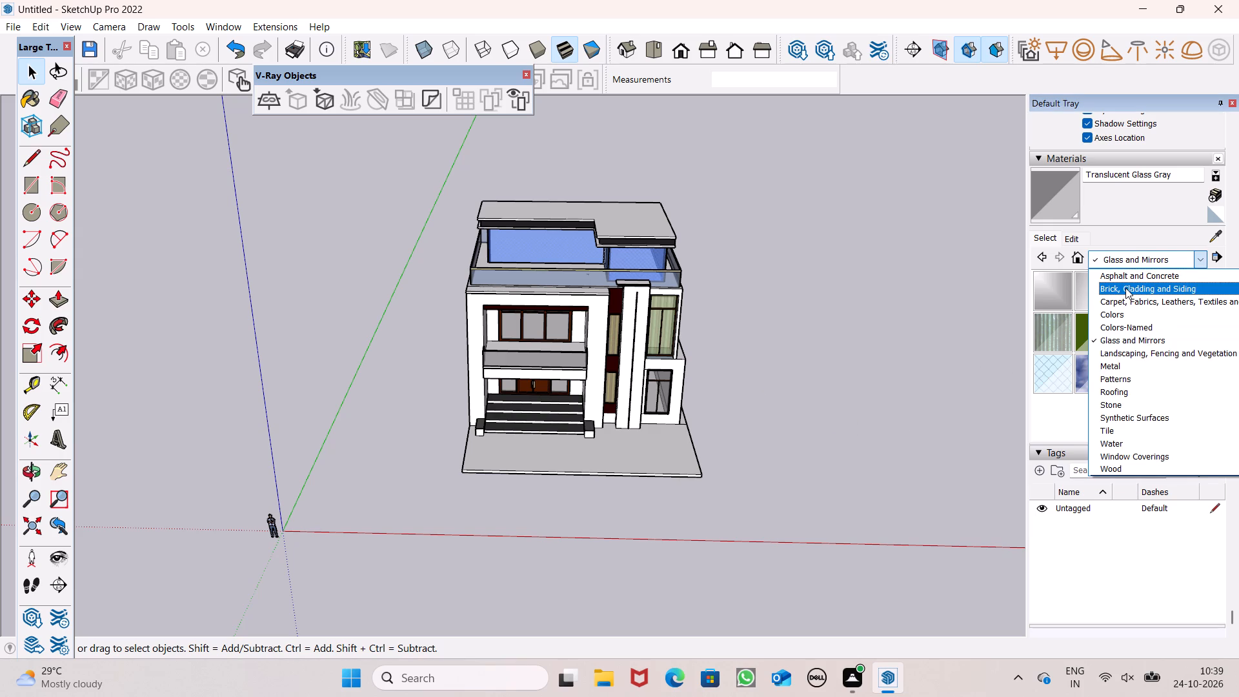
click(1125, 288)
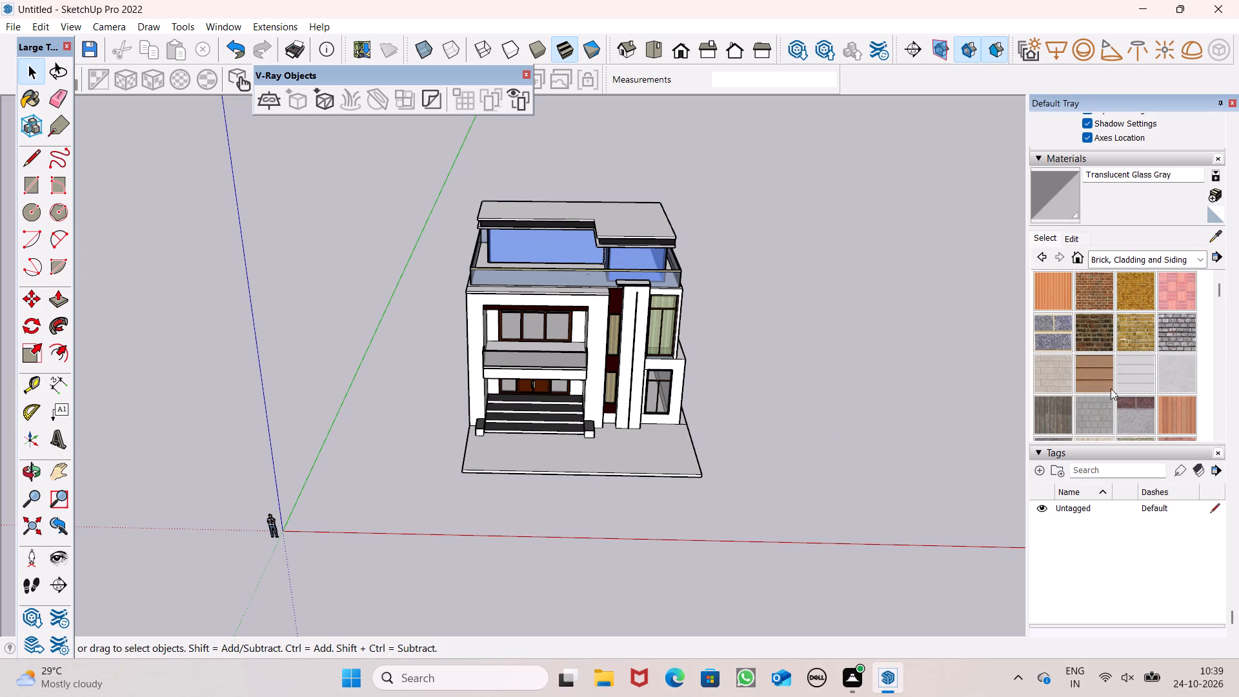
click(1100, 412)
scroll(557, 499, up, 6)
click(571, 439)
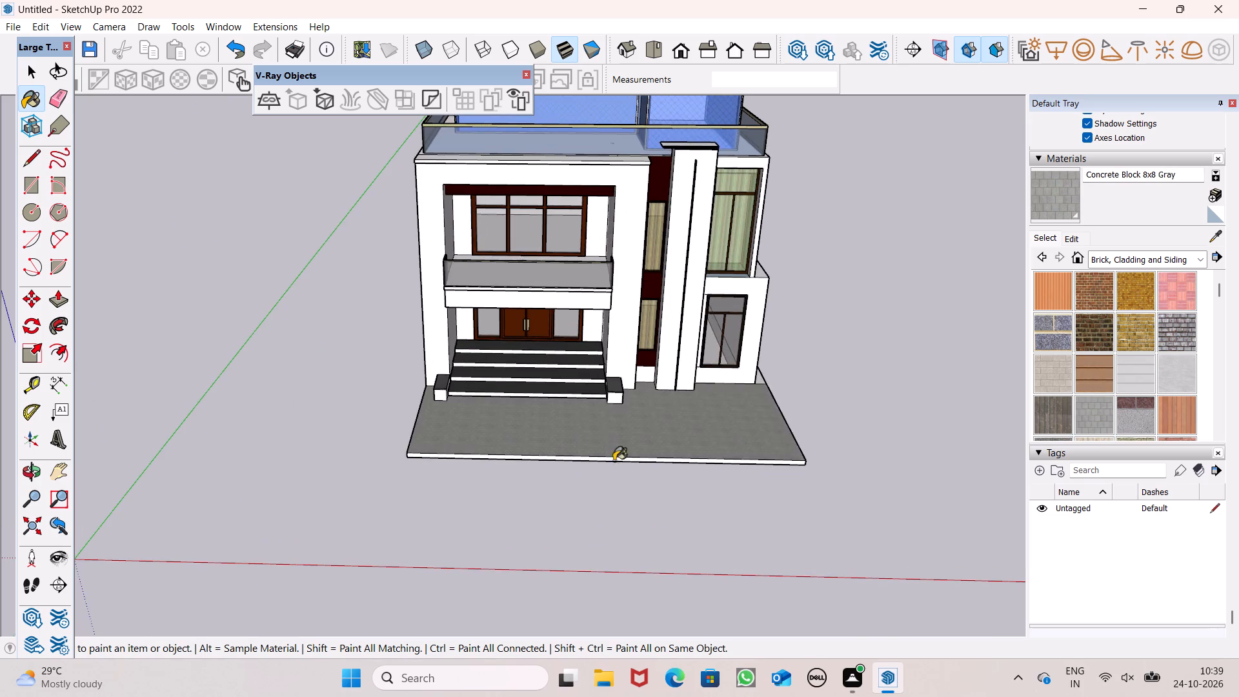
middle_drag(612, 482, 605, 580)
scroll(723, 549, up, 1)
Paint the ground slab in front of the house with Concrete Block Layers from the Brick, Cladding and Siding collection.
scroll(1047, 395, down, 1)
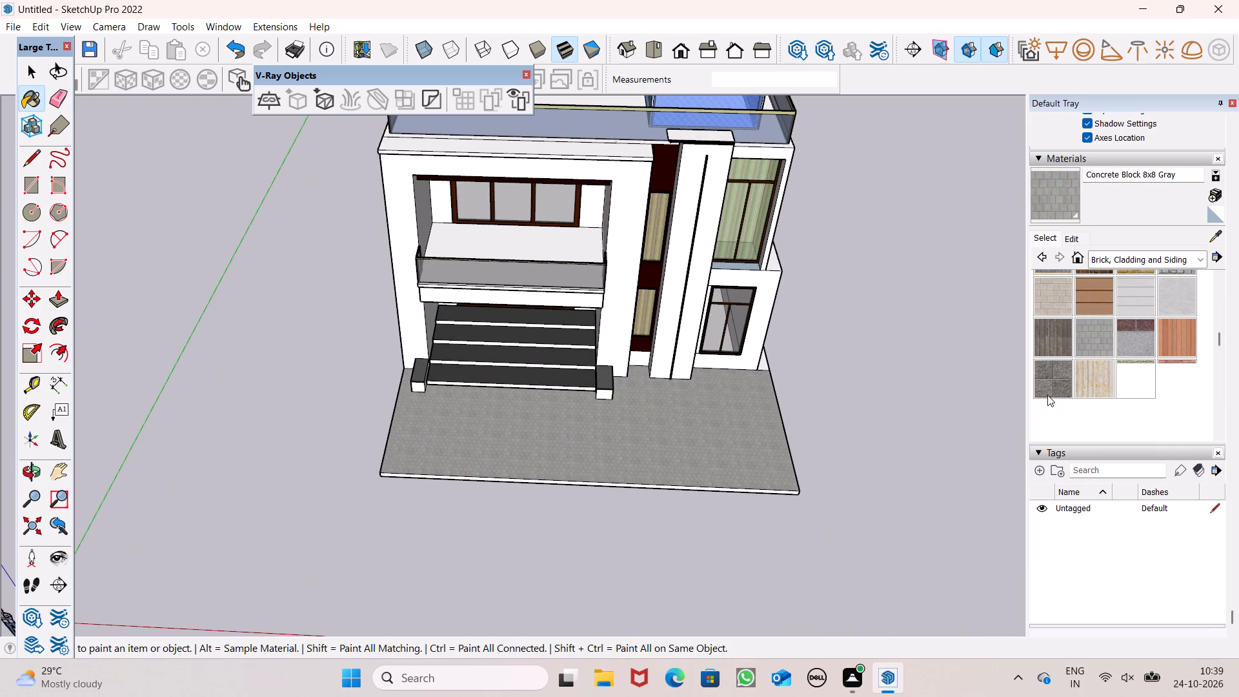
click(1144, 329)
click(794, 474)
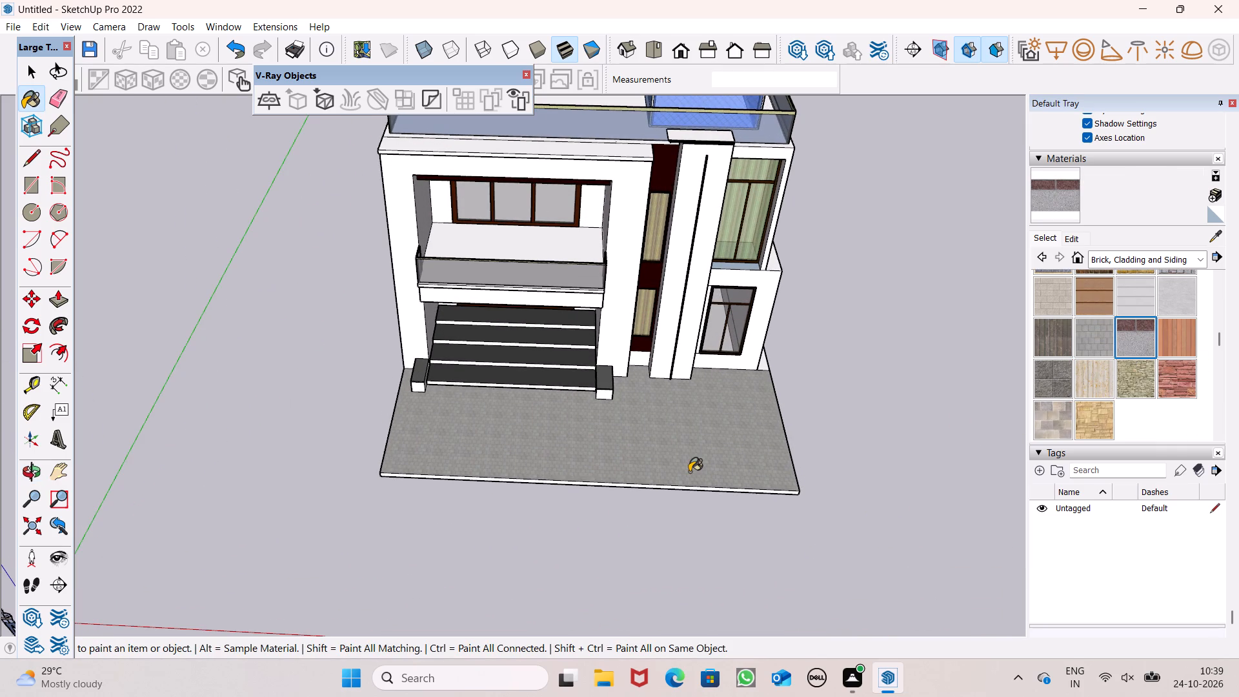
click(689, 472)
scroll(740, 472, up, 8)
scroll(816, 481, up, 8)
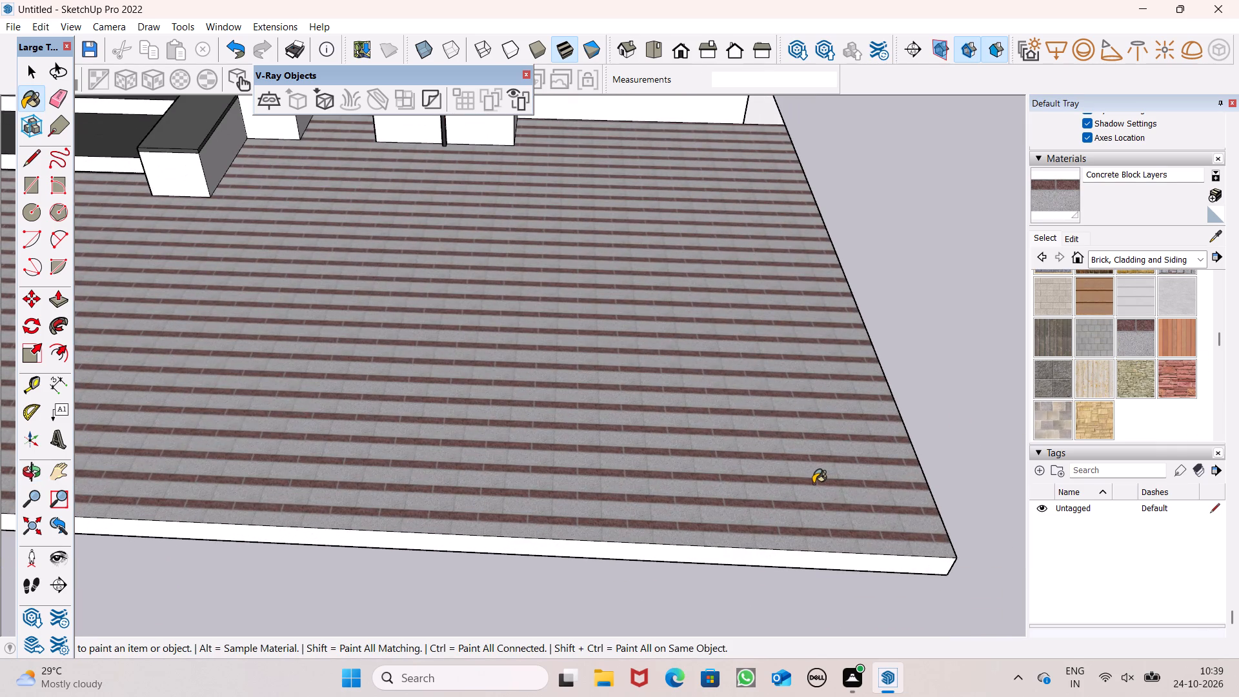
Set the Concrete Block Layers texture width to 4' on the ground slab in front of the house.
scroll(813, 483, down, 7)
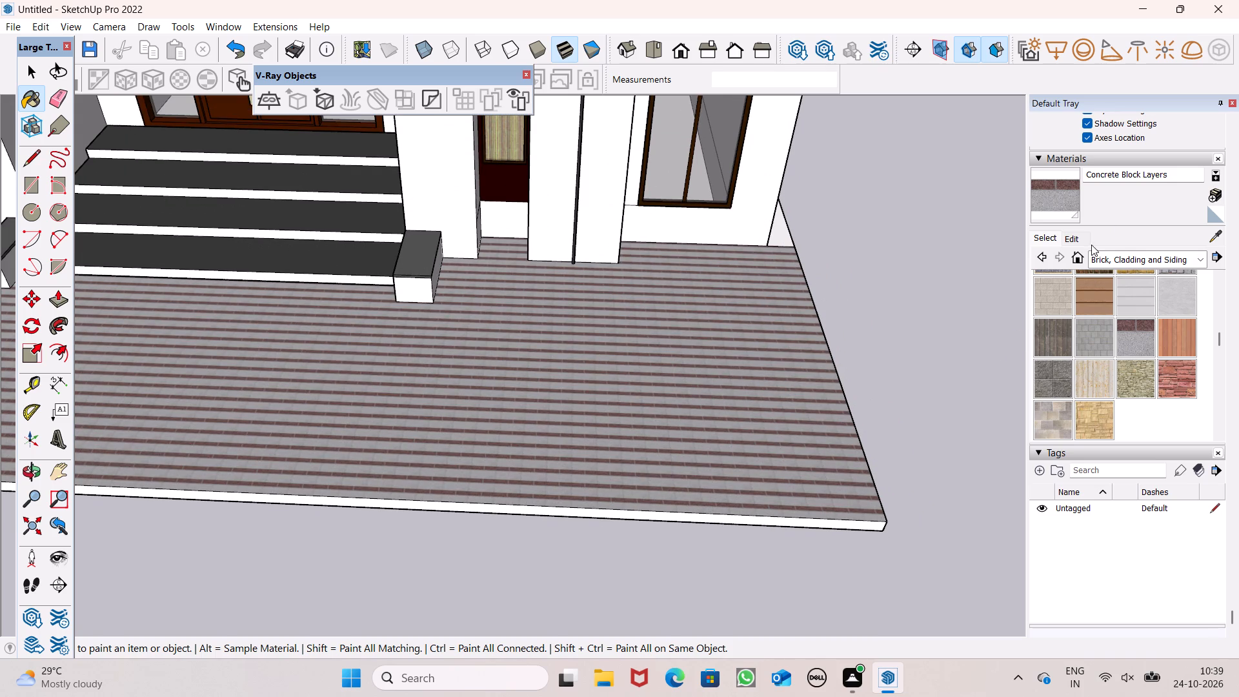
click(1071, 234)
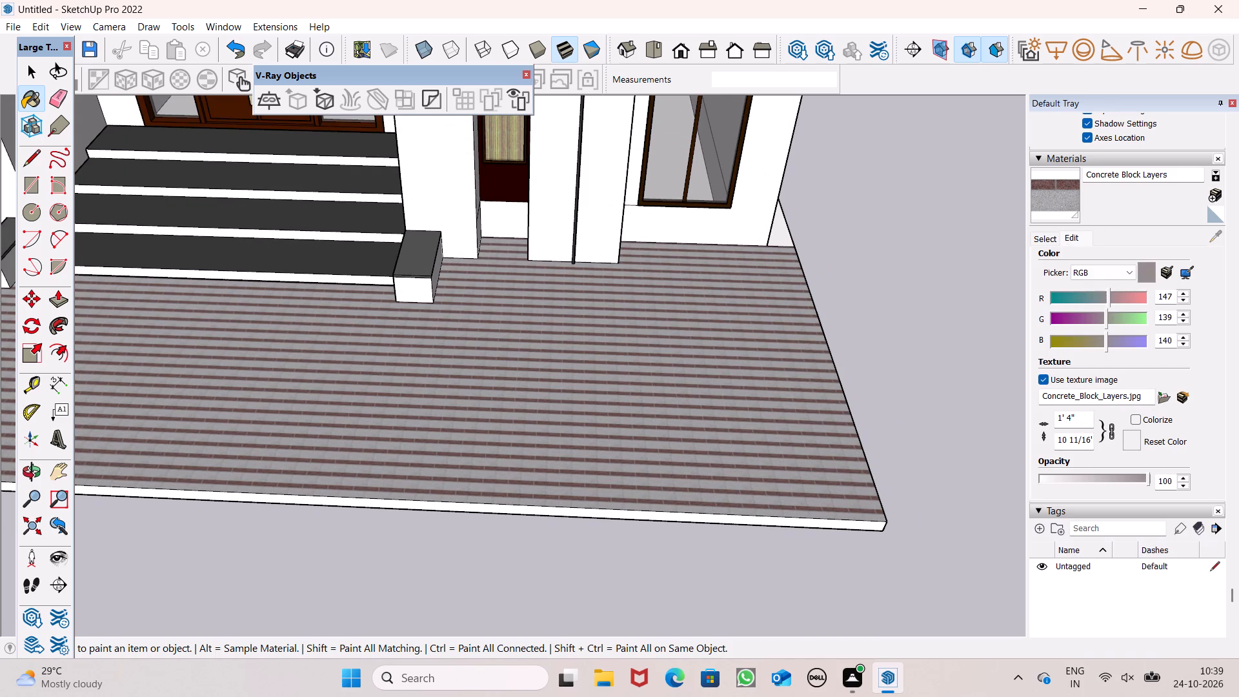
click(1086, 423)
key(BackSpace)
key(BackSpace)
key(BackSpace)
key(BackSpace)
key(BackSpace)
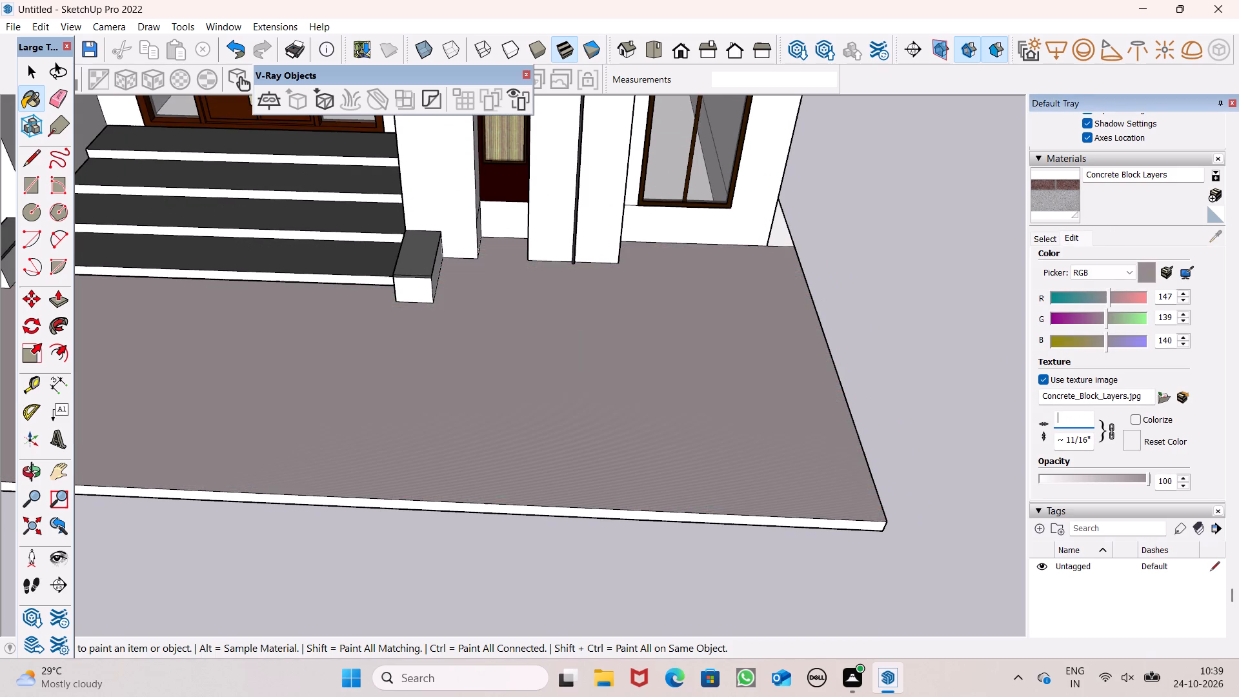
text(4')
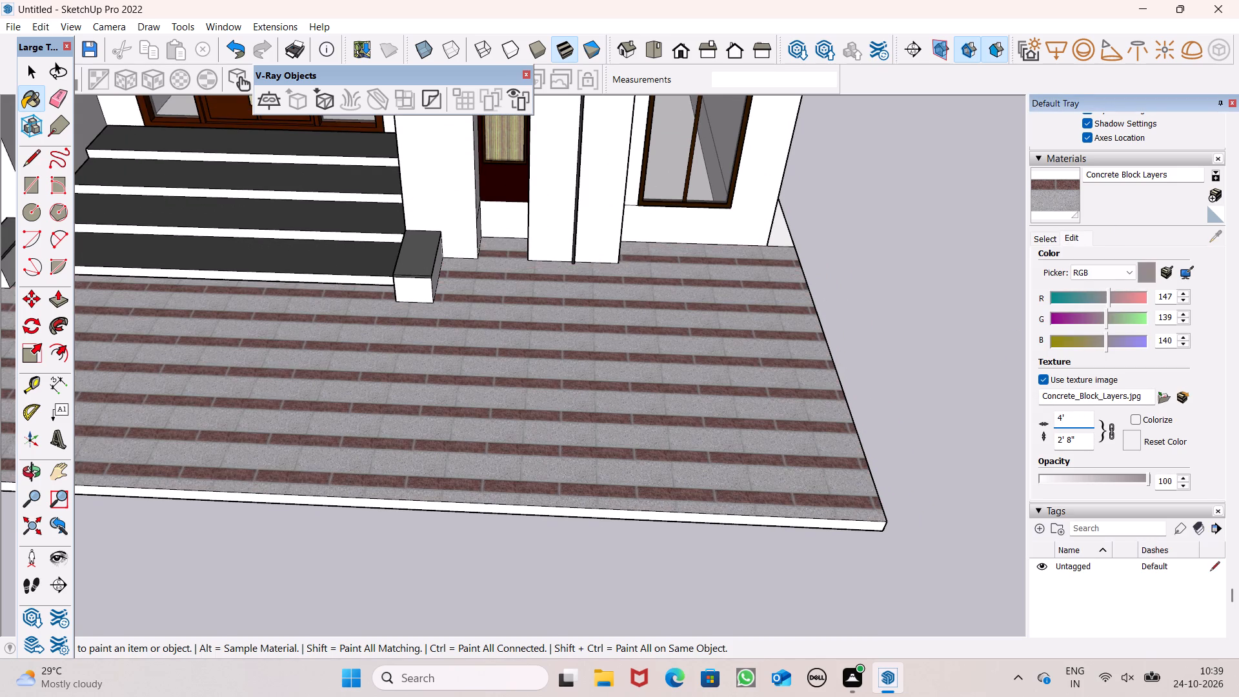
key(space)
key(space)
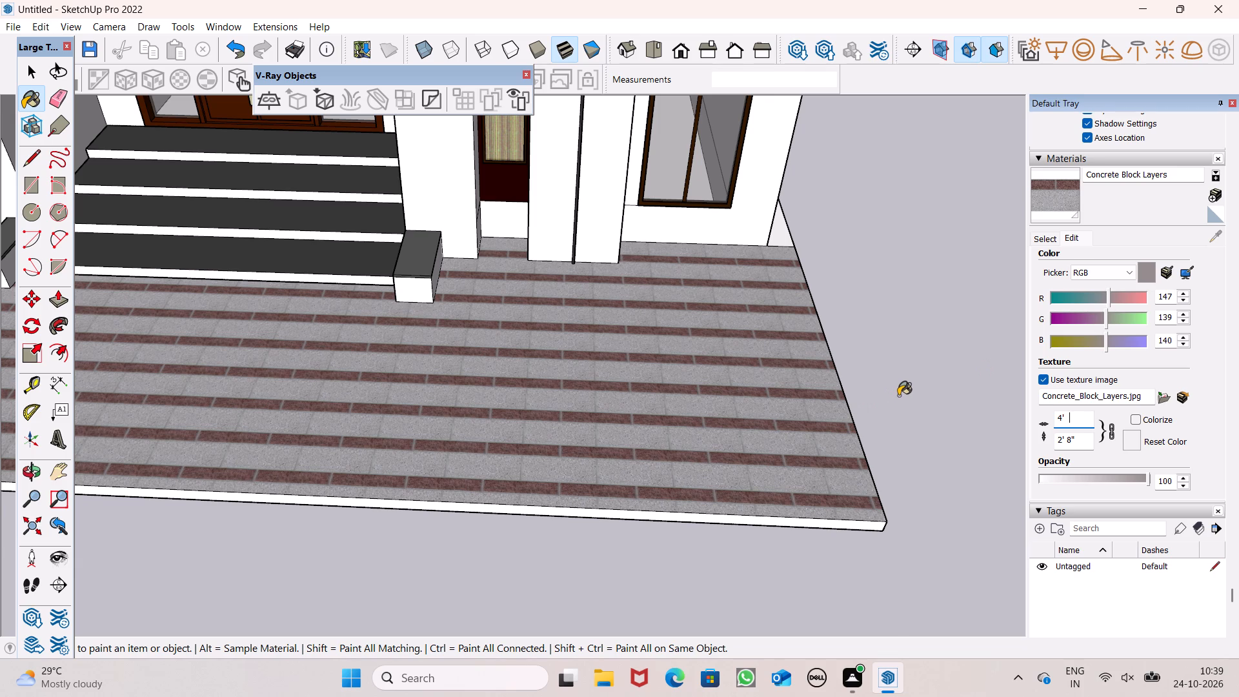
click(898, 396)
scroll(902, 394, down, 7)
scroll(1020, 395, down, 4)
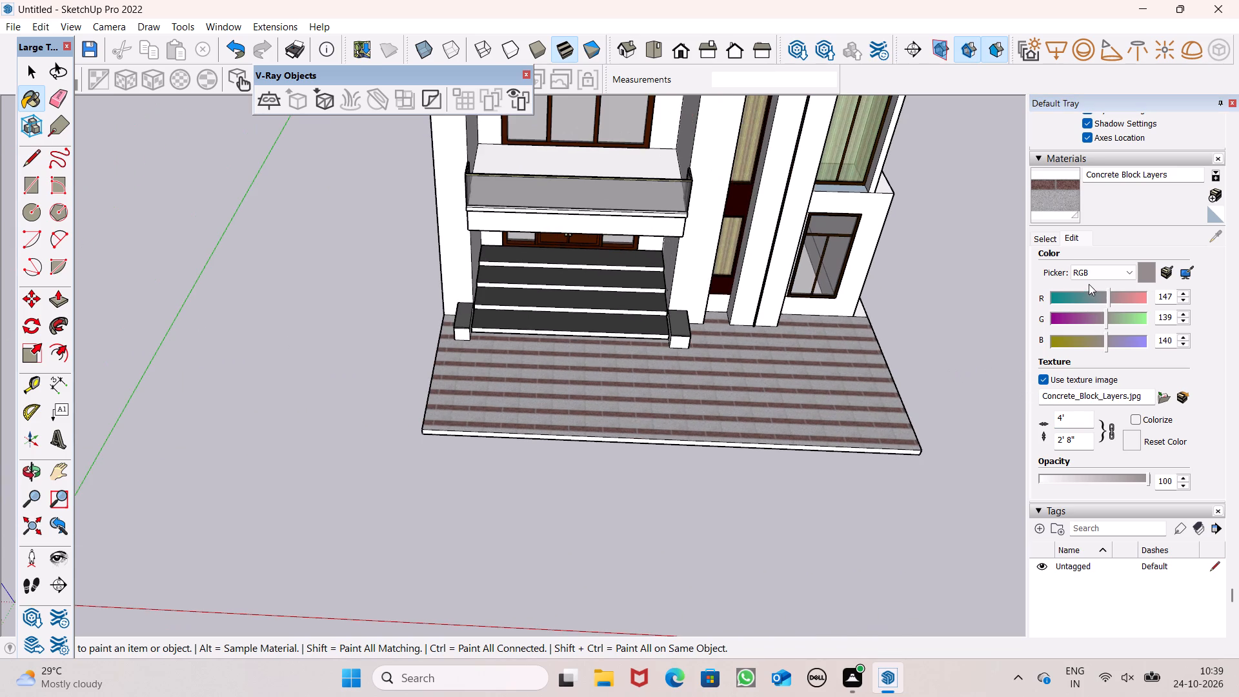
Repaint the ground slab in front of the house with Concrete Block 8x8 Gray from Brick, Cladding and Siding.
click(1045, 244)
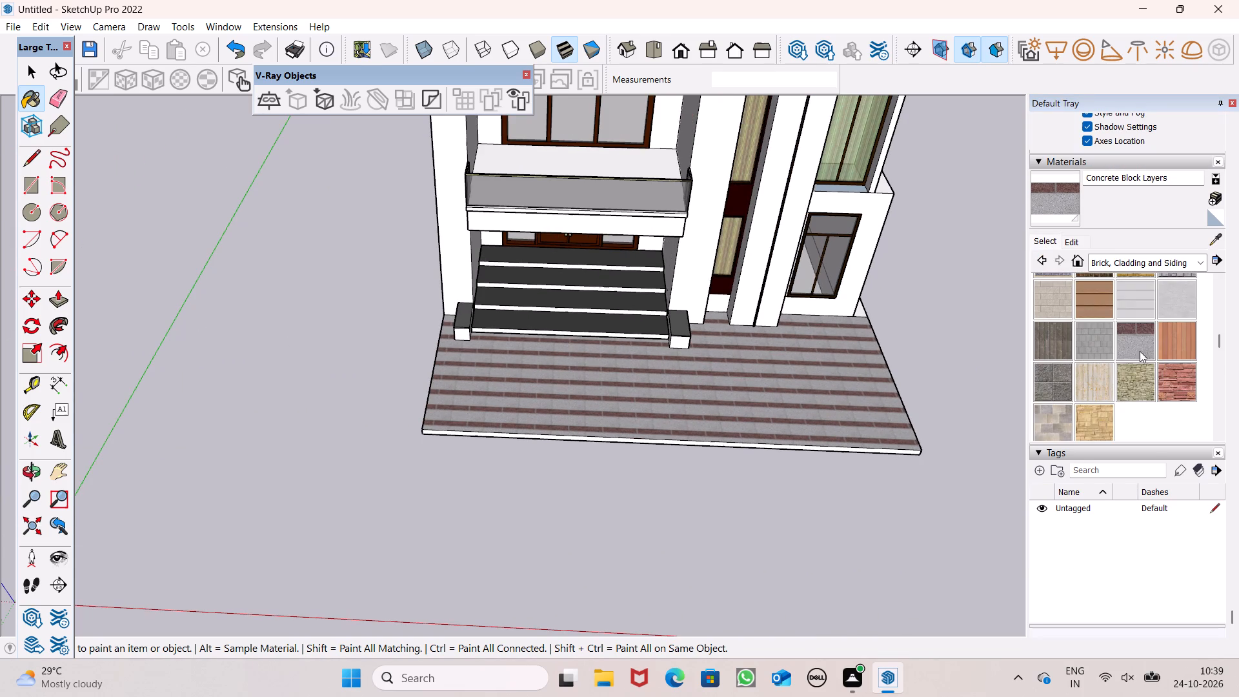
click(1092, 339)
click(812, 434)
scroll(913, 413, up, 8)
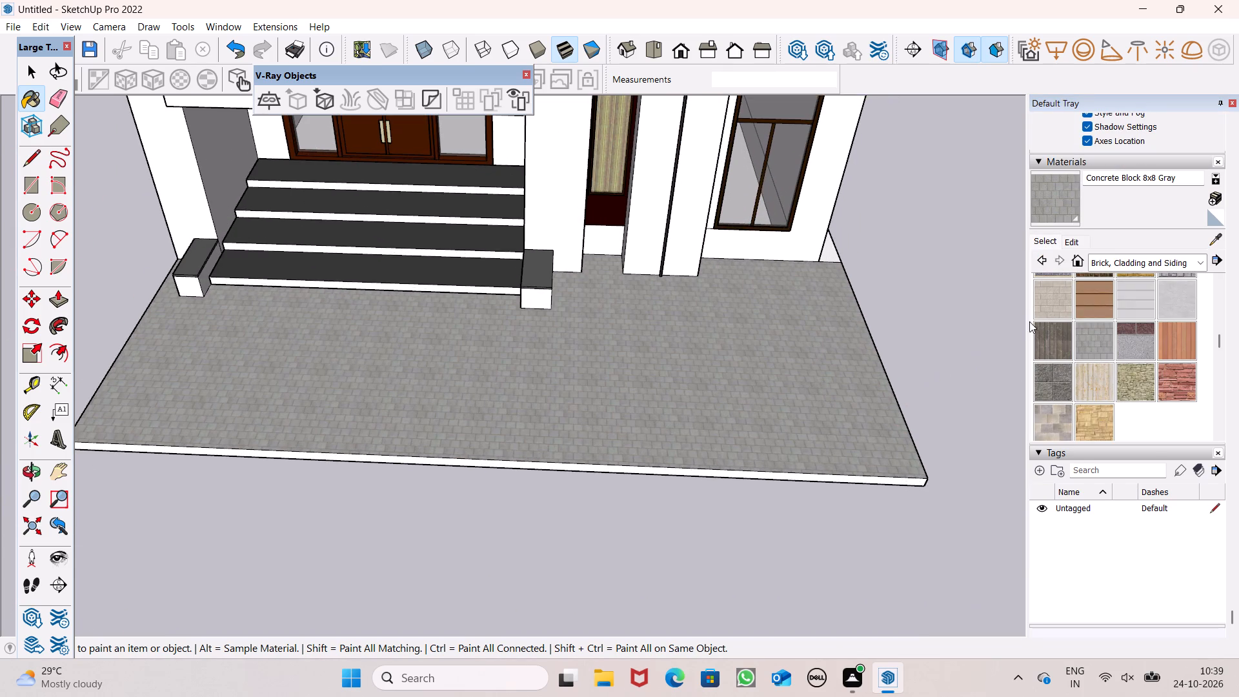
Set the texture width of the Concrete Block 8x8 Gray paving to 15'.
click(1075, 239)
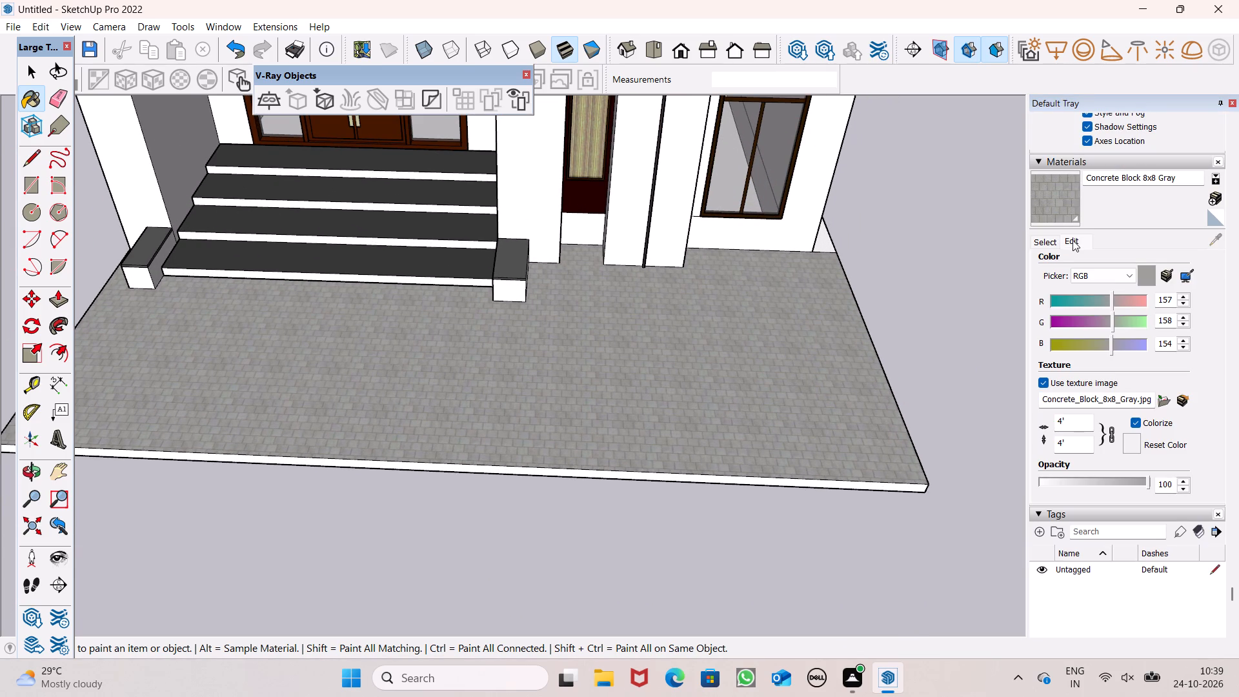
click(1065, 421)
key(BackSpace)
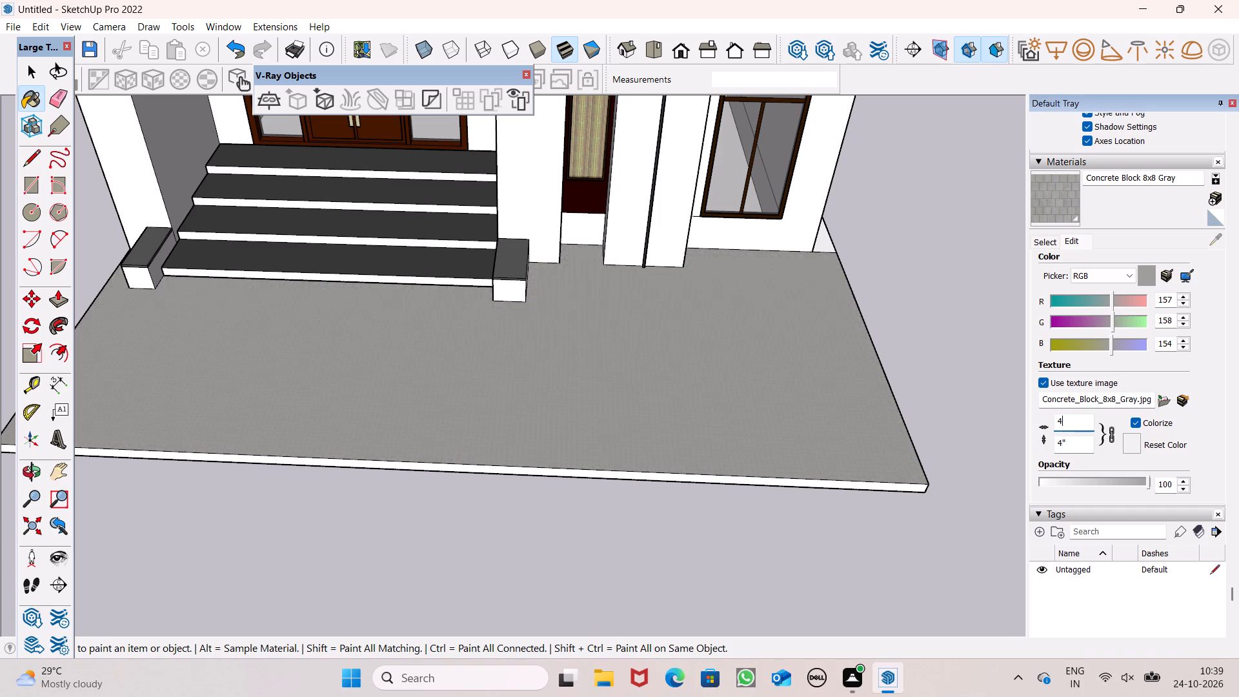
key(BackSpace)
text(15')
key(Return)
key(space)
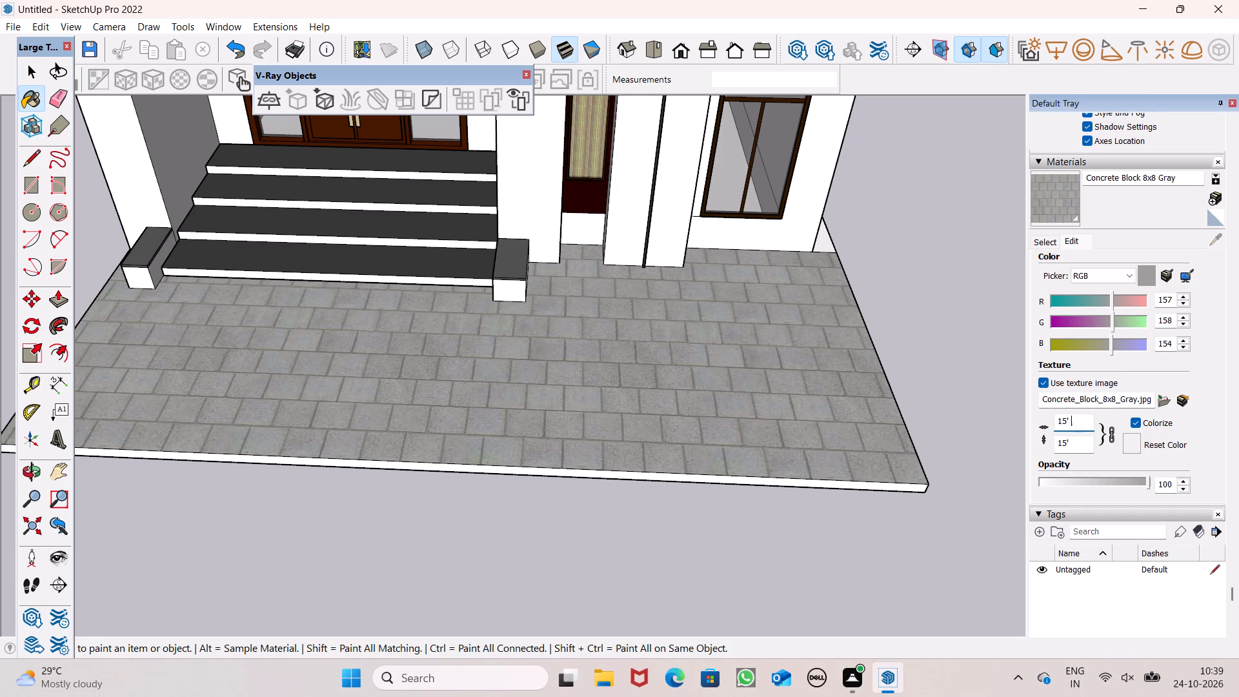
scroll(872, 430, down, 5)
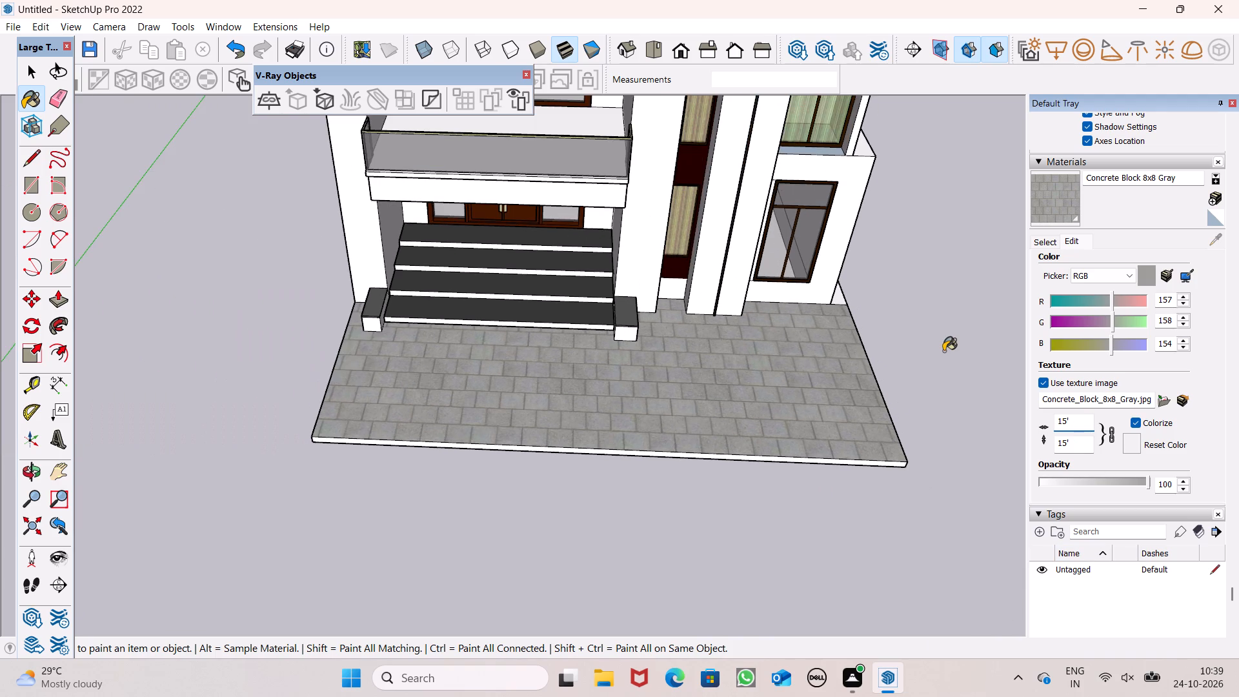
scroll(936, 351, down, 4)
Paint the front edge face of the ground slab with Concrete Block 8x8 Gray.
middle_drag(912, 423, 779, 344)
scroll(927, 310, up, 1)
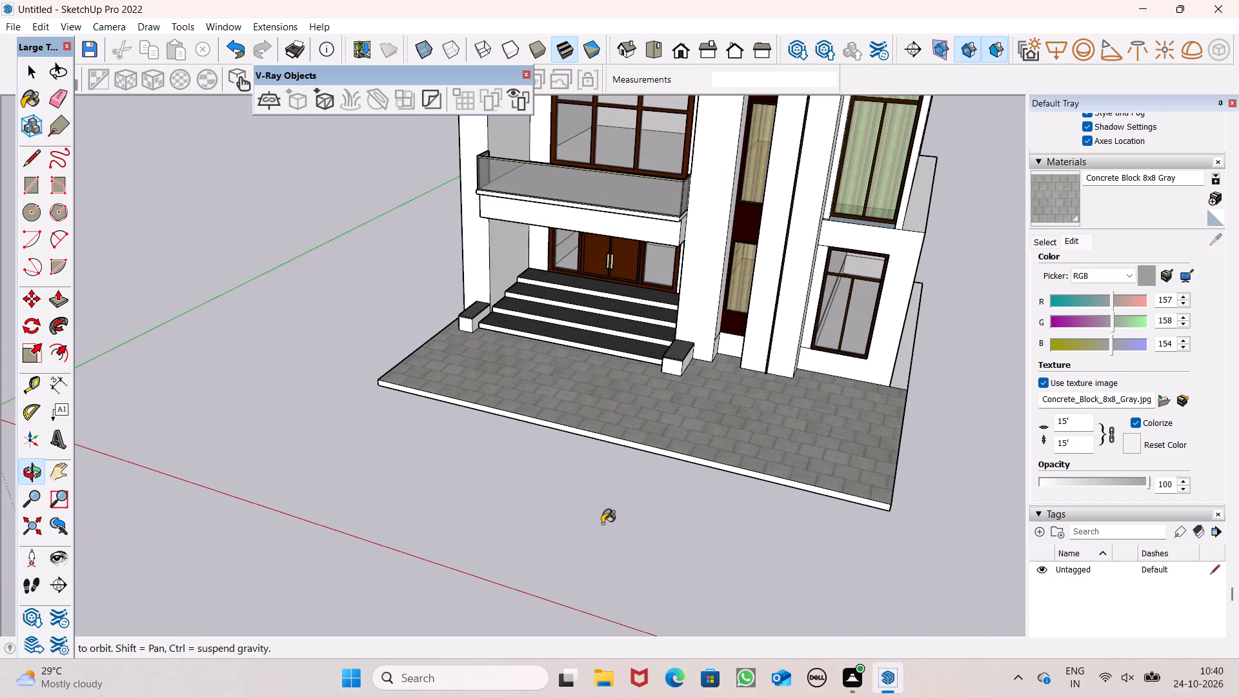
scroll(588, 541, up, 7)
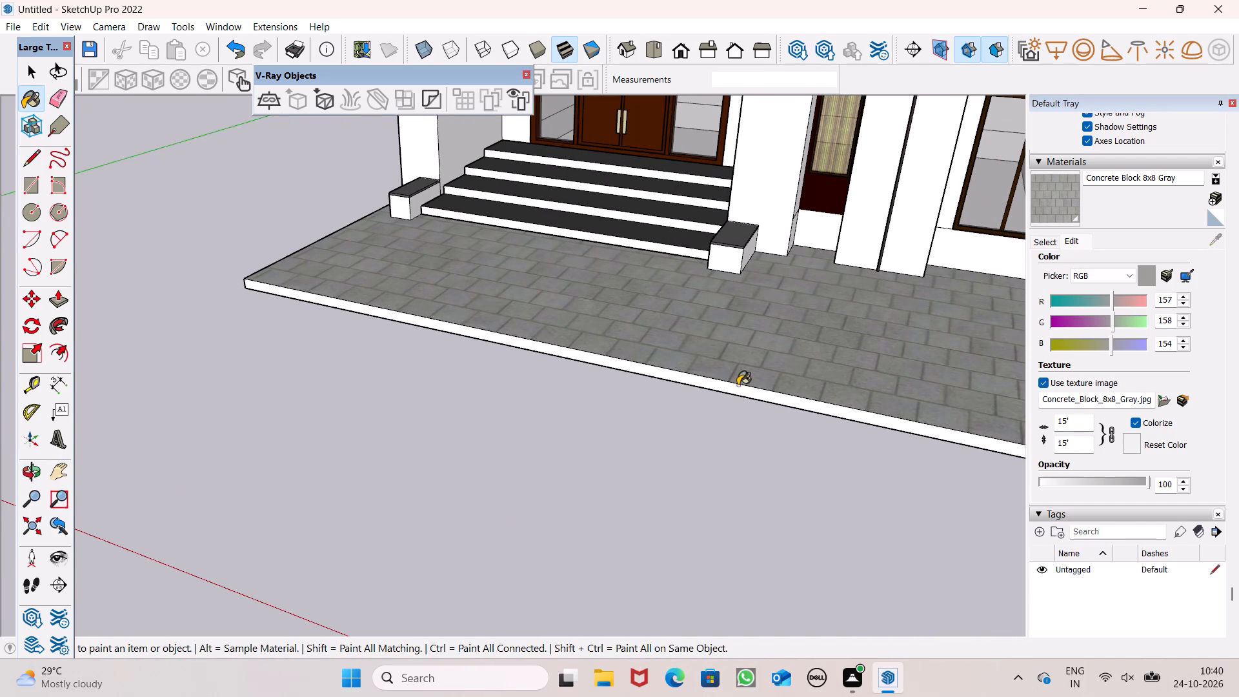
click(736, 387)
scroll(457, 433, down, 3)
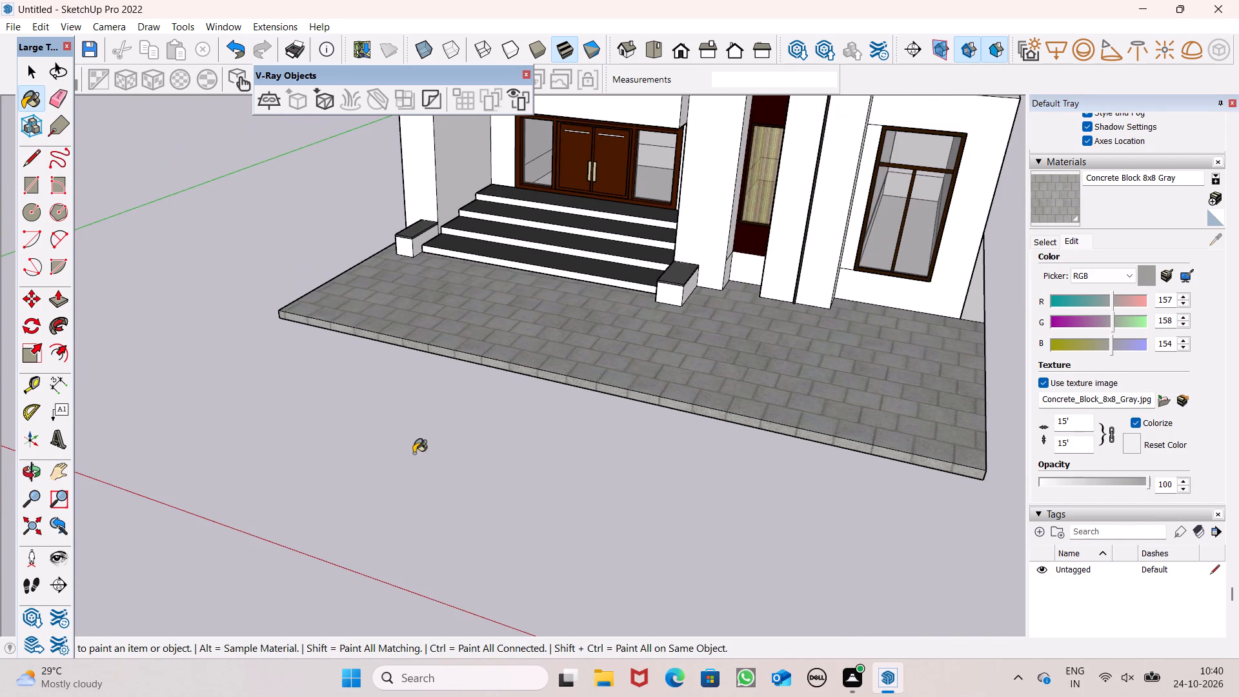
Set the texture width of the Concrete Block 8x8 Gray paving to 17'.
middle_drag(597, 508, 654, 589)
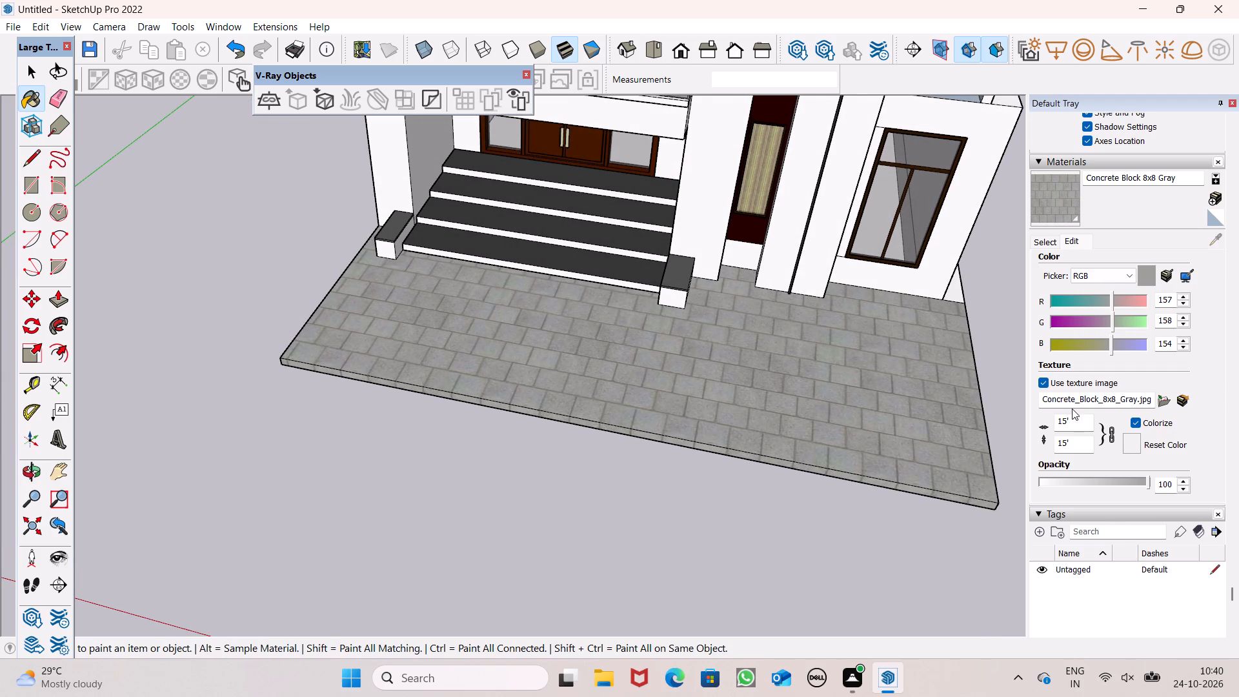
click(1073, 425)
key(BackSpace)
key(BackSpace)
key(BackSpace)
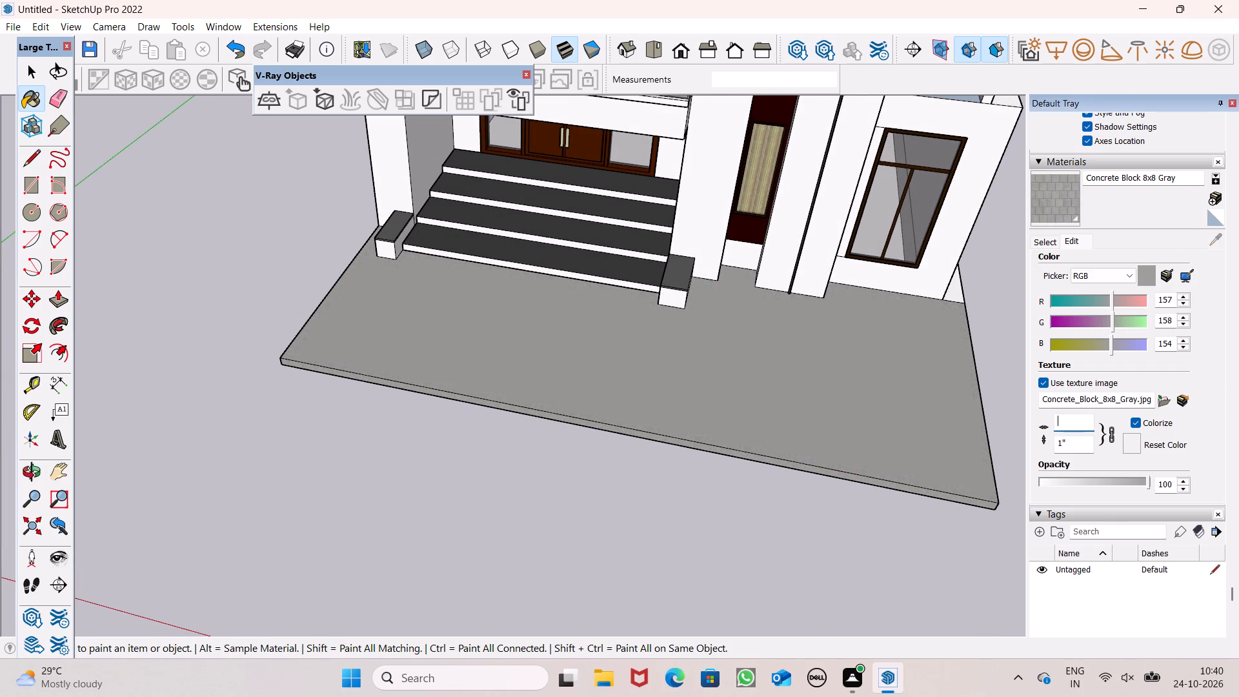
key(1)
text(7')
key(Return)
key(space)
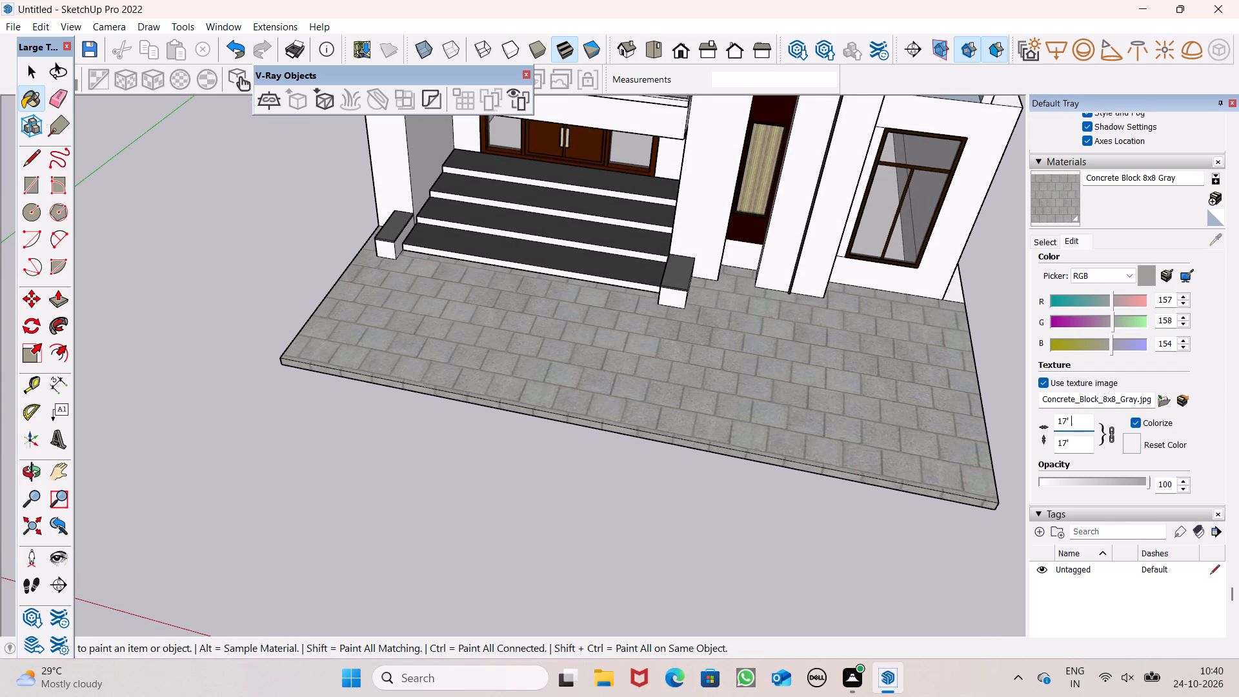
key(space)
key(space)
key(space)
key(space)
click(680, 518)
right_click(735, 536)
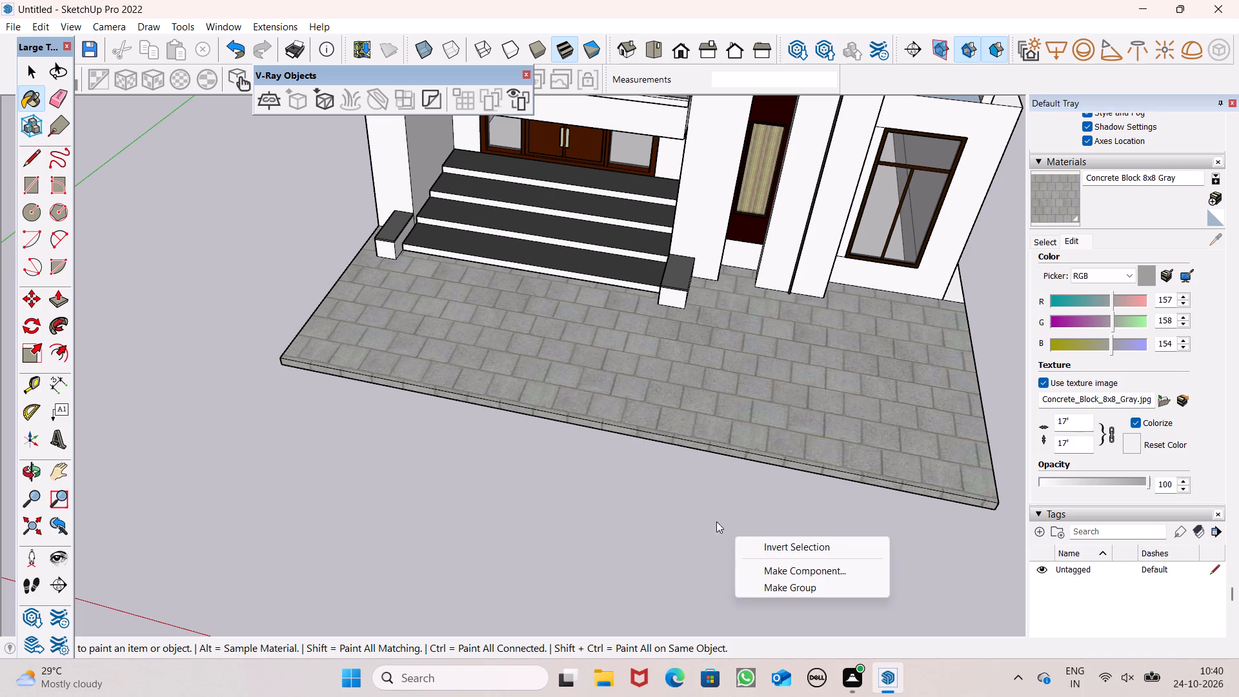
click(460, 436)
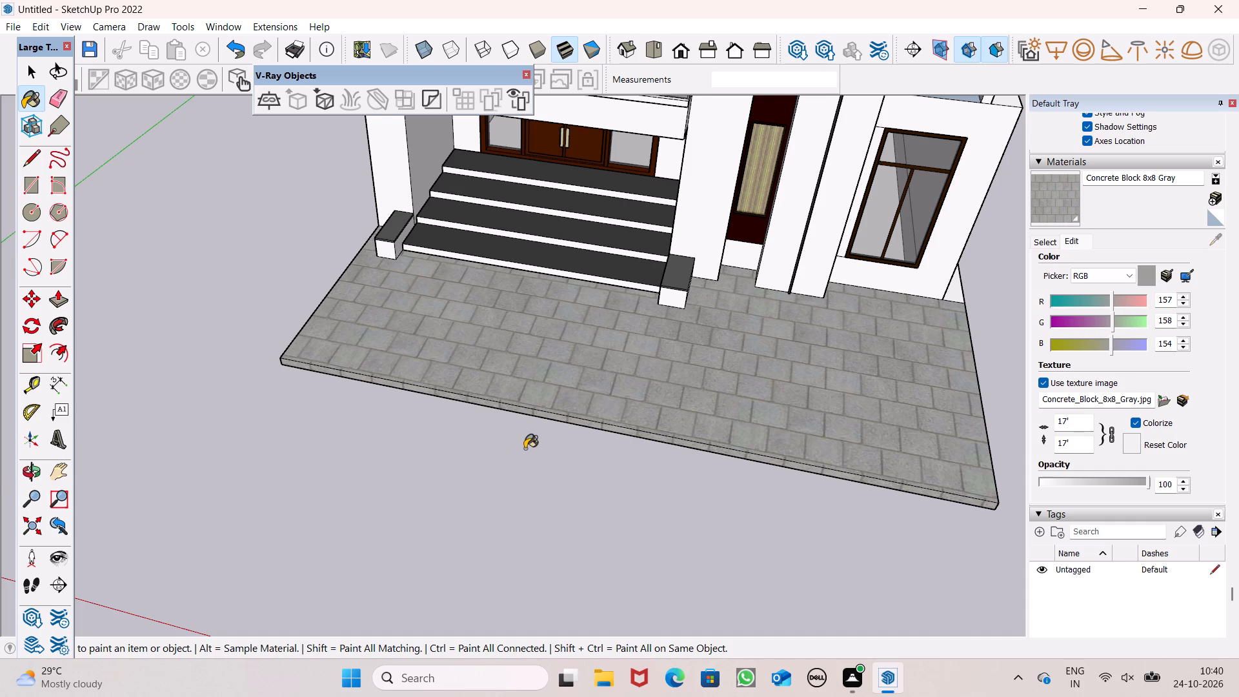
Examine the paved slab and the house front from several distances and angles to check the paving scale.
scroll(525, 449, down, 6)
scroll(836, 452, down, 5)
middle_drag(825, 467, 883, 339)
scroll(883, 339, up, 1)
scroll(730, 327, down, 3)
middle_drag(785, 369, 773, 458)
scroll(803, 425, up, 7)
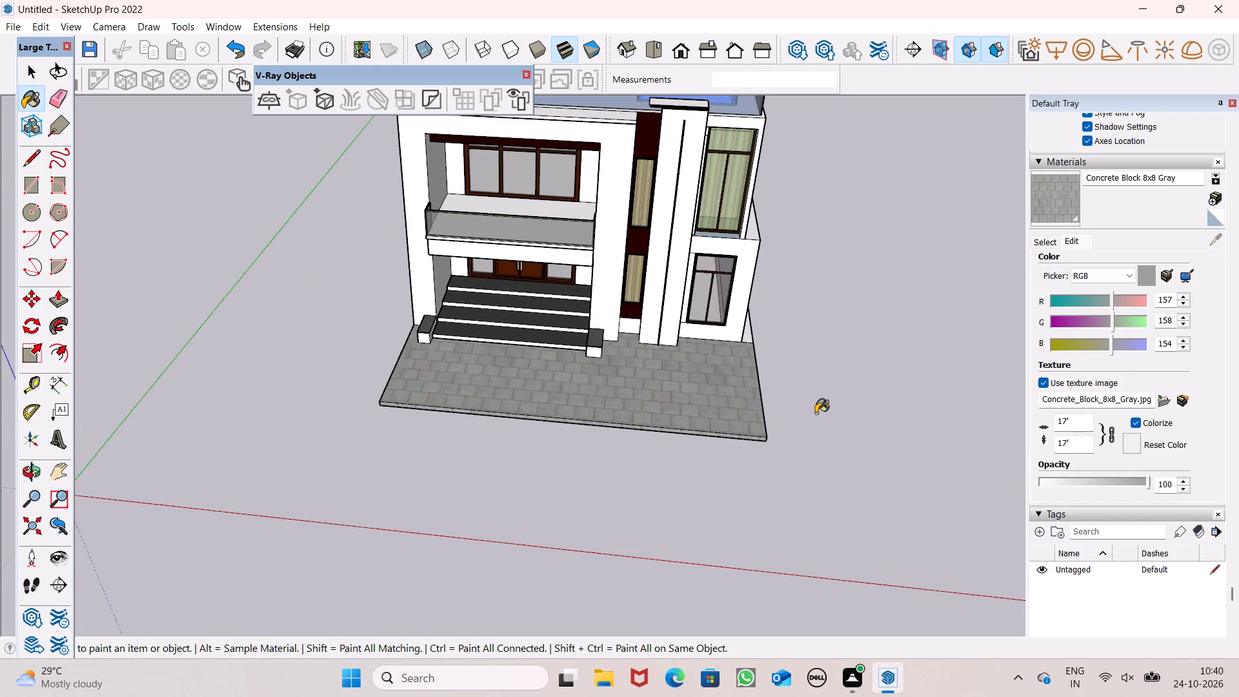
scroll(816, 413, up, 10)
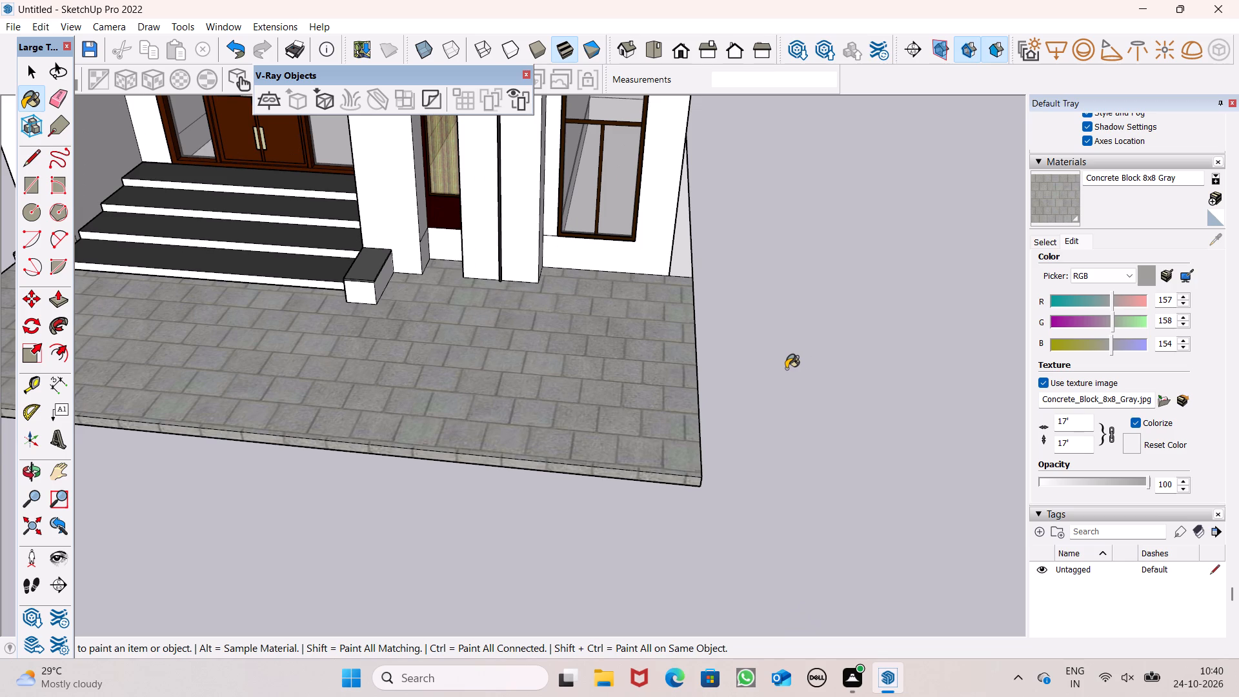
Push/Pull the upper-storey side wall outward 2' 3 15/16" so it is flush with the ground-floor side wall.
scroll(786, 369, down, 2)
middle_drag(771, 415, 643, 436)
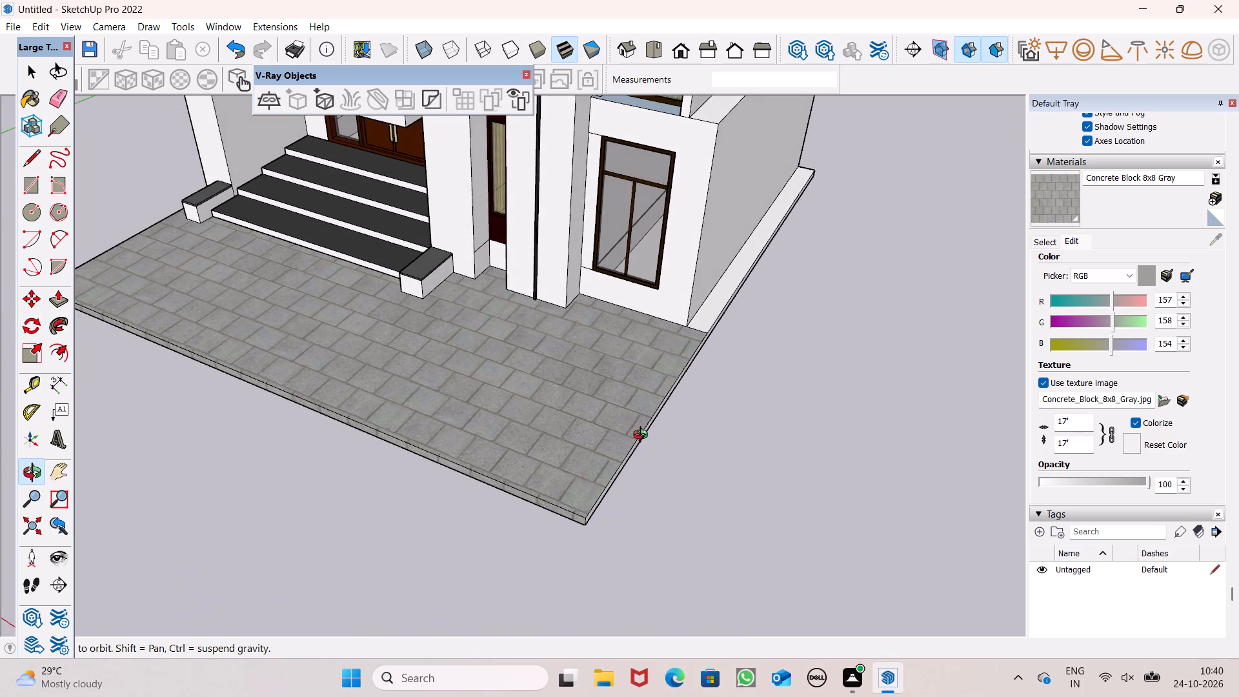
middle_drag(643, 436, 652, 434)
scroll(918, 362, down, 3)
middle_drag(893, 359, 759, 403)
scroll(713, 372, down, 4)
middle_drag(813, 394, 658, 398)
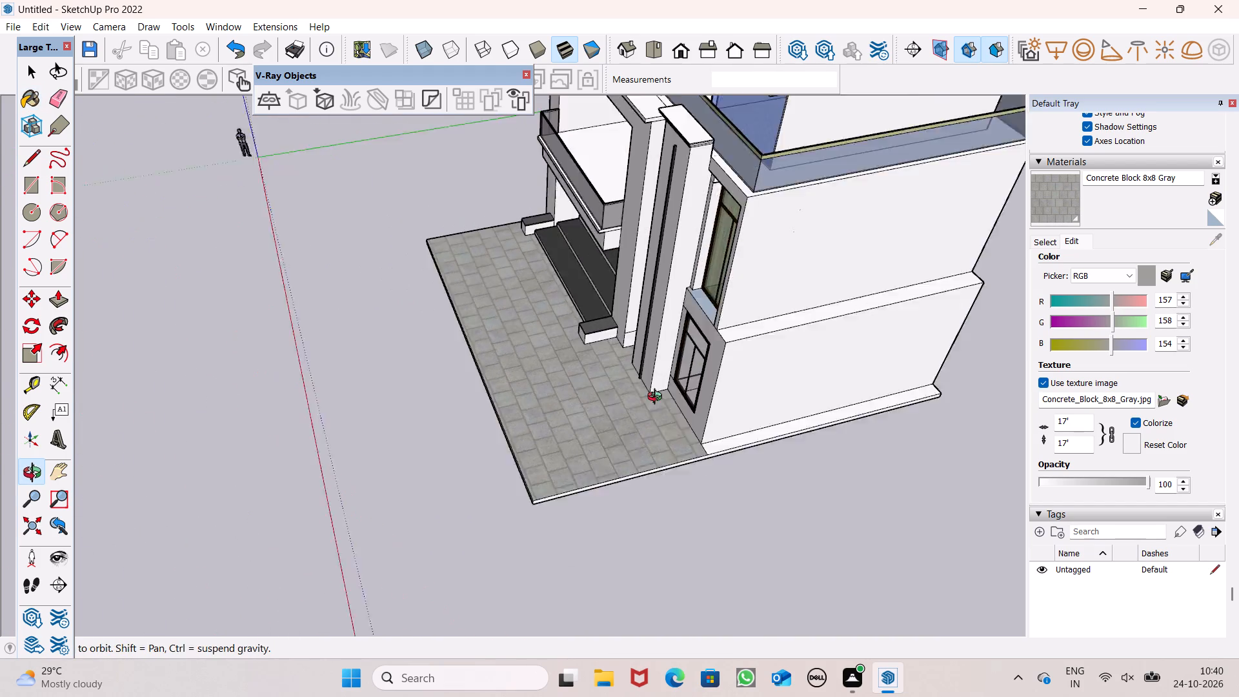
middle_drag(658, 398, 634, 402)
scroll(634, 402, up, 1)
scroll(891, 489, up, 2)
scroll(627, 447, down, 1)
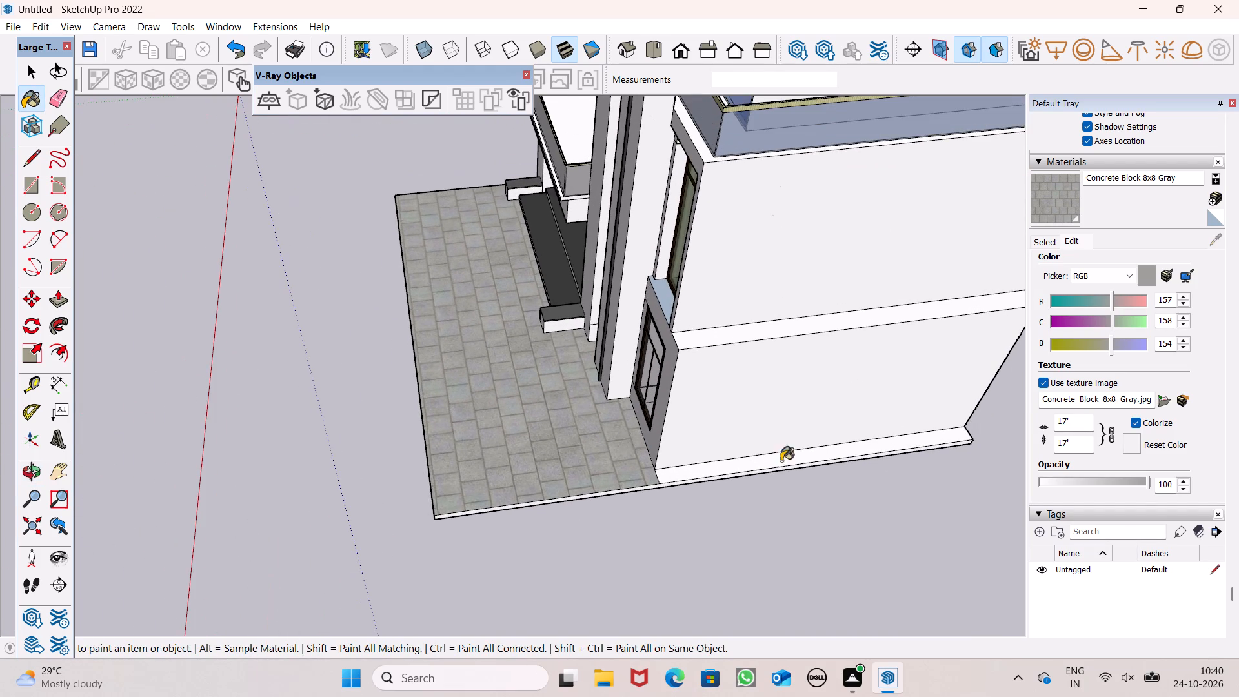
scroll(634, 416, down, 3)
middle_drag(780, 438, 899, 380)
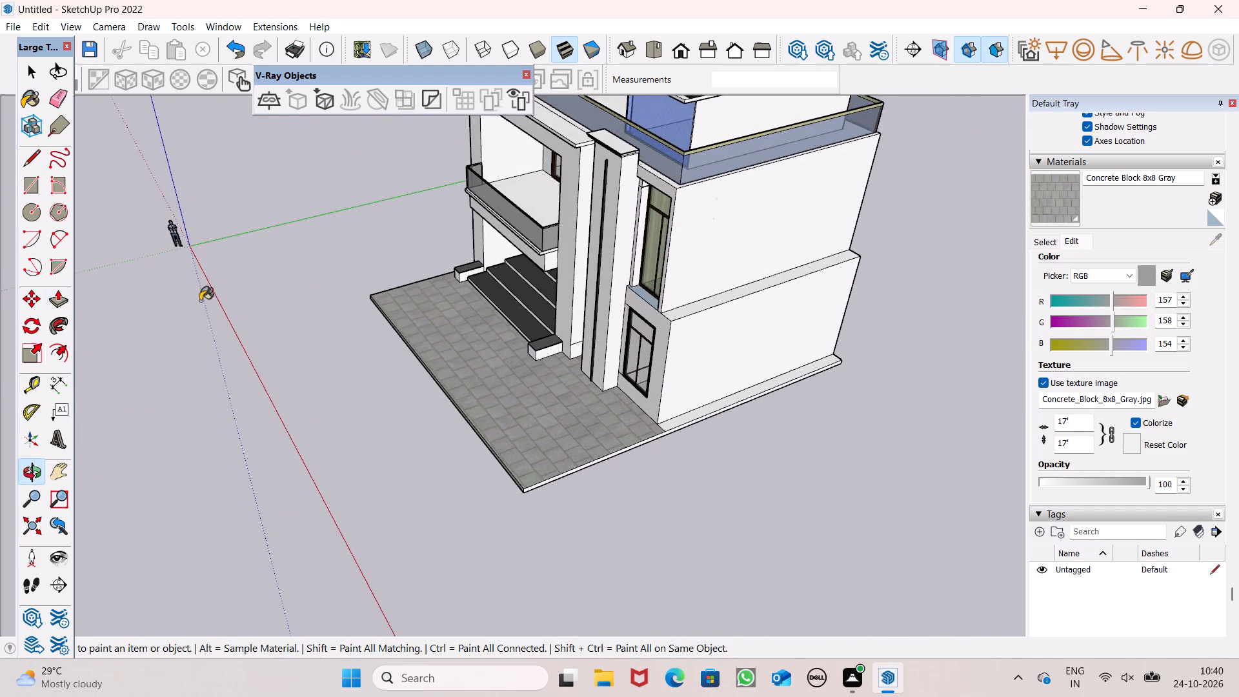
click(61, 303)
scroll(725, 211, up, 1)
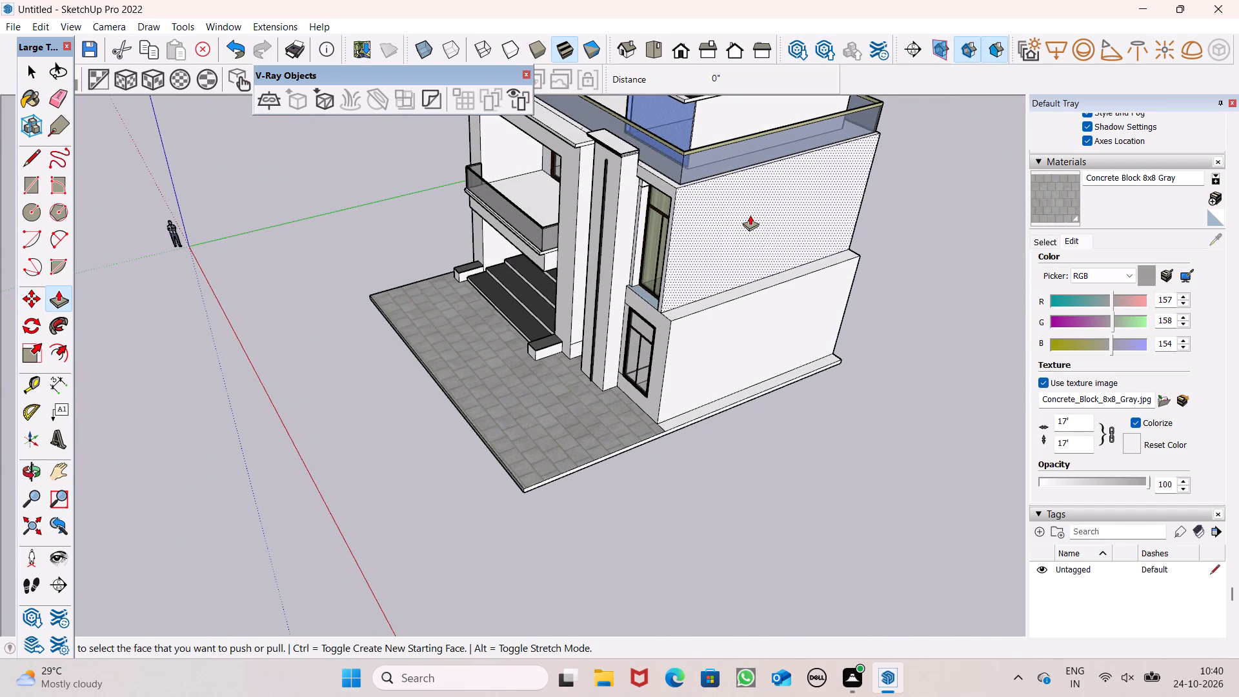
scroll(750, 215, up, 3)
drag(762, 274, 748, 355)
scroll(687, 308, down, 2)
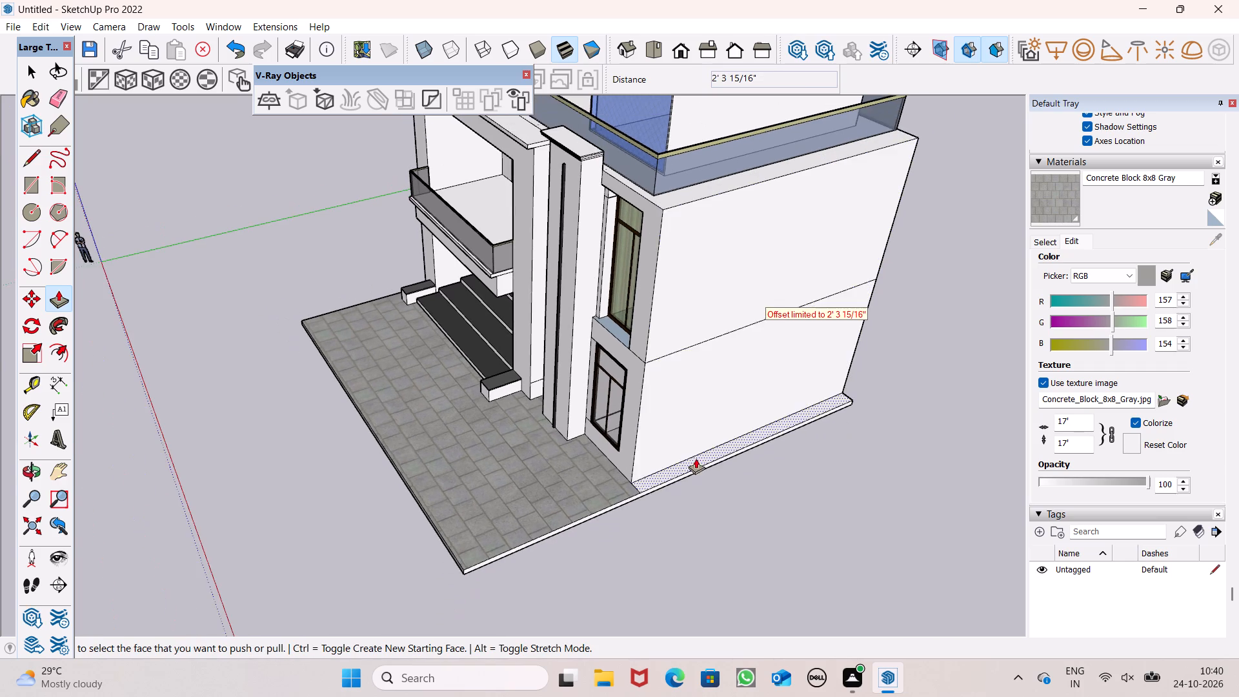
Push/Pull the ground slab's side edge inward toward the house's side wall, removing the projecting strip along its base.
middle_drag(690, 457, 718, 409)
scroll(718, 462, up, 6)
drag(682, 460, 673, 448)
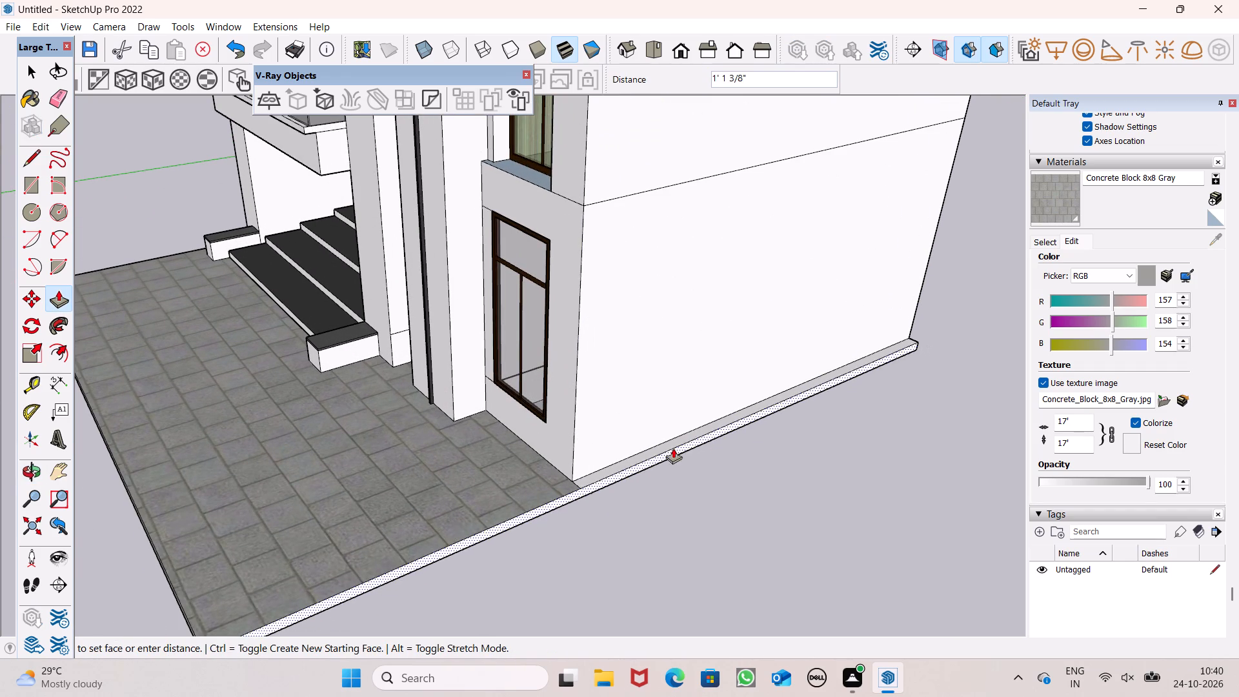
drag(673, 448, 667, 431)
click(669, 428)
key(space)
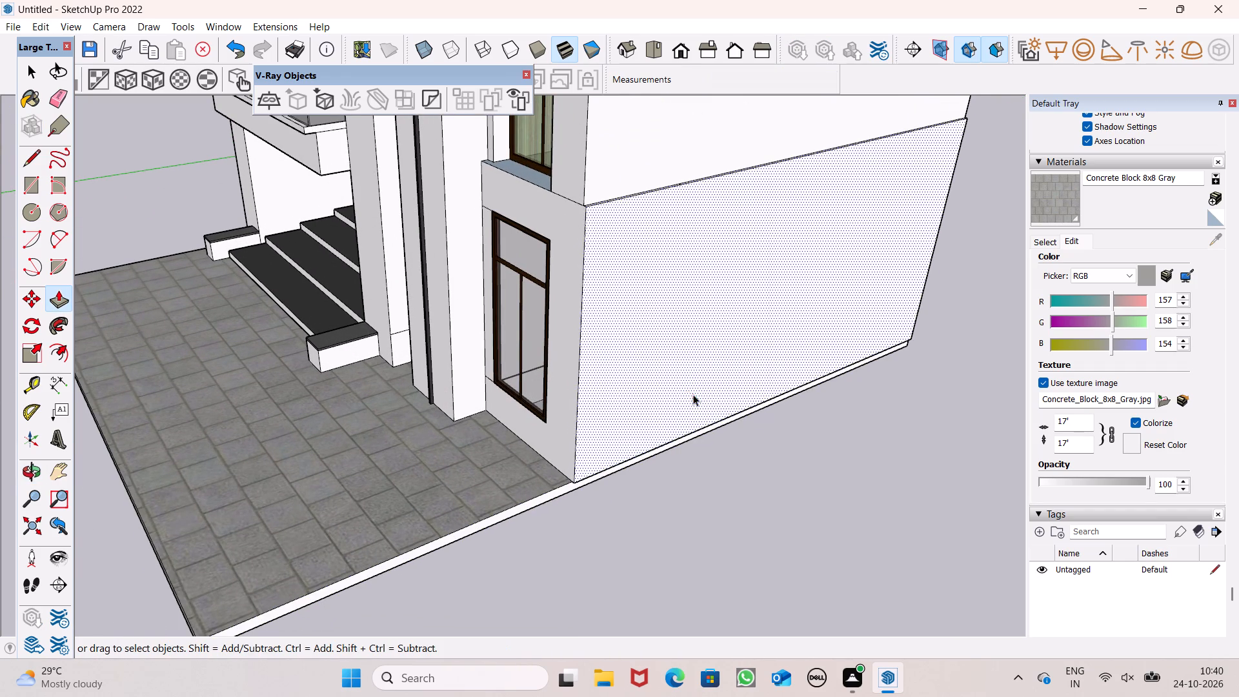
Erase the leftover dividing edges between the two storeys on the front corner and the side wall.
scroll(756, 445, down, 5)
middle_drag(761, 453, 909, 434)
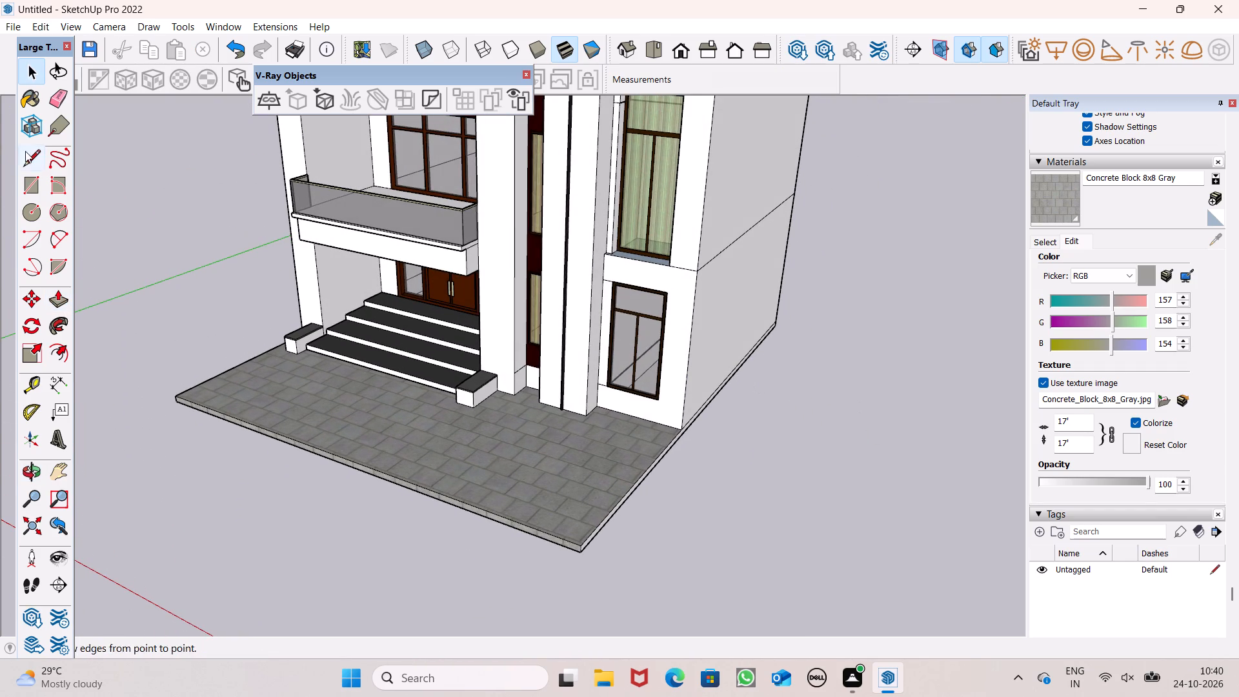
click(68, 105)
scroll(604, 254, up, 6)
drag(716, 278, 716, 283)
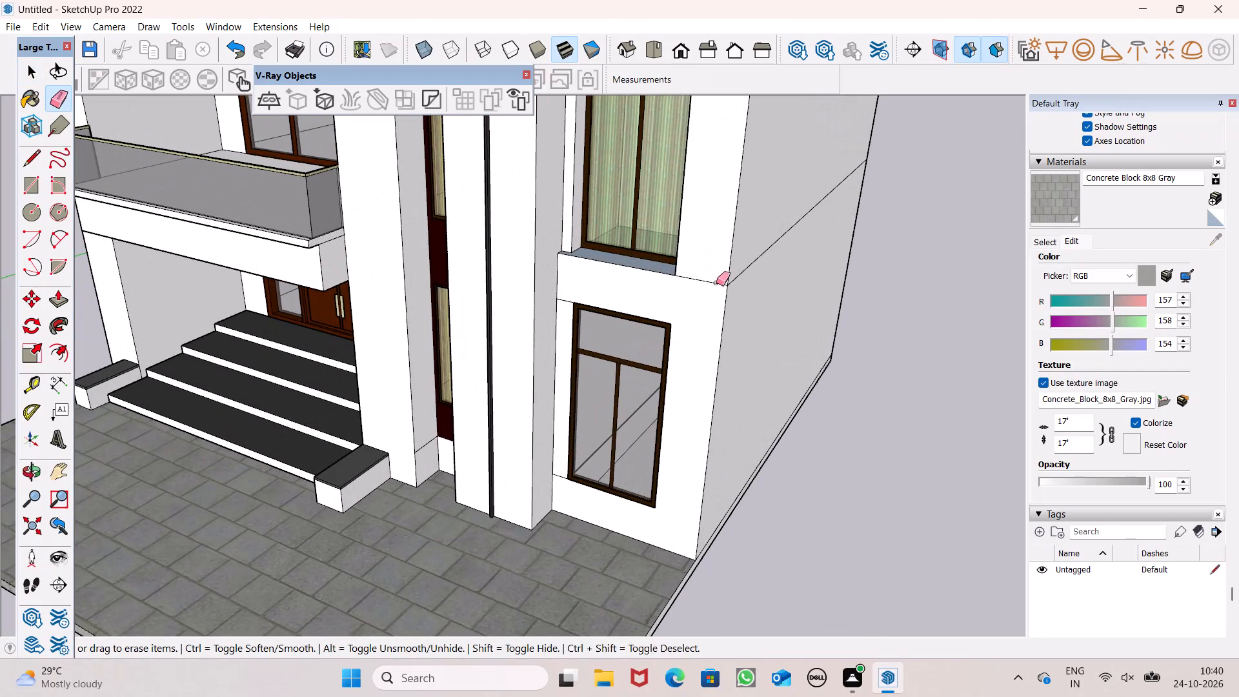
drag(716, 283, 712, 294)
click(772, 260)
drag(765, 246, 763, 258)
scroll(772, 291, down, 7)
middle_drag(792, 341, 668, 348)
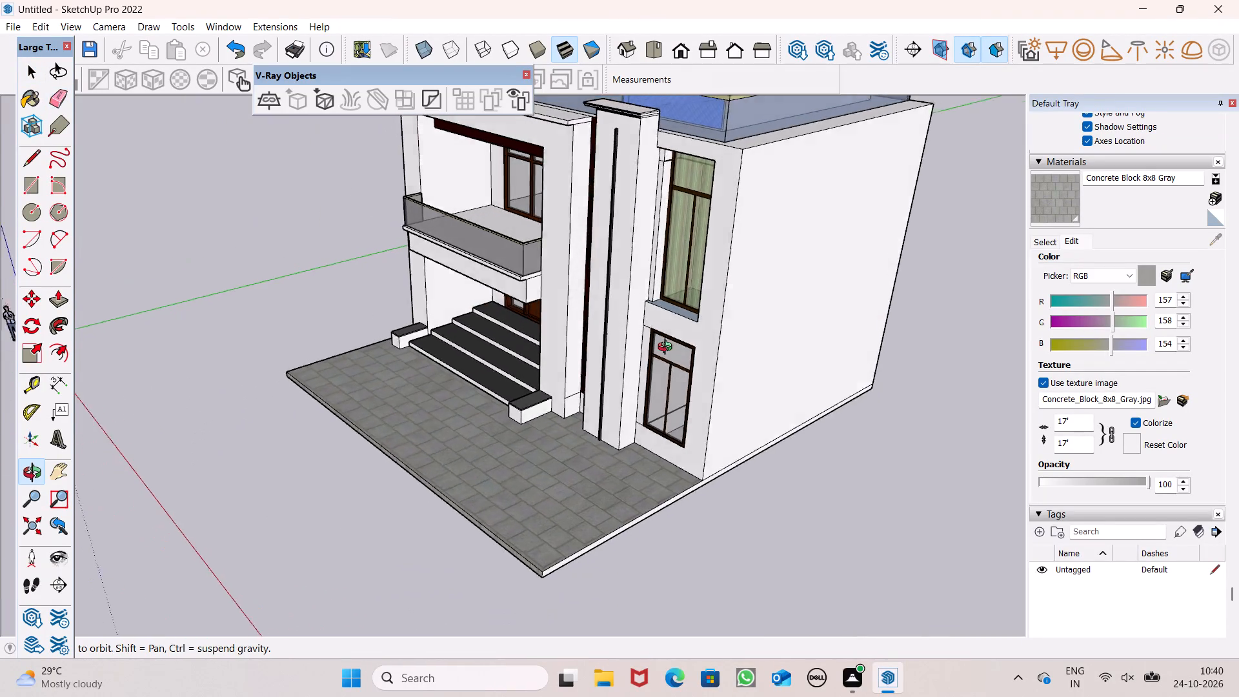
middle_drag(668, 348, 661, 347)
scroll(703, 302, down, 4)
middle_drag(744, 294, 933, 227)
key(space)
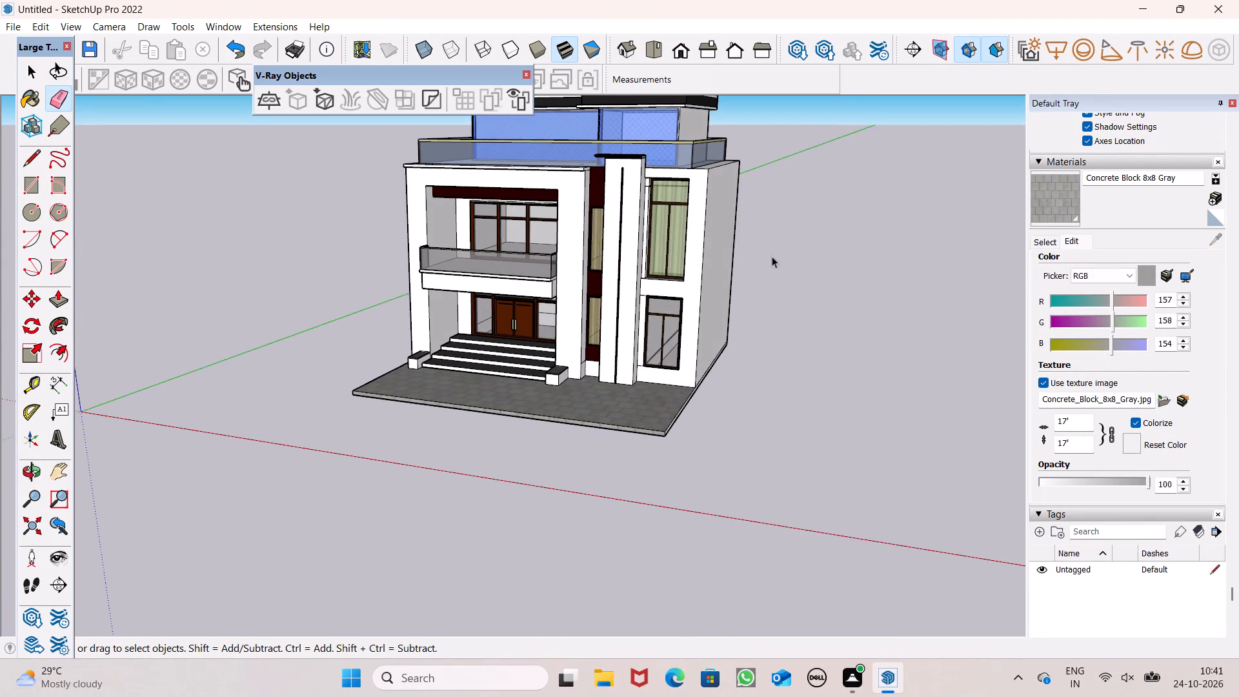
Examine the house from the front, above and both sides to check the side walls and slab edges.
scroll(765, 252, down, 2)
middle_drag(763, 251, 866, 244)
scroll(843, 225, down, 4)
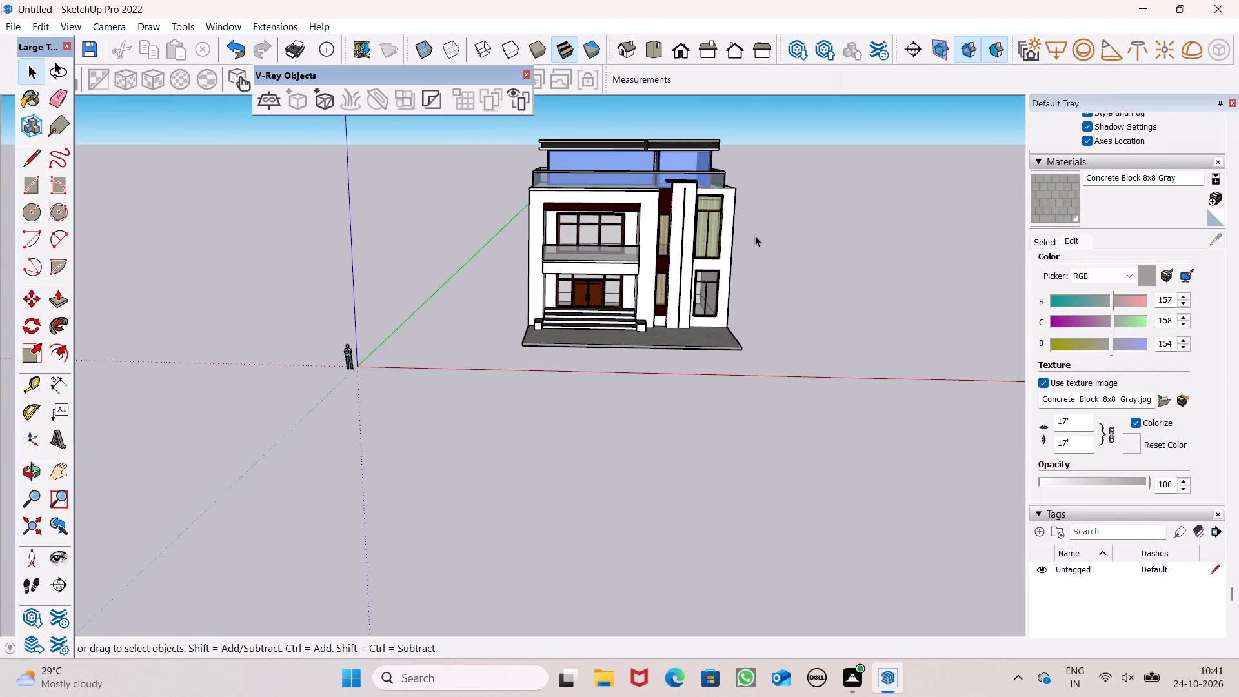
scroll(755, 236, up, 6)
scroll(770, 200, down, 4)
middle_drag(765, 243, 544, 375)
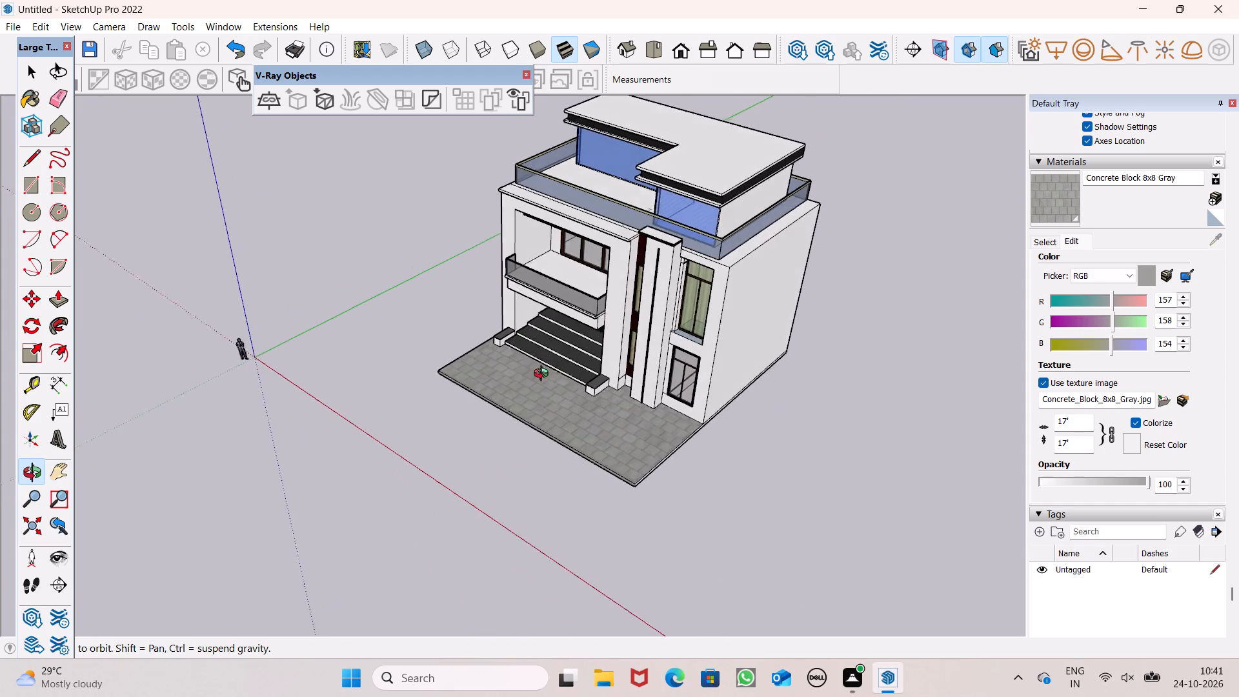
middle_drag(544, 375, 379, 418)
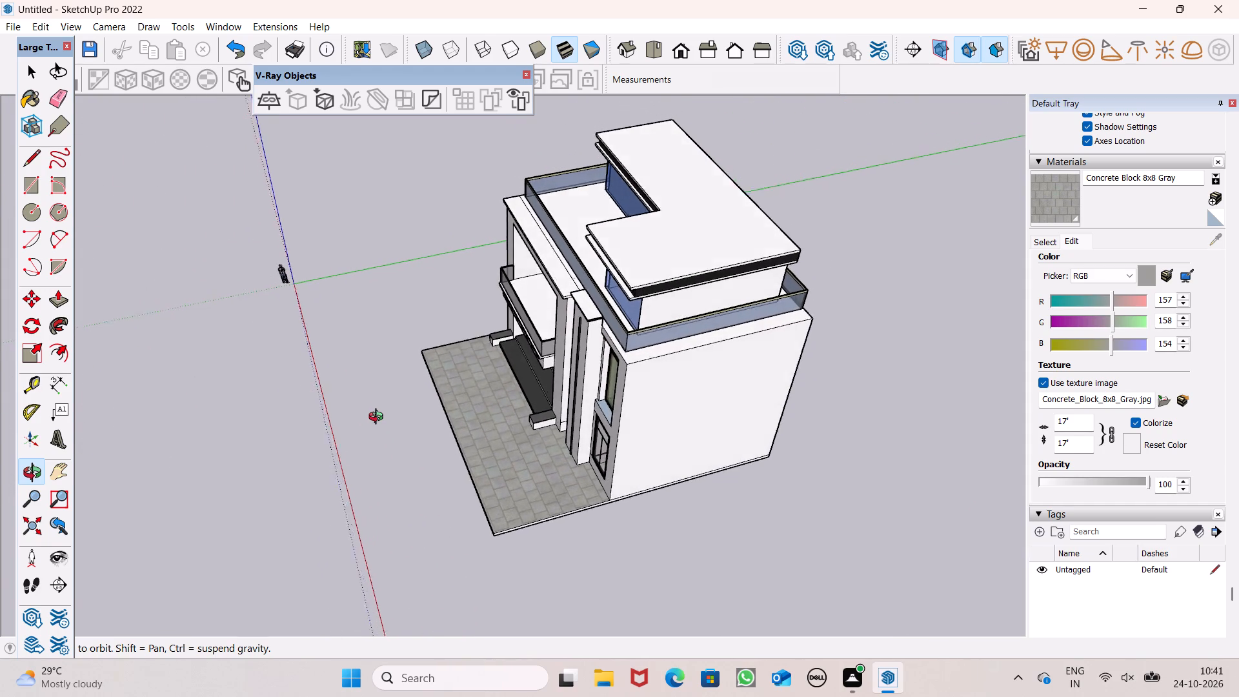
middle_drag(379, 418, 810, 259)
scroll(421, 487, down, 2)
middle_drag(588, 430, 596, 361)
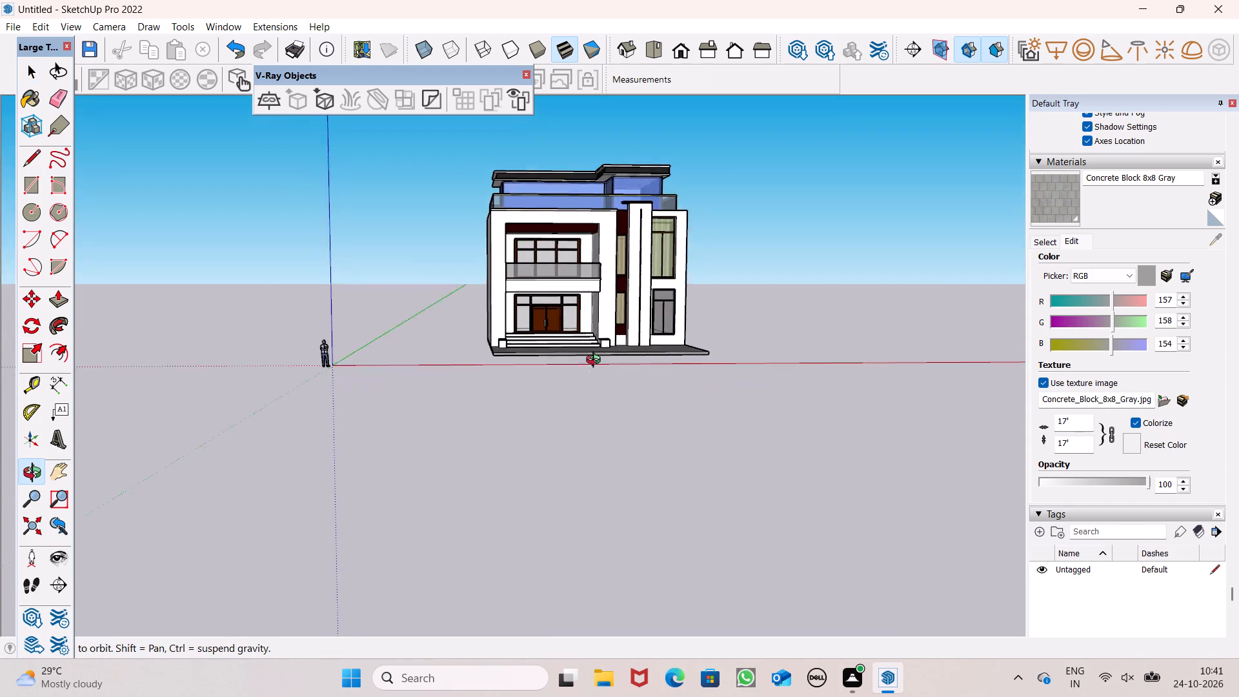
middle_drag(596, 361, 596, 351)
scroll(583, 289, up, 7)
middle_drag(614, 385, 589, 461)
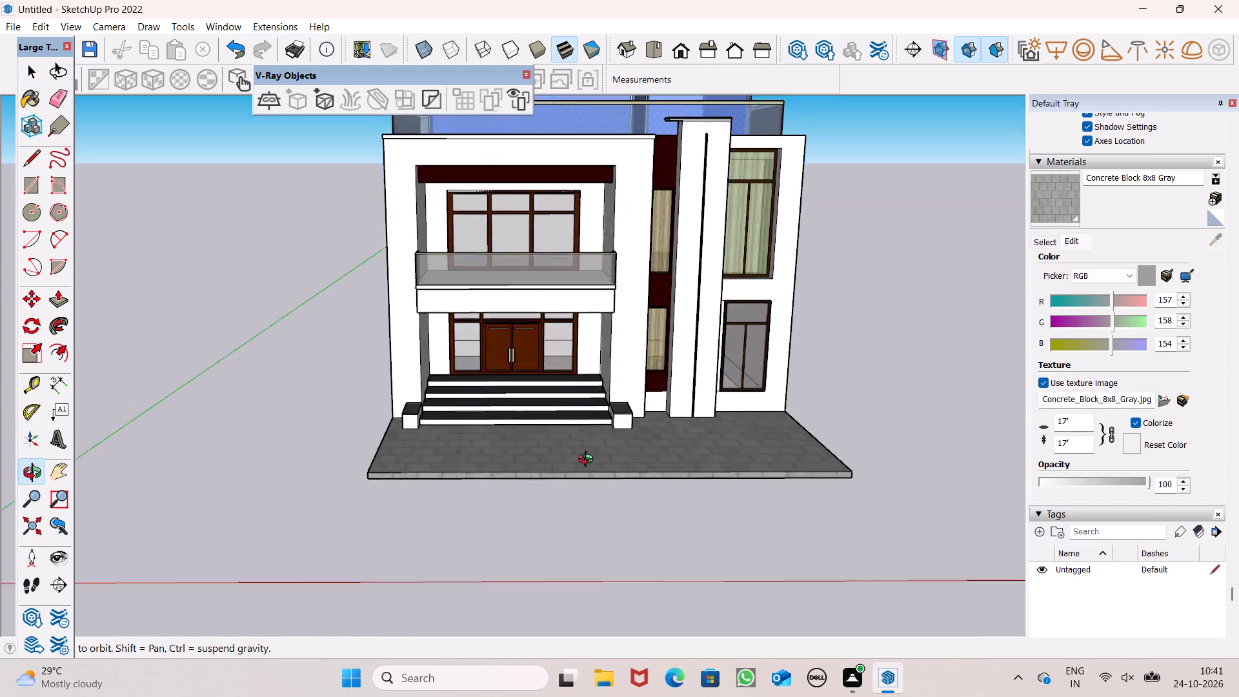
middle_drag(589, 461, 955, 344)
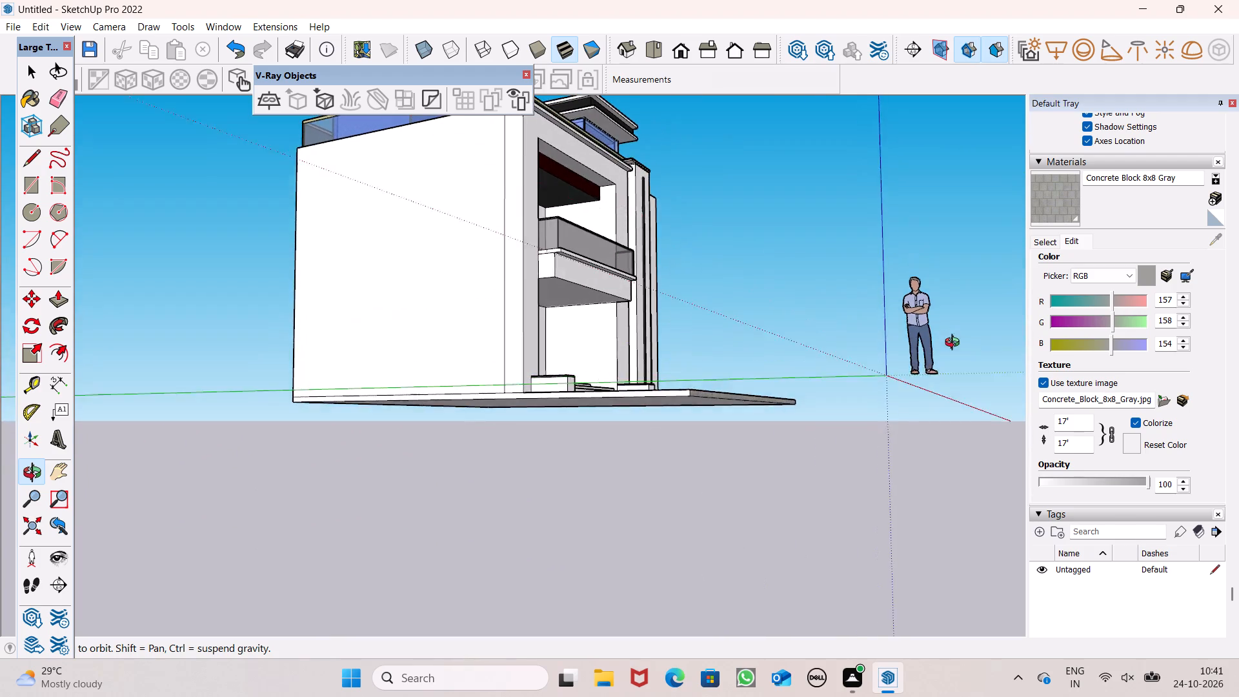
middle_drag(955, 344, 956, 351)
Paint the ground slab's edge strips along both side walls and the back of the house with Concrete Block 8x8 Gray.
click(1011, 185)
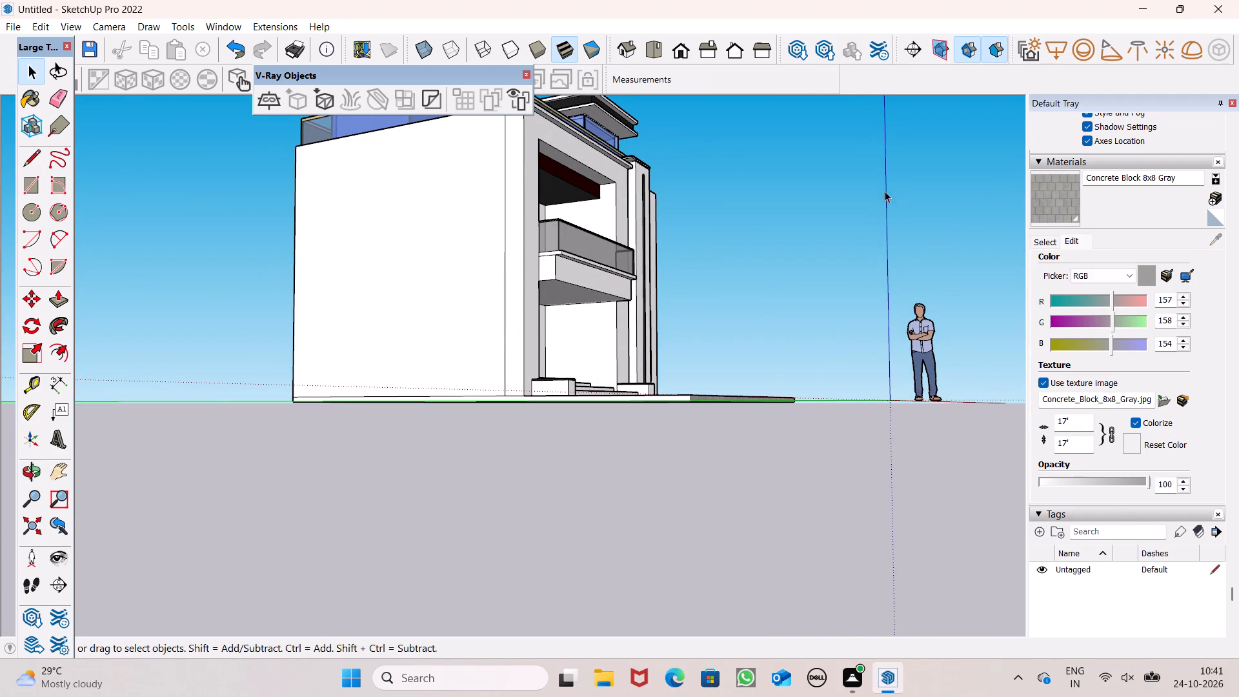
click(1065, 209)
scroll(486, 387, up, 7)
middle_drag(687, 439, 687, 472)
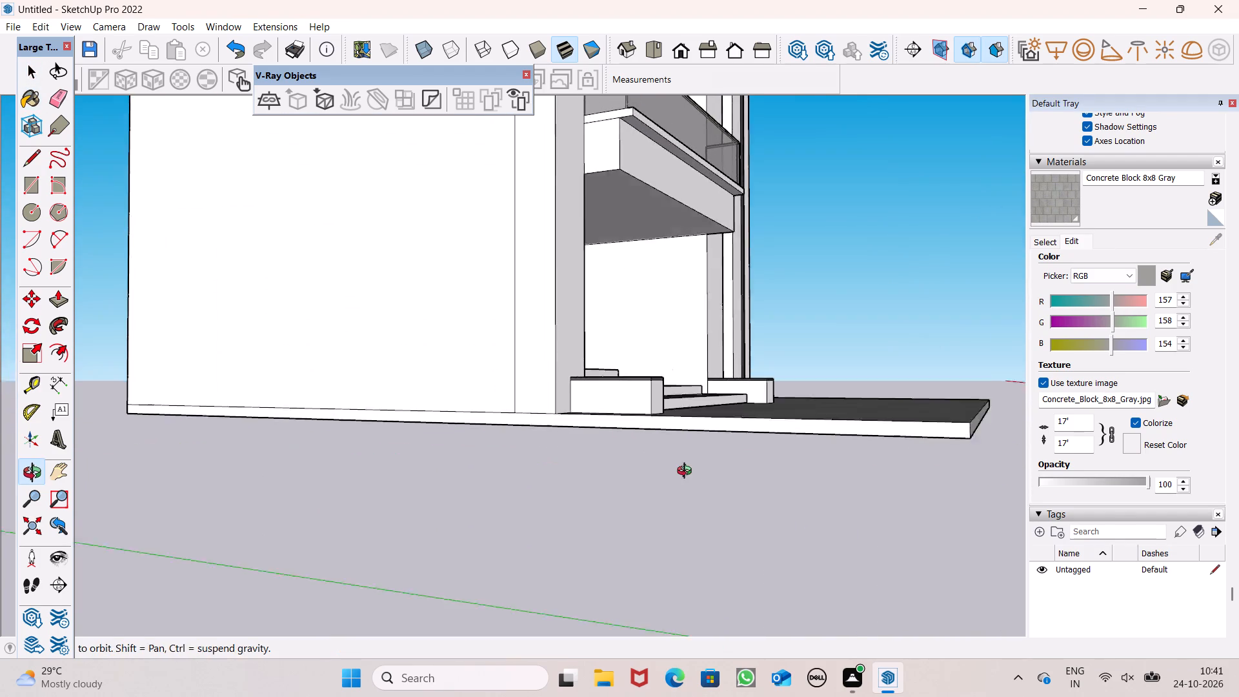
middle_drag(687, 472, 689, 496)
scroll(695, 496, up, 5)
click(705, 514)
scroll(712, 405, down, 7)
middle_drag(757, 439, 525, 467)
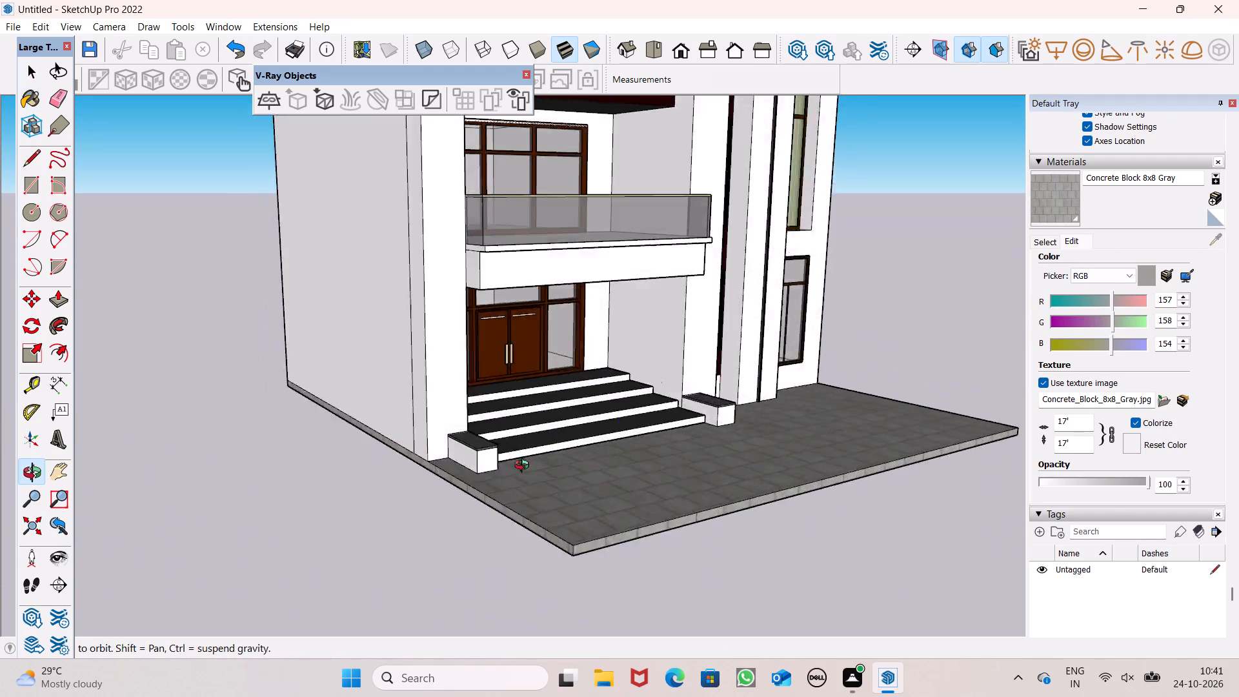
middle_drag(525, 467, 310, 469)
scroll(851, 405, down, 4)
middle_drag(910, 494, 534, 469)
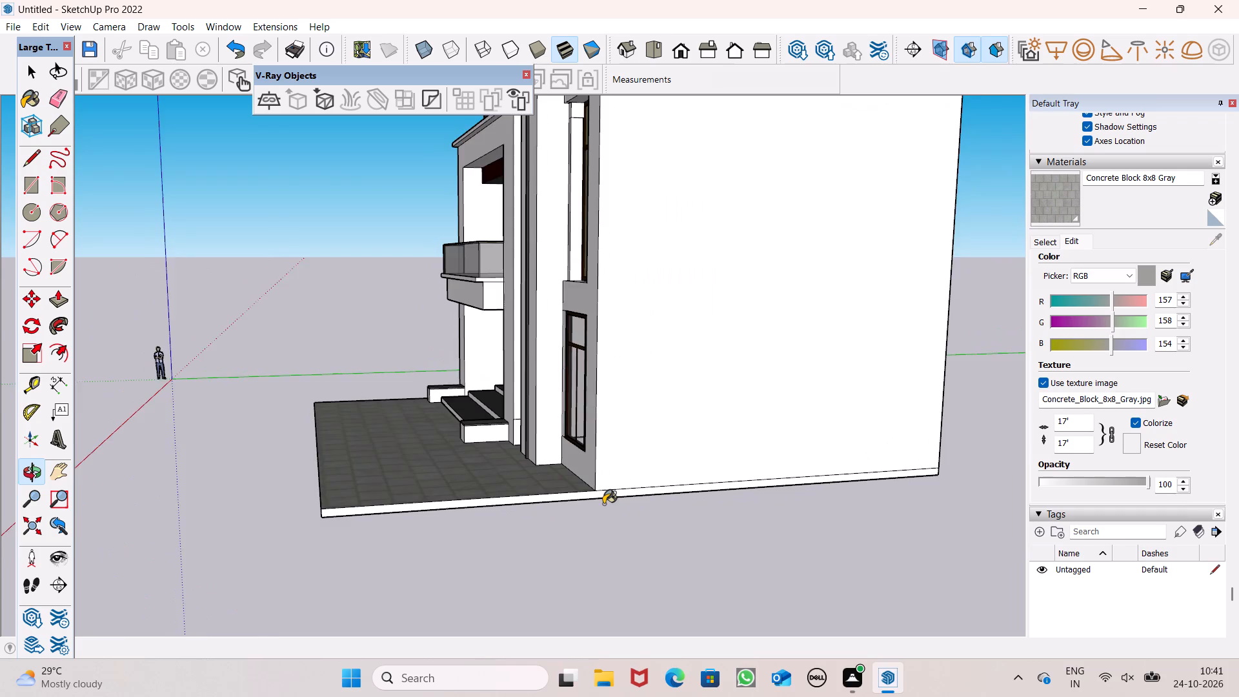
scroll(603, 504, up, 5)
click(607, 488)
scroll(640, 401, down, 5)
middle_drag(694, 465, 682, 543)
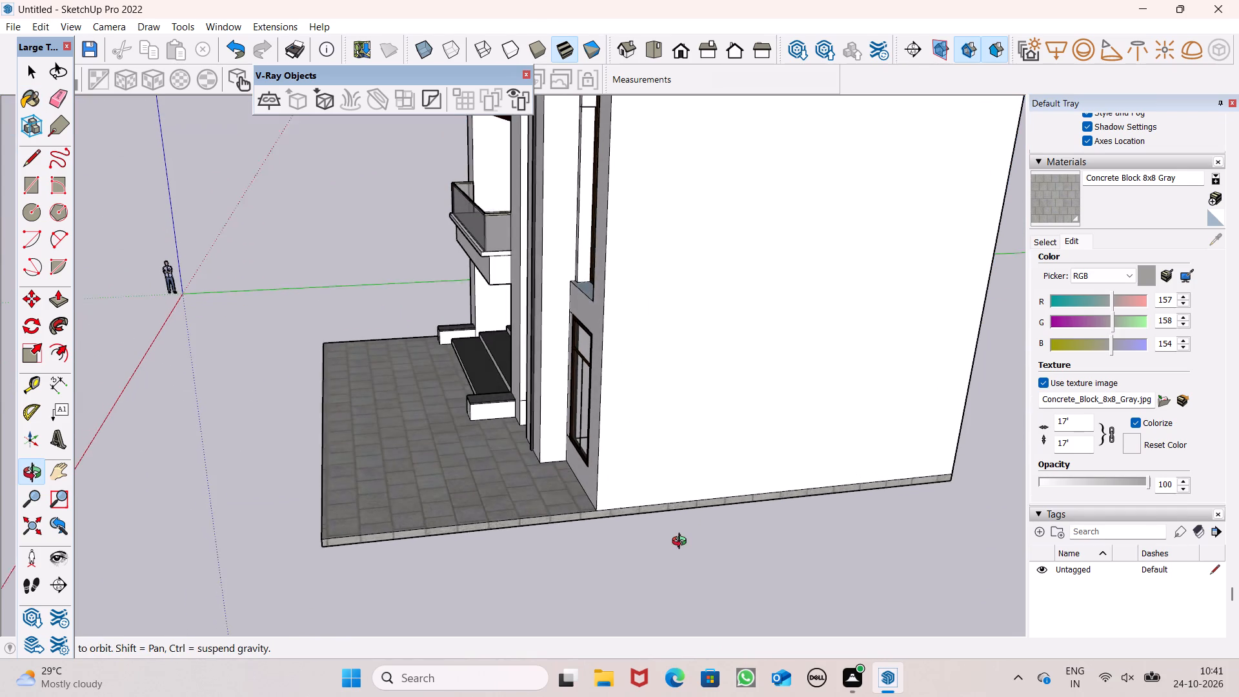
middle_drag(682, 543, 517, 496)
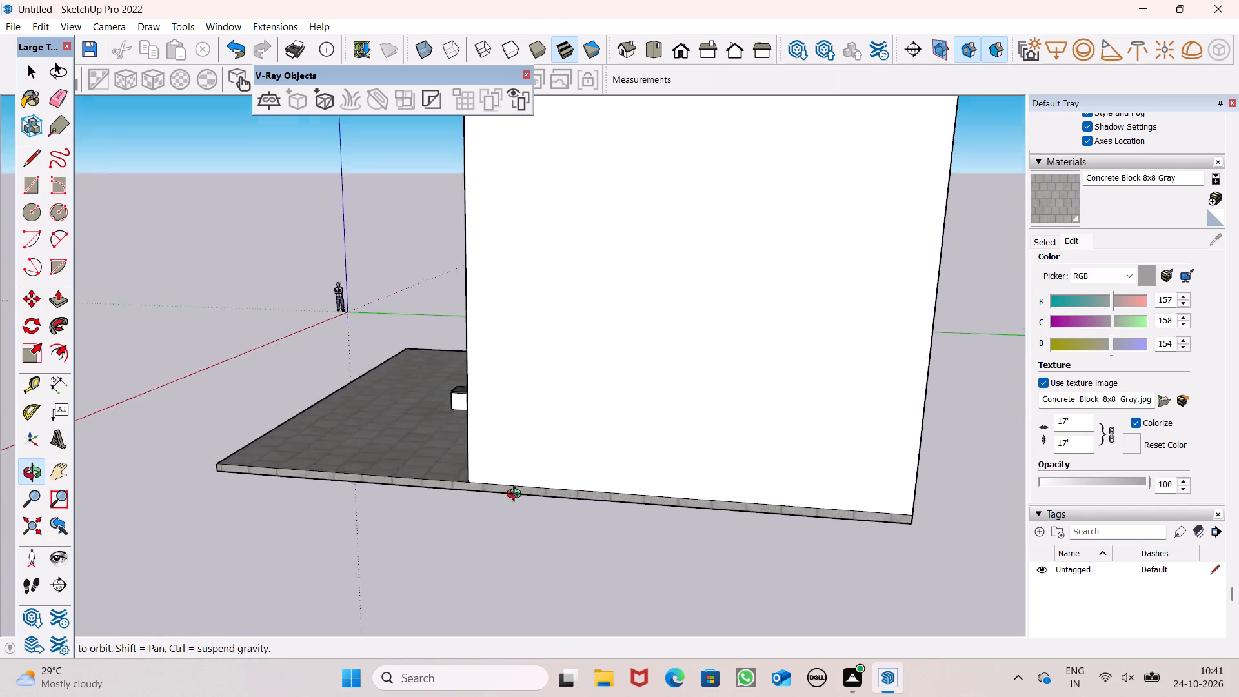
middle_drag(517, 496, 242, 470)
scroll(516, 520, up, 5)
click(514, 522)
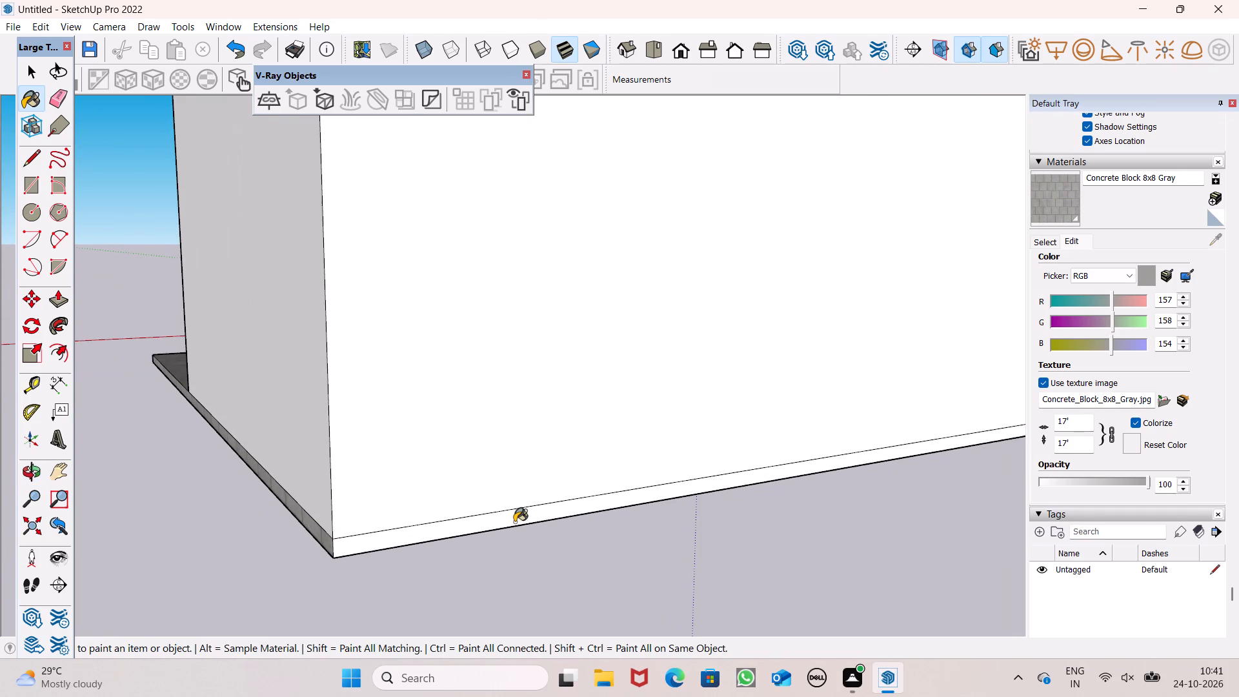
scroll(674, 426, down, 5)
middle_drag(679, 444, 918, 452)
scroll(632, 380, down, 11)
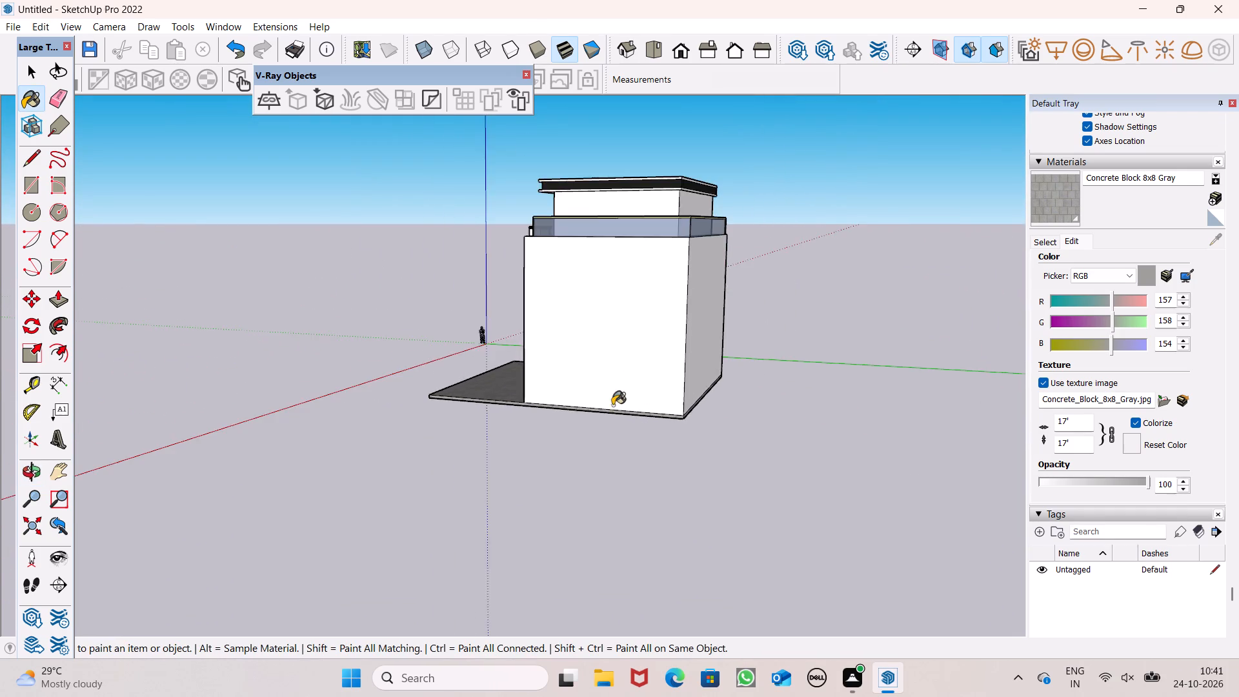
middle_drag(535, 497, 789, 512)
key(space)
Examine the house front and the paved slab from several distances and from above.
scroll(838, 416, down, 3)
middle_drag(637, 456, 650, 470)
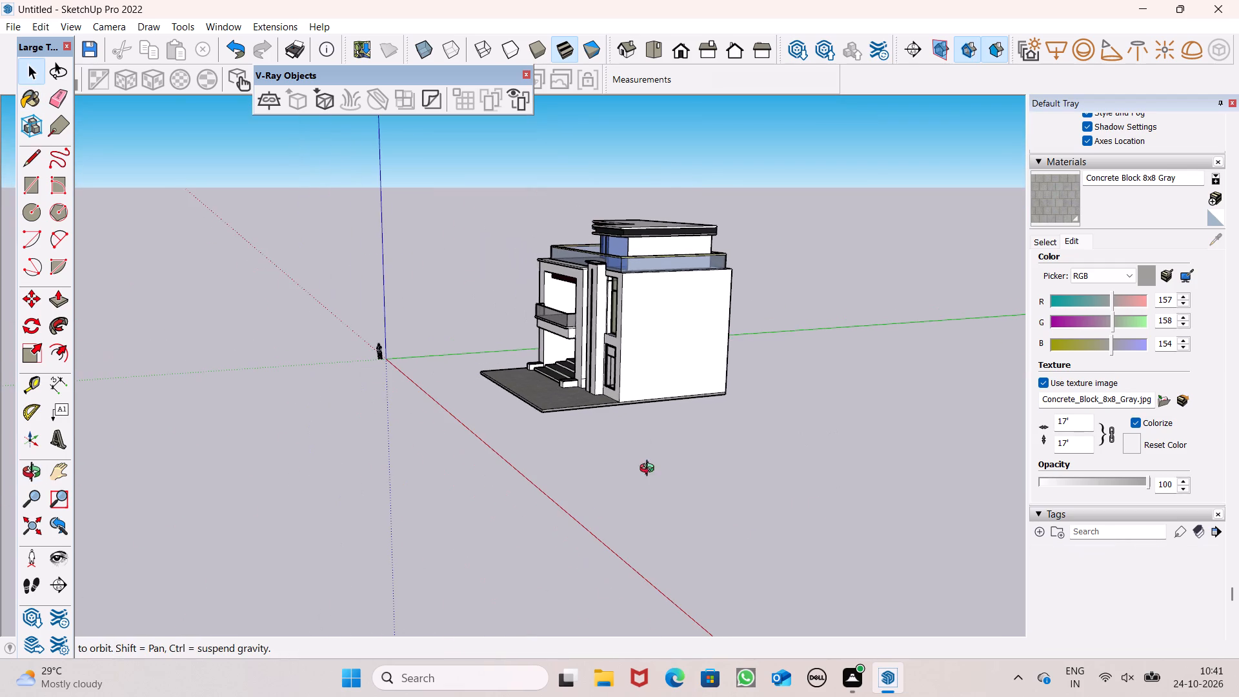
middle_drag(650, 470, 1010, 455)
scroll(634, 381, up, 4)
scroll(646, 310, down, 4)
scroll(791, 319, down, 6)
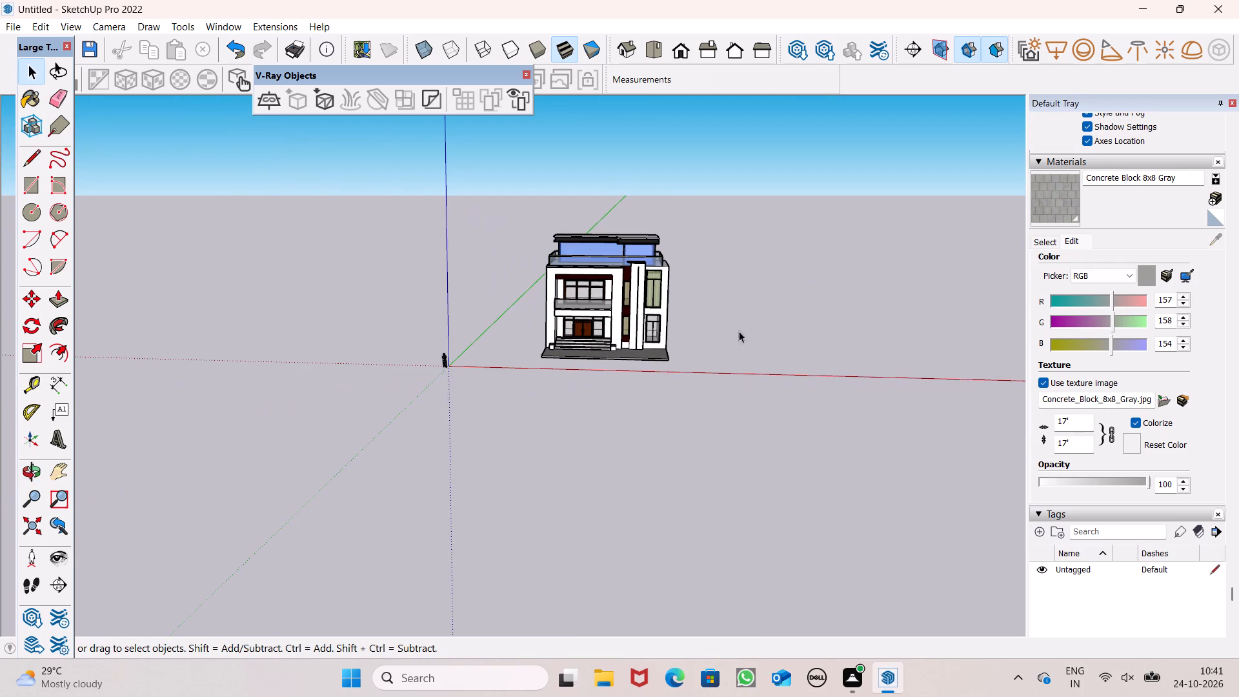
scroll(336, 316, up, 4)
scroll(729, 299, up, 2)
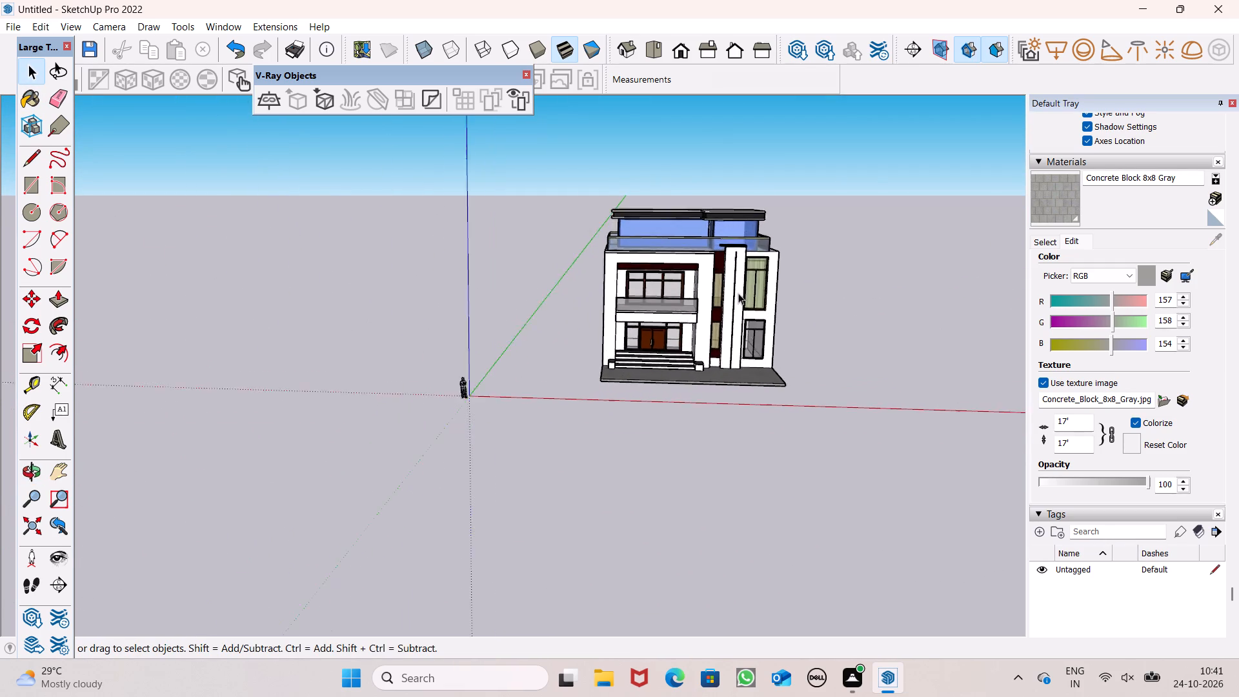
scroll(738, 293, up, 7)
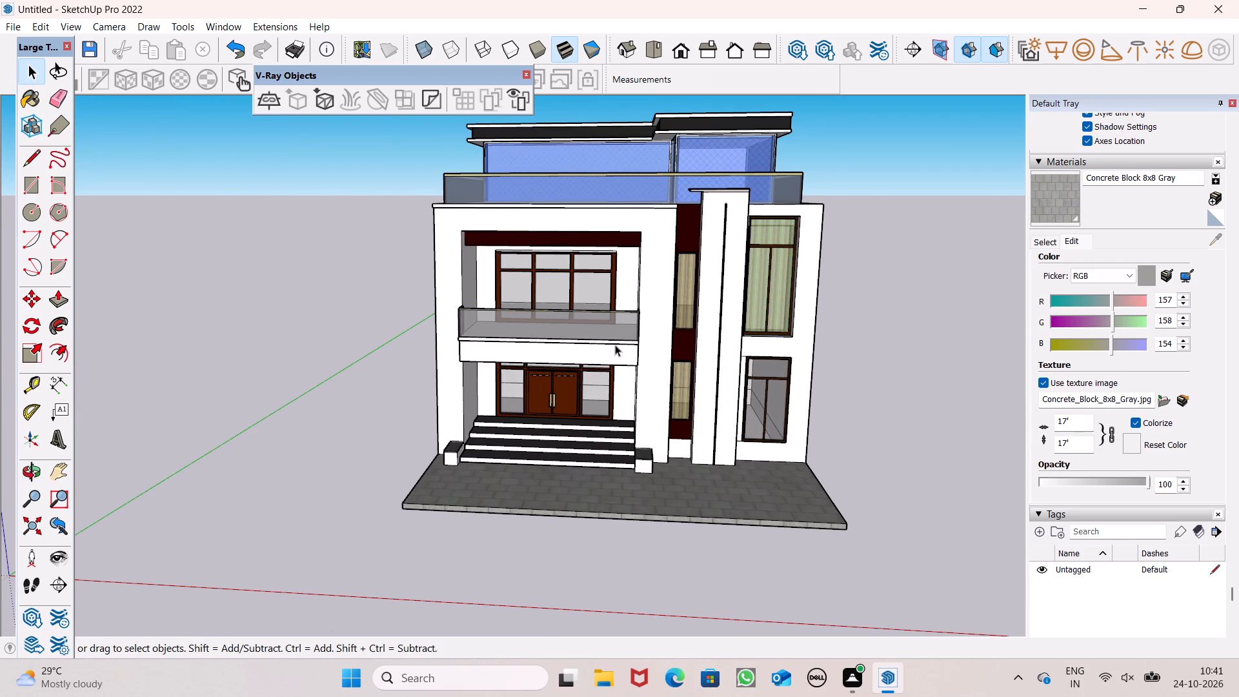
scroll(389, 353, down, 1)
middle_drag(509, 416, 517, 517)
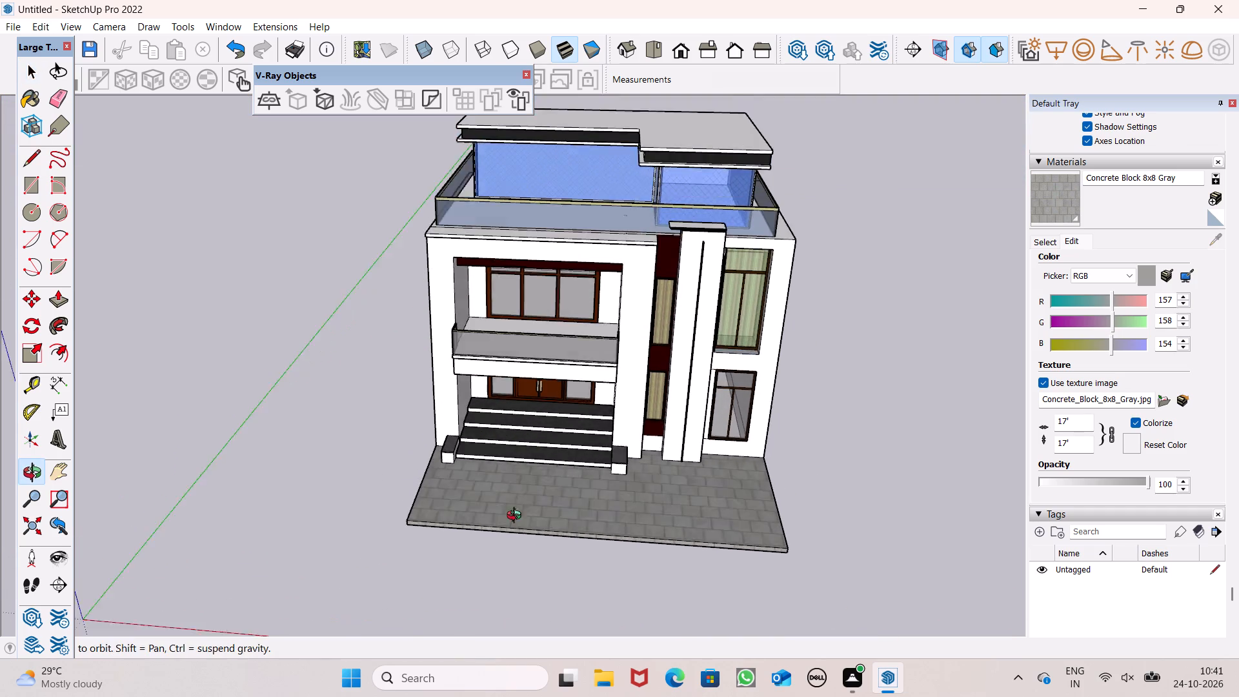
middle_drag(517, 517, 527, 542)
scroll(729, 504, up, 1)
scroll(599, 333, down, 1)
middle_drag(649, 434, 648, 471)
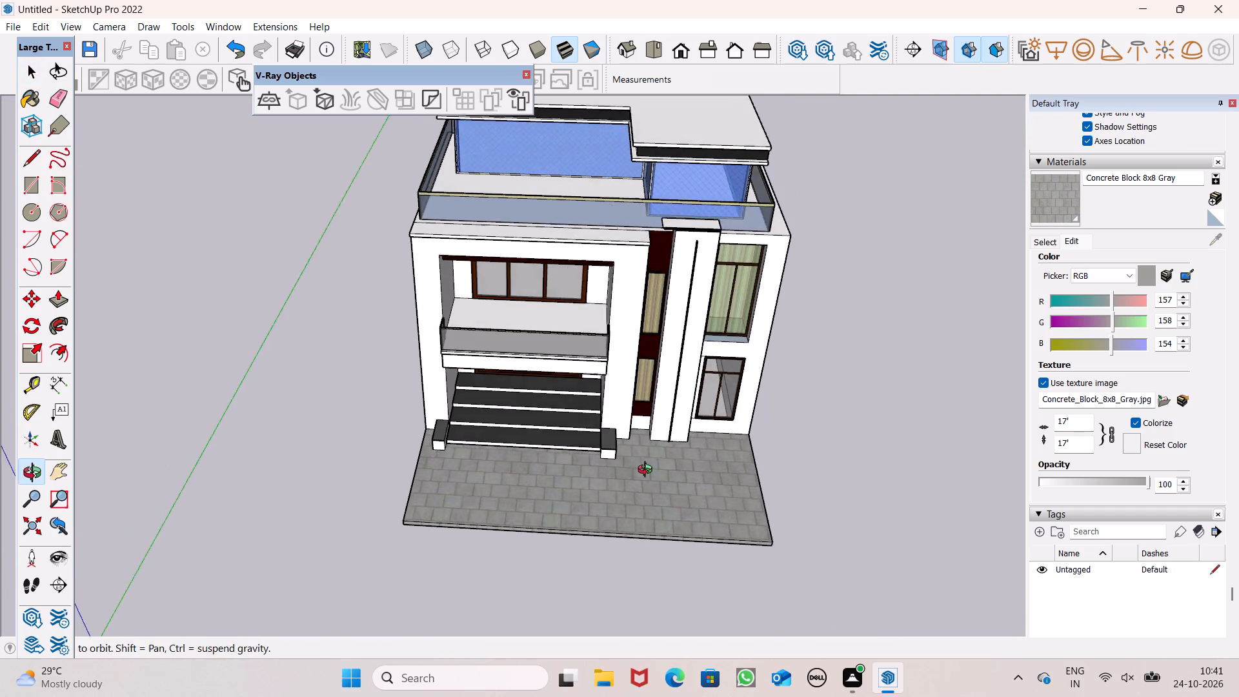
middle_drag(648, 471, 650, 501)
scroll(823, 494, up, 3)
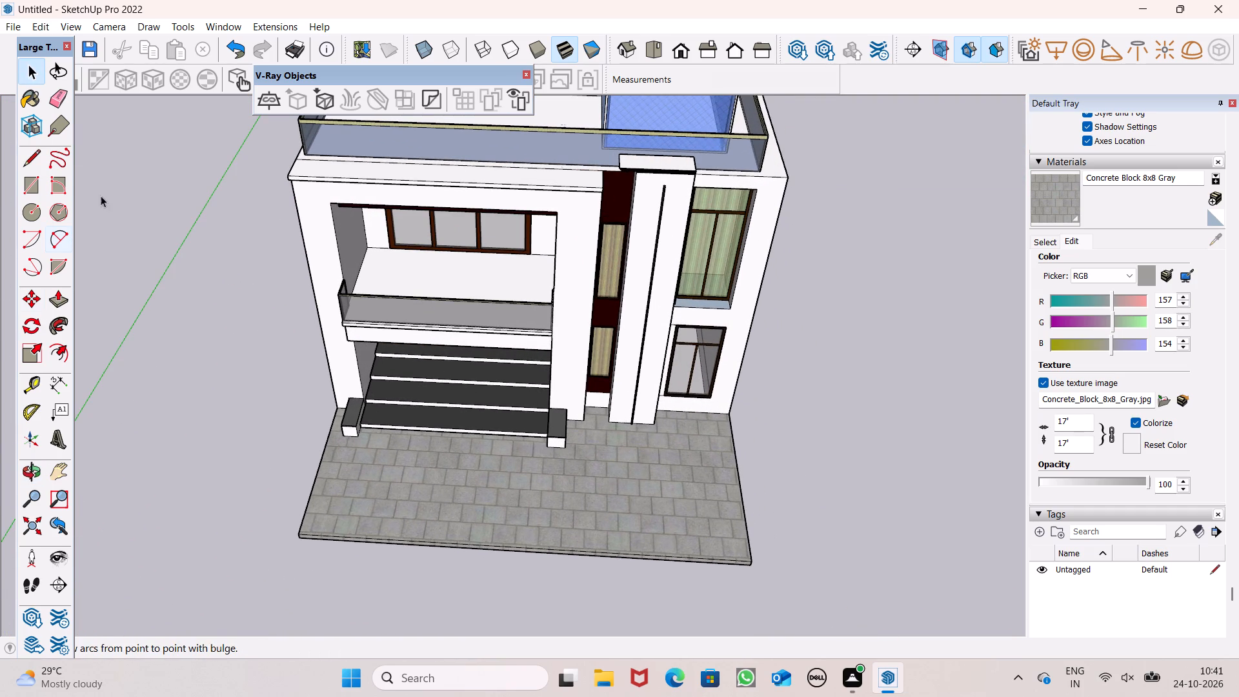
Draw a rectangle about 25' 5 5/8" by 6' 9 7/16" on the paving, from the stair block's front corner to the slab's side edge.
click(24, 185)
scroll(849, 450, up, 2)
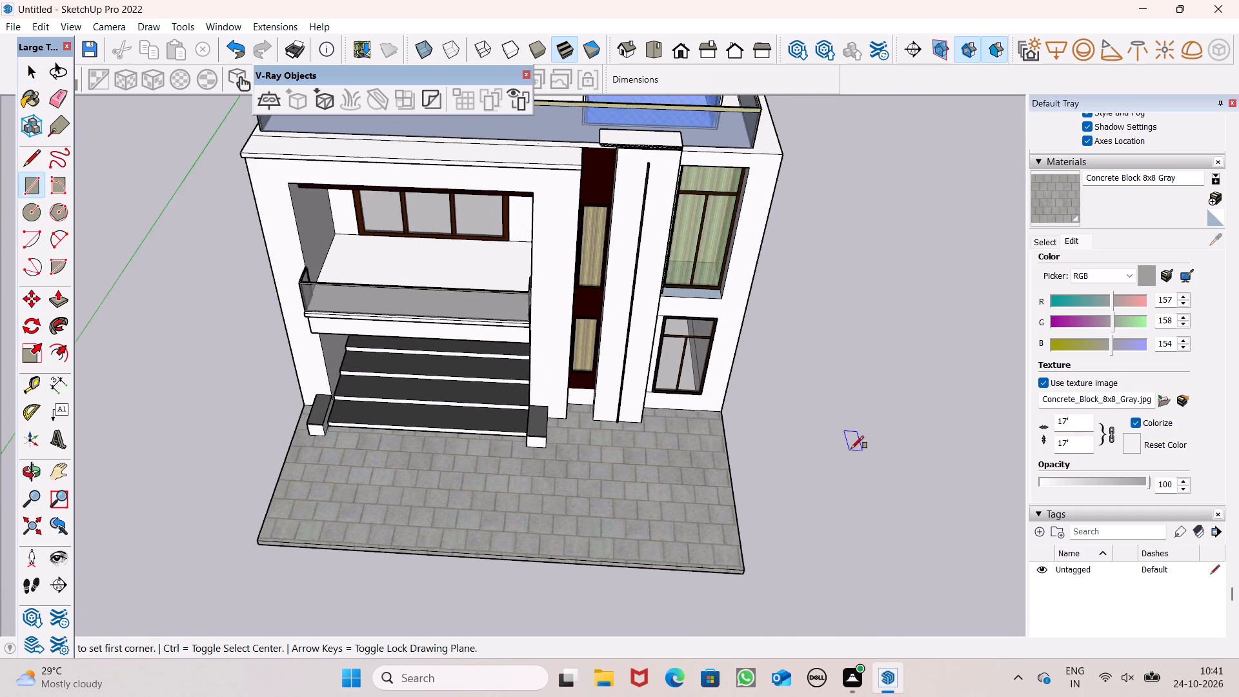
scroll(851, 449, up, 4)
scroll(748, 369, down, 1)
middle_drag(634, 452, 625, 489)
scroll(549, 467, up, 5)
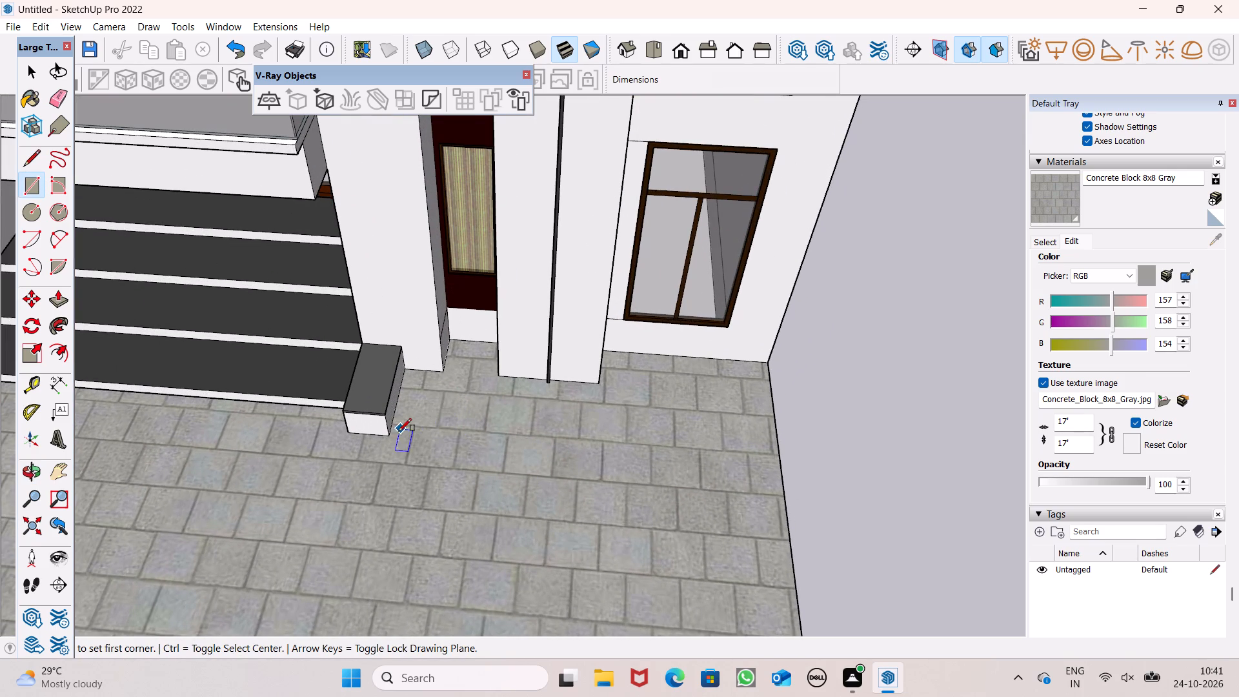
scroll(600, 352, down, 3)
scroll(686, 332, down, 4)
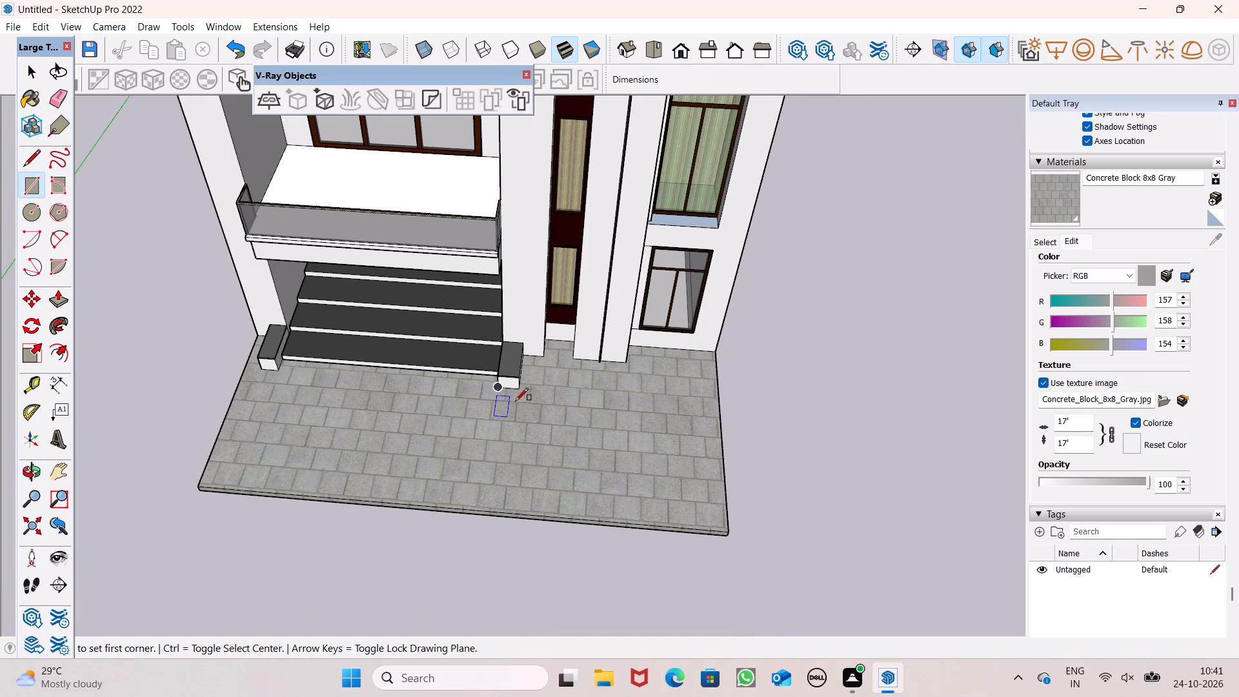
middle_drag(523, 410, 534, 454)
scroll(535, 449, up, 7)
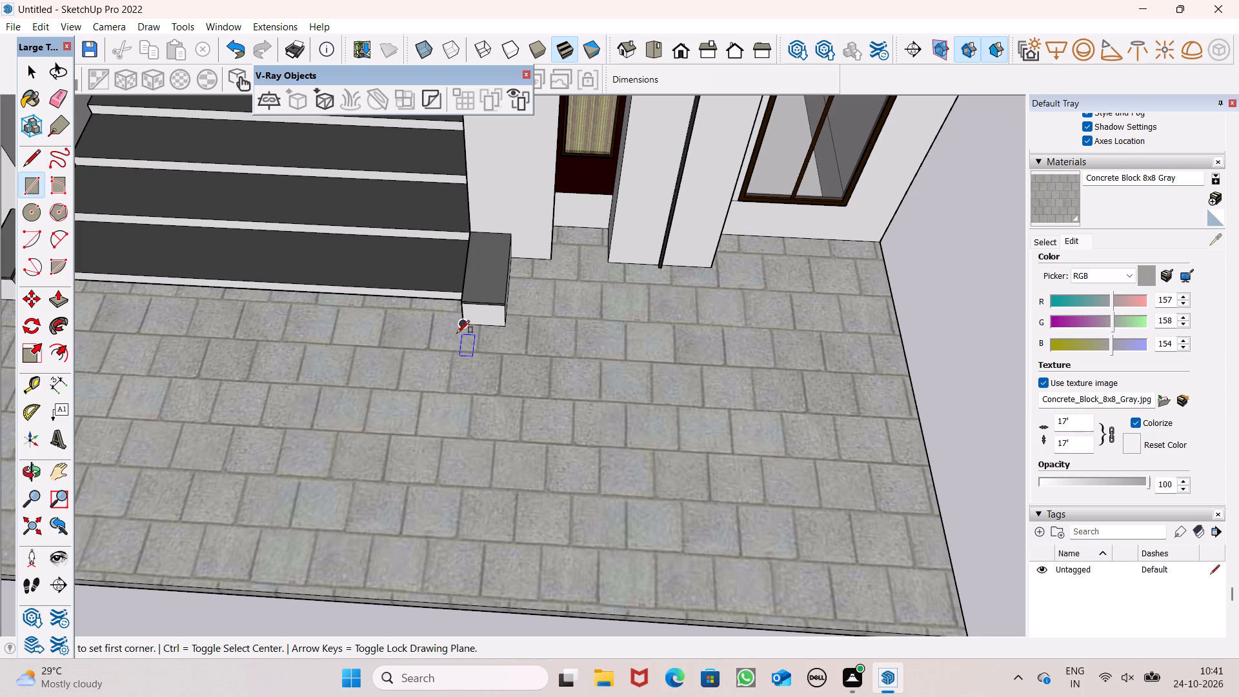
drag(461, 323, 465, 329)
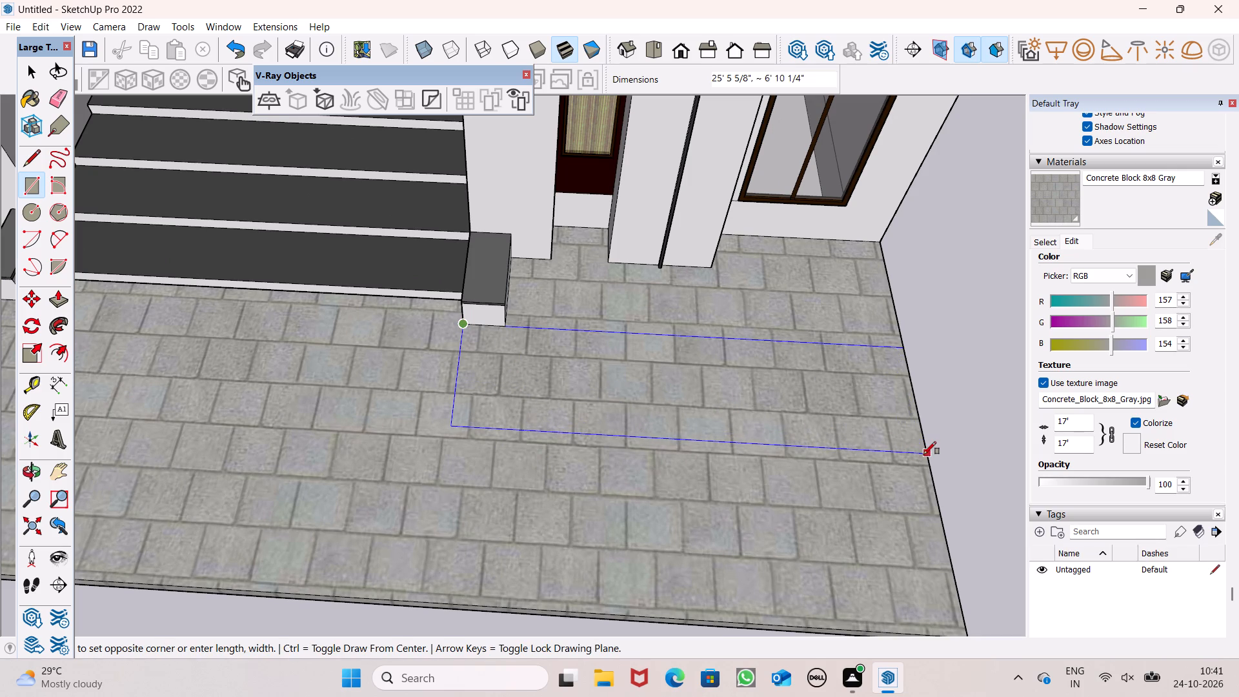
click(923, 453)
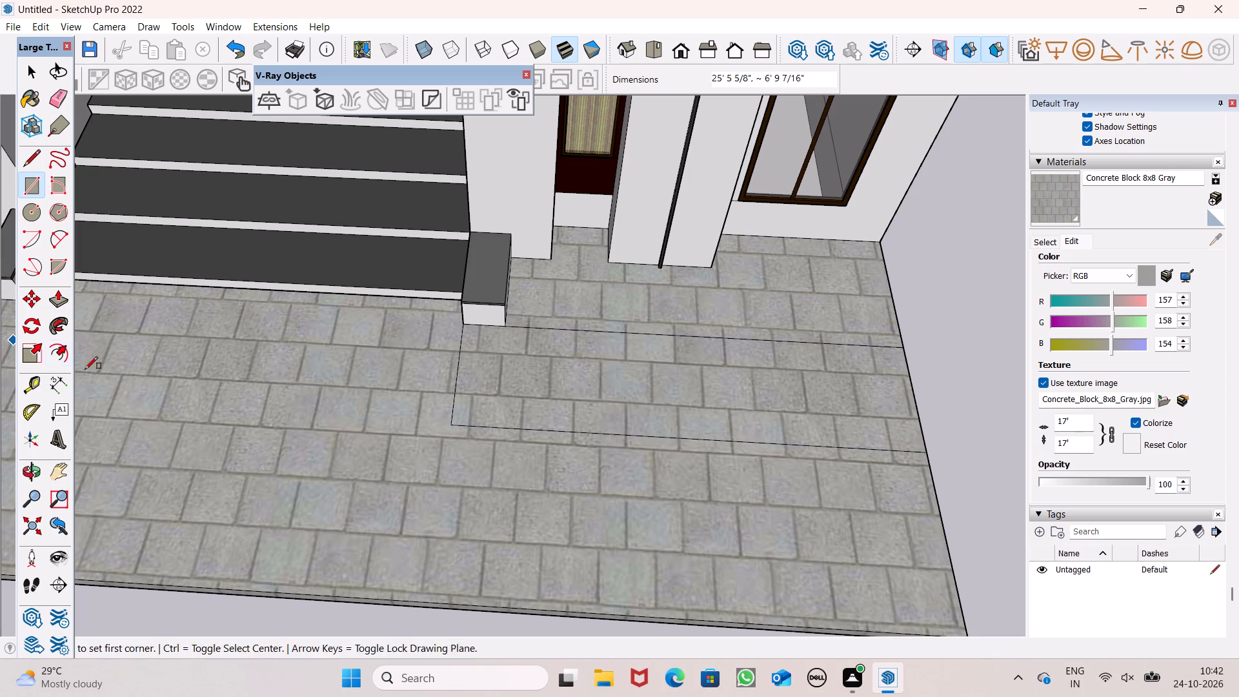
Draw an arc from the stair block's corner to the rectangle's front edge, about 11' 7" long with a bulge of about 1' 7 7/16".
click(54, 243)
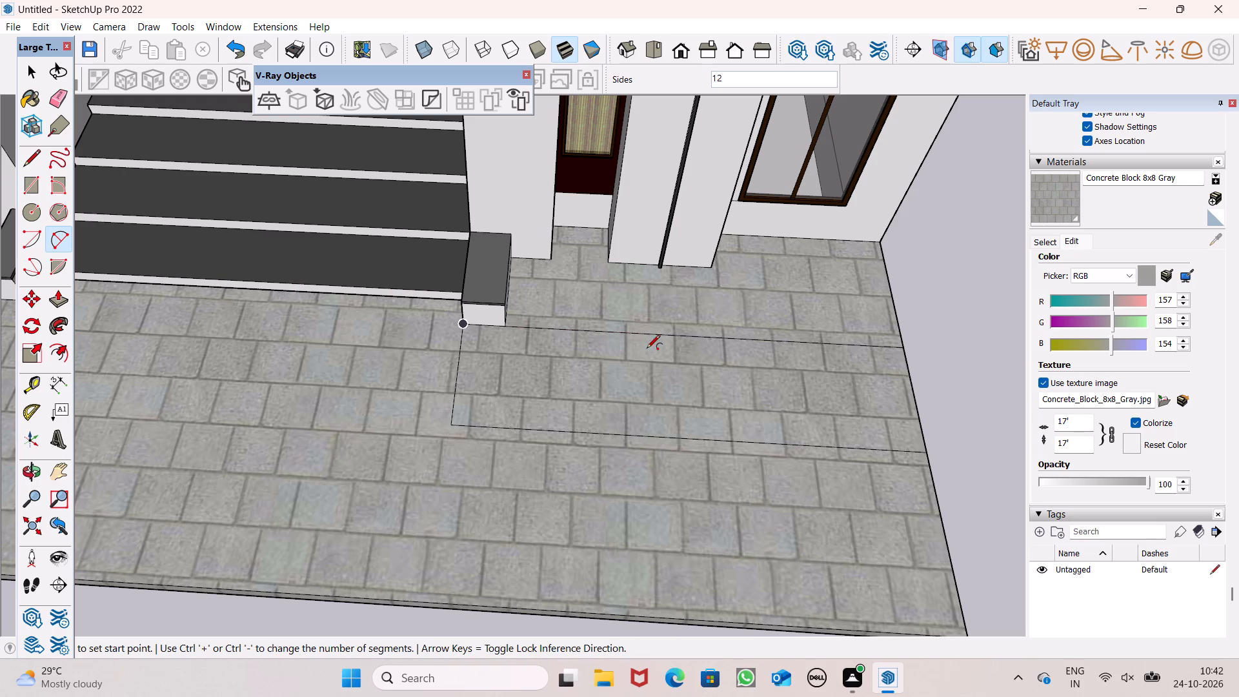
click(462, 327)
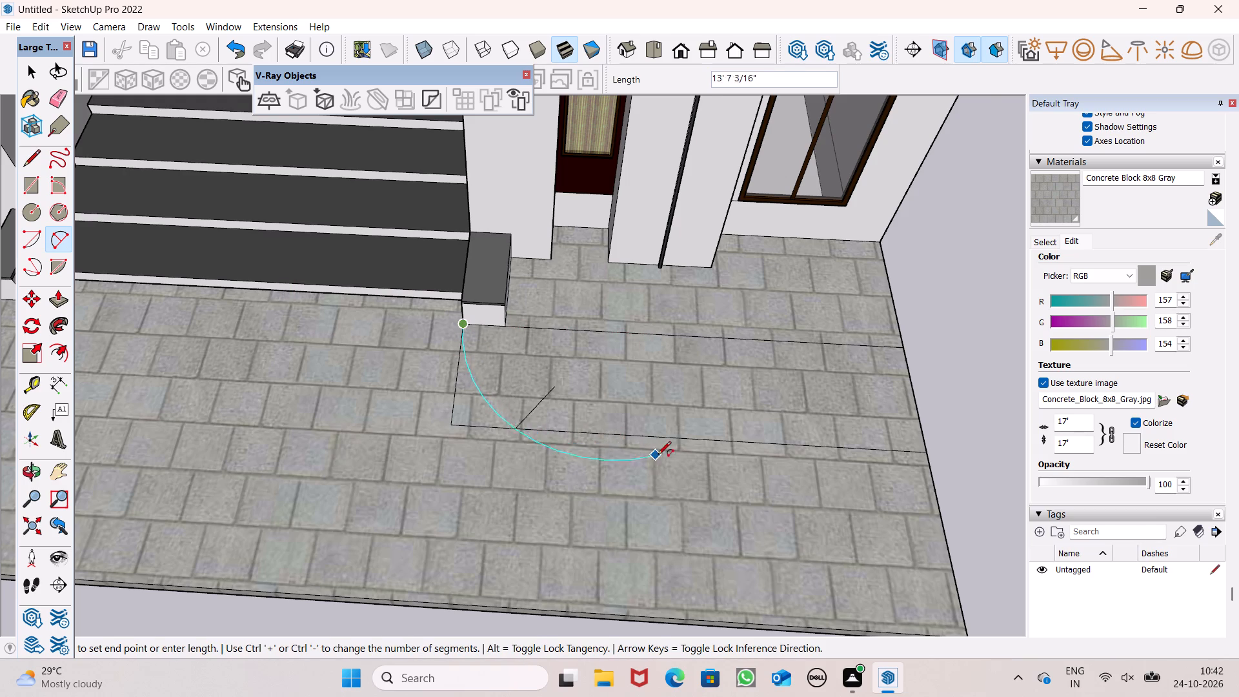
scroll(665, 462, up, 8)
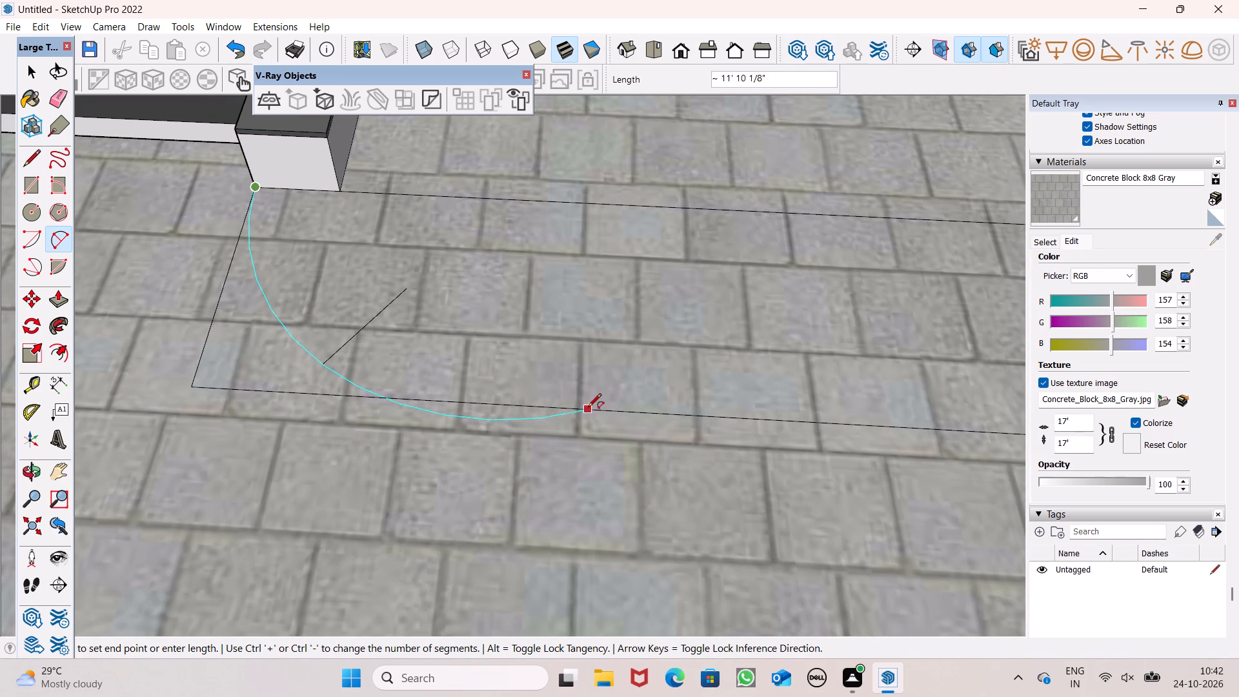
scroll(660, 363, down, 6)
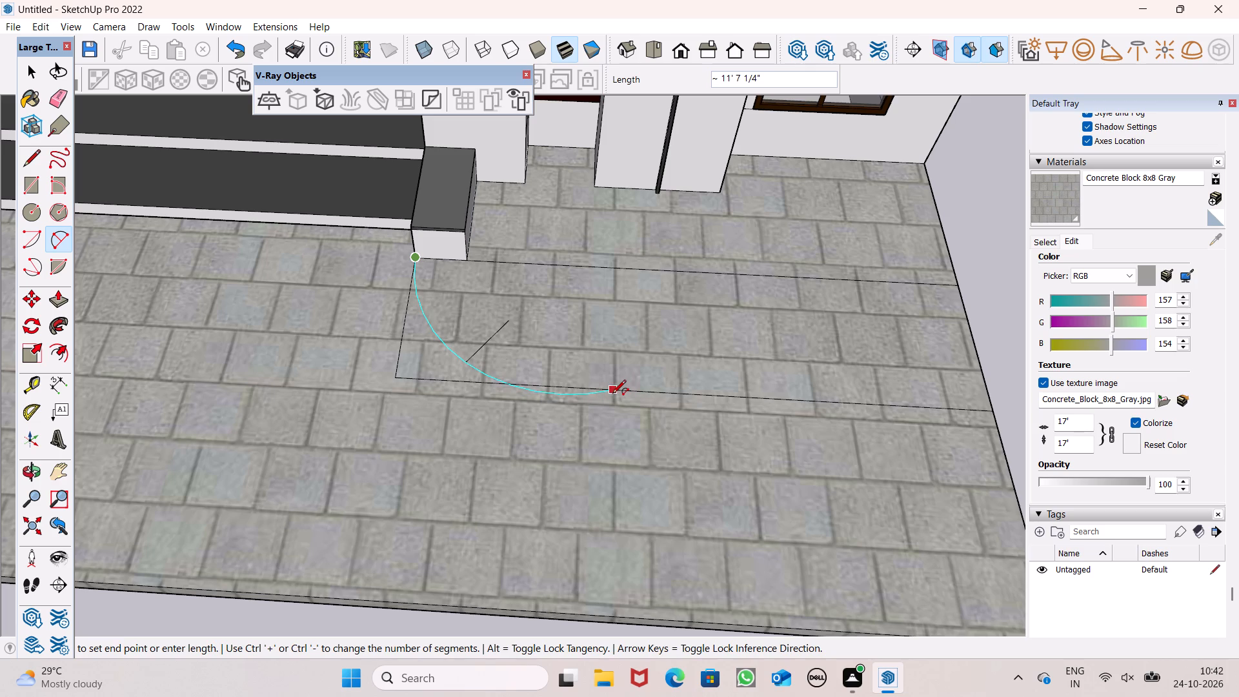
click(612, 392)
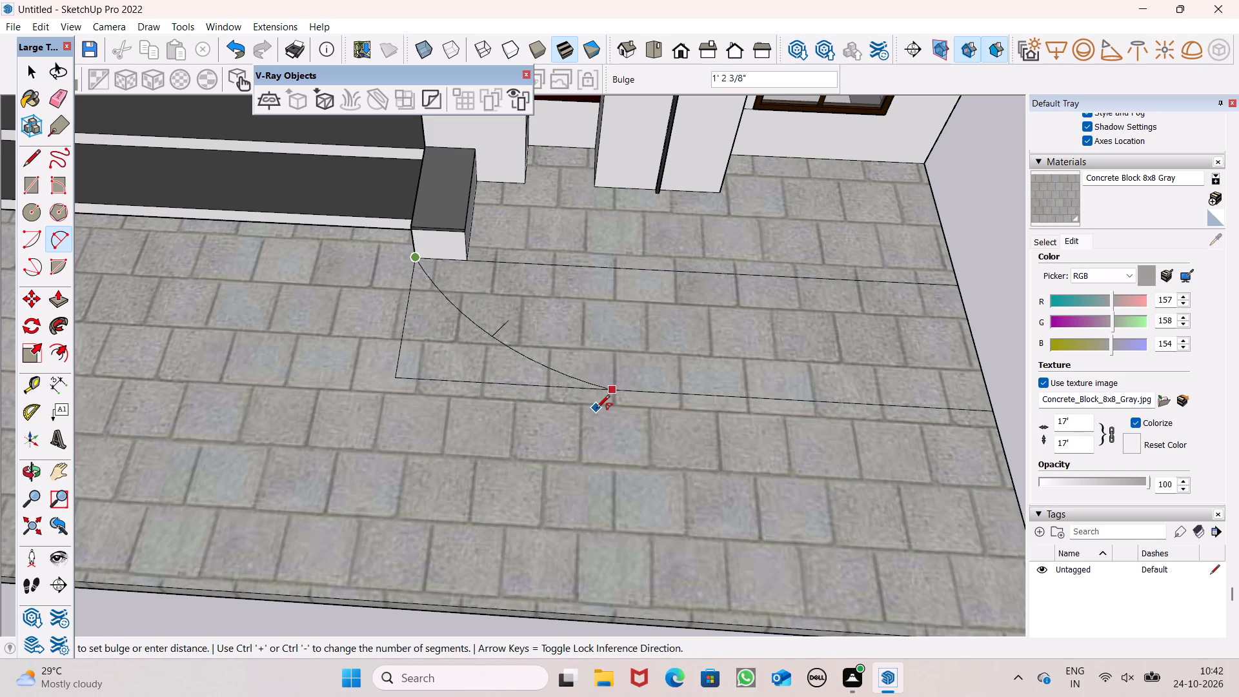
click(598, 421)
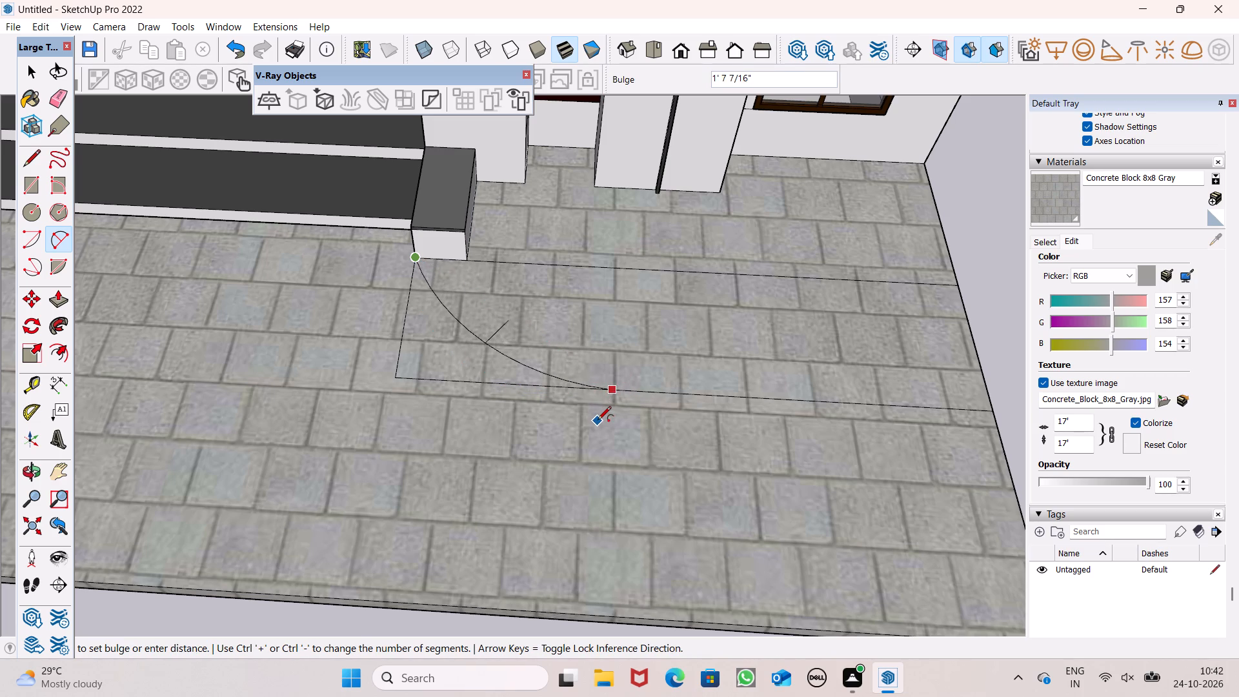
key(space)
Erase the rectangle's two corner edges lying outside the arc near the stair block.
scroll(656, 323, down, 3)
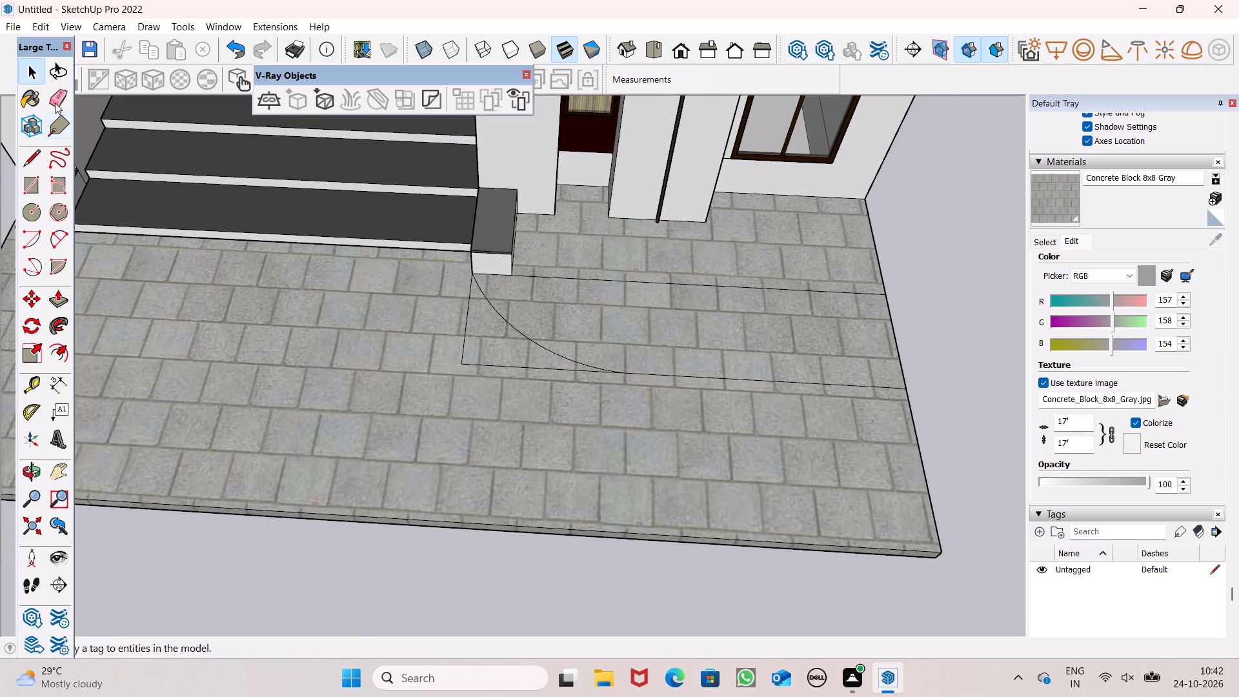
click(55, 103)
drag(450, 333, 479, 372)
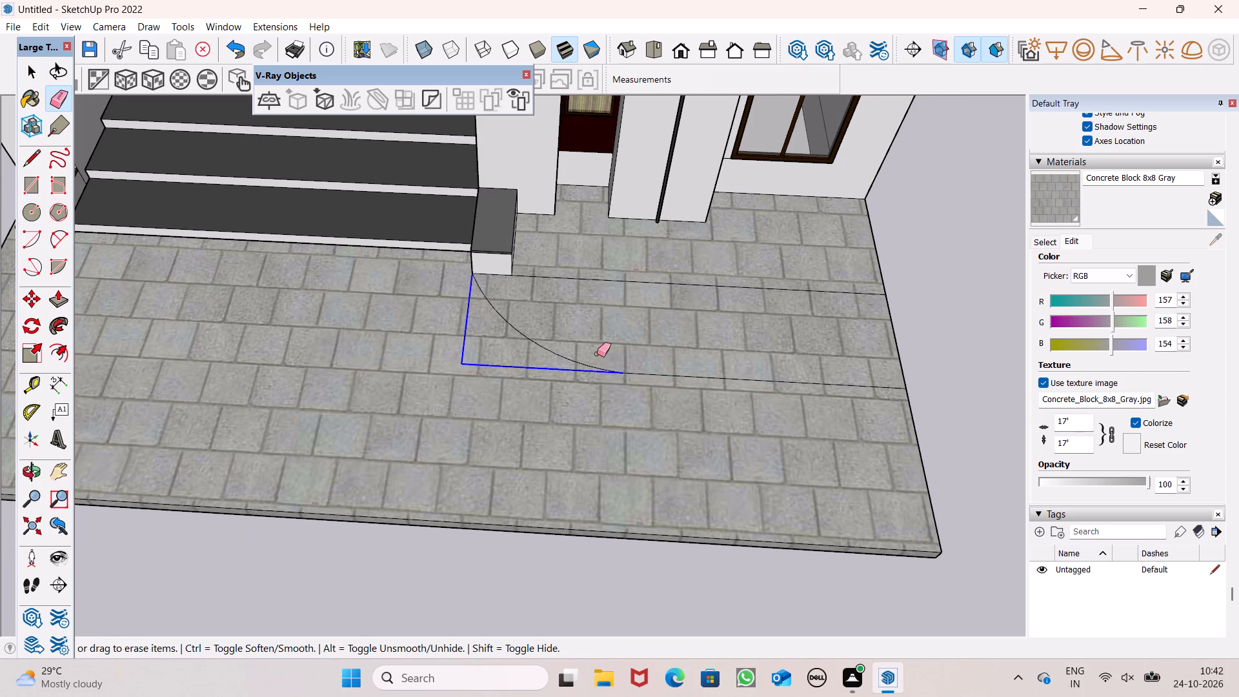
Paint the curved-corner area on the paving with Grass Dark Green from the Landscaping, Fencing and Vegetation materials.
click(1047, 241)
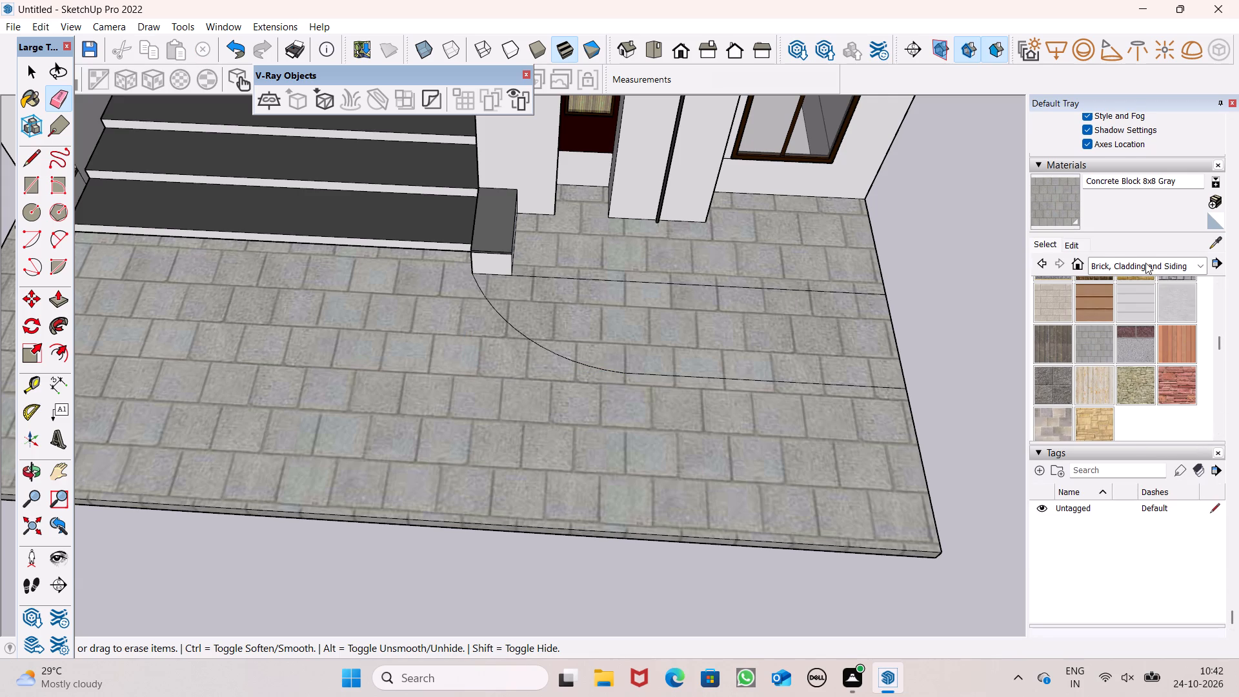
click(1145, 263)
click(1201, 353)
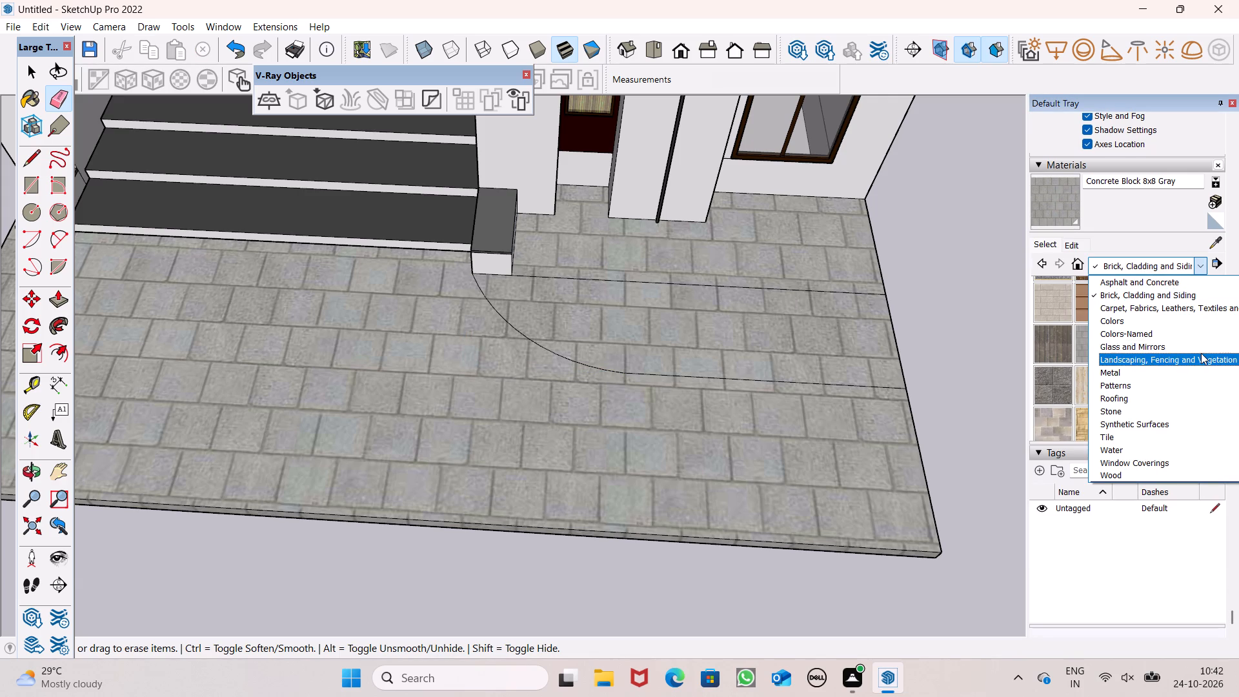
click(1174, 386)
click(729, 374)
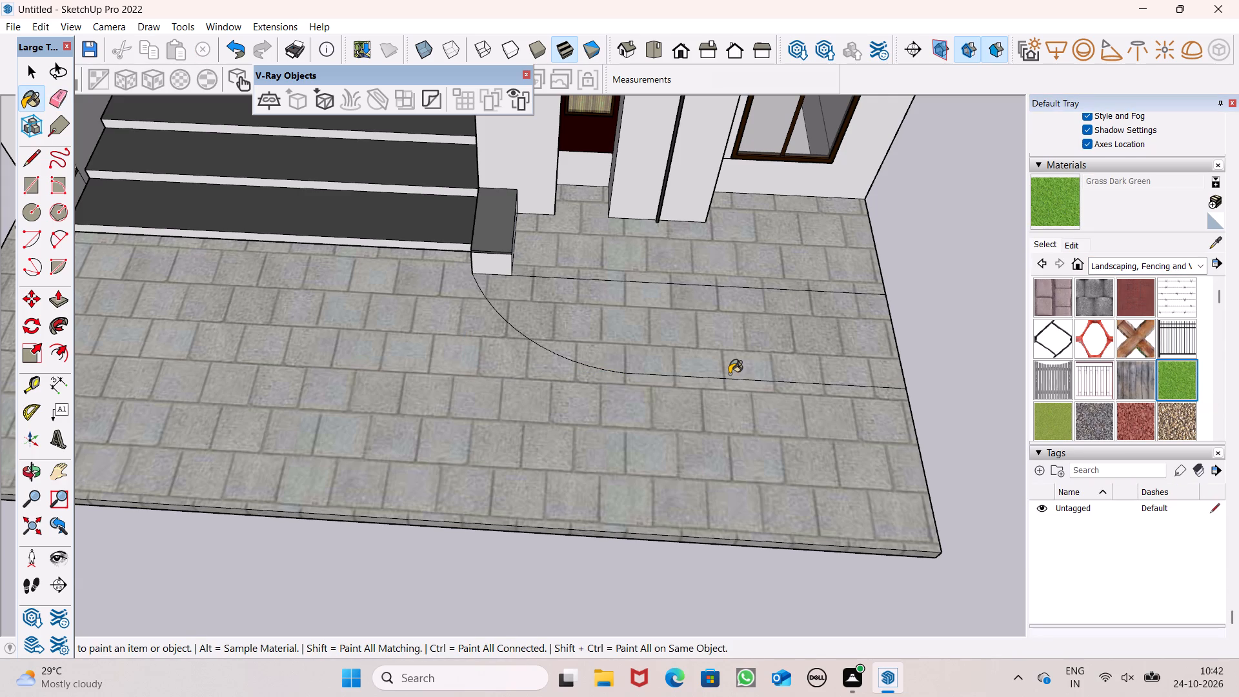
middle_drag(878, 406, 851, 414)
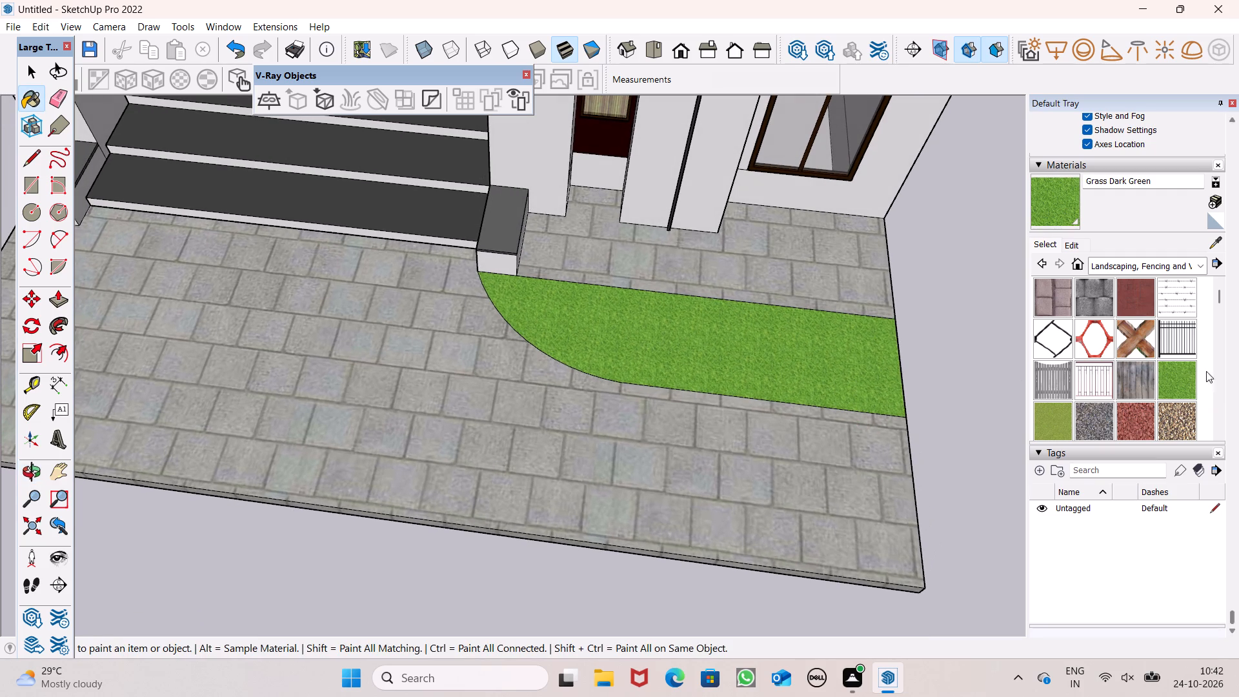
Paint the curved-corner area on the paving with Grass Light Green.
drag(1073, 421, 1064, 420)
click(802, 358)
scroll(911, 402, down, 4)
key(space)
middle_drag(922, 445, 609, 399)
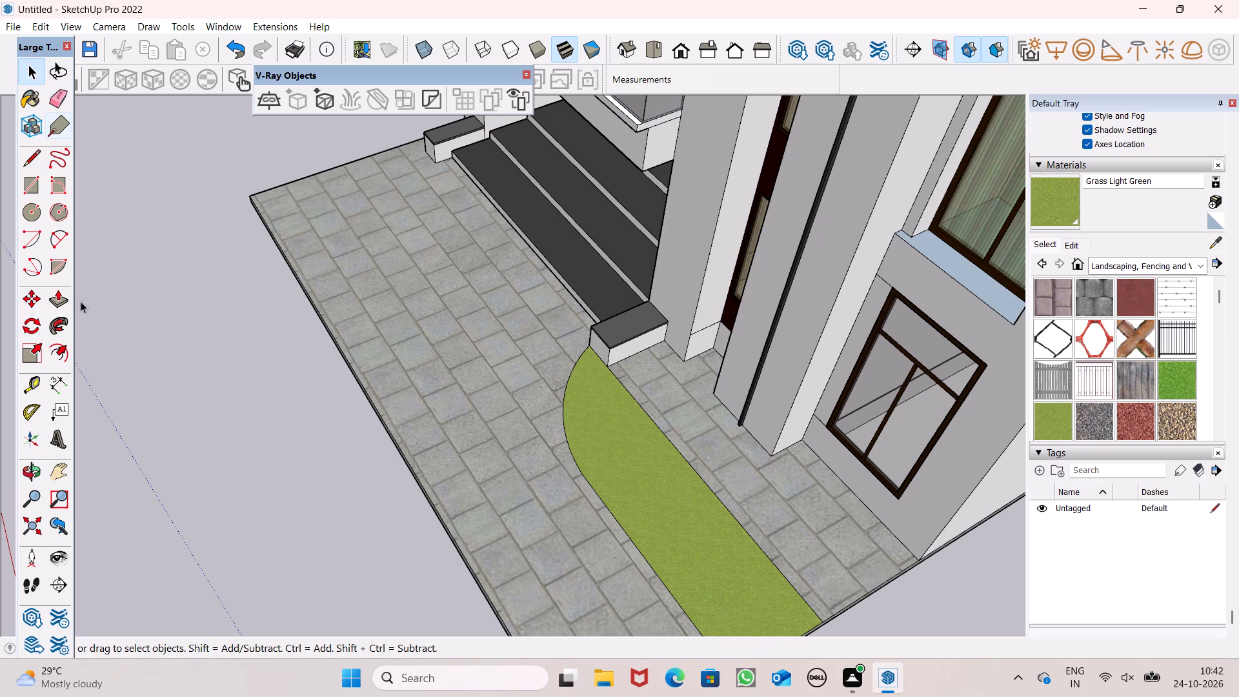
Offset the grass area's outline inward by about 4 1/2" to form a narrow border strip.
click(52, 359)
scroll(598, 446, up, 2)
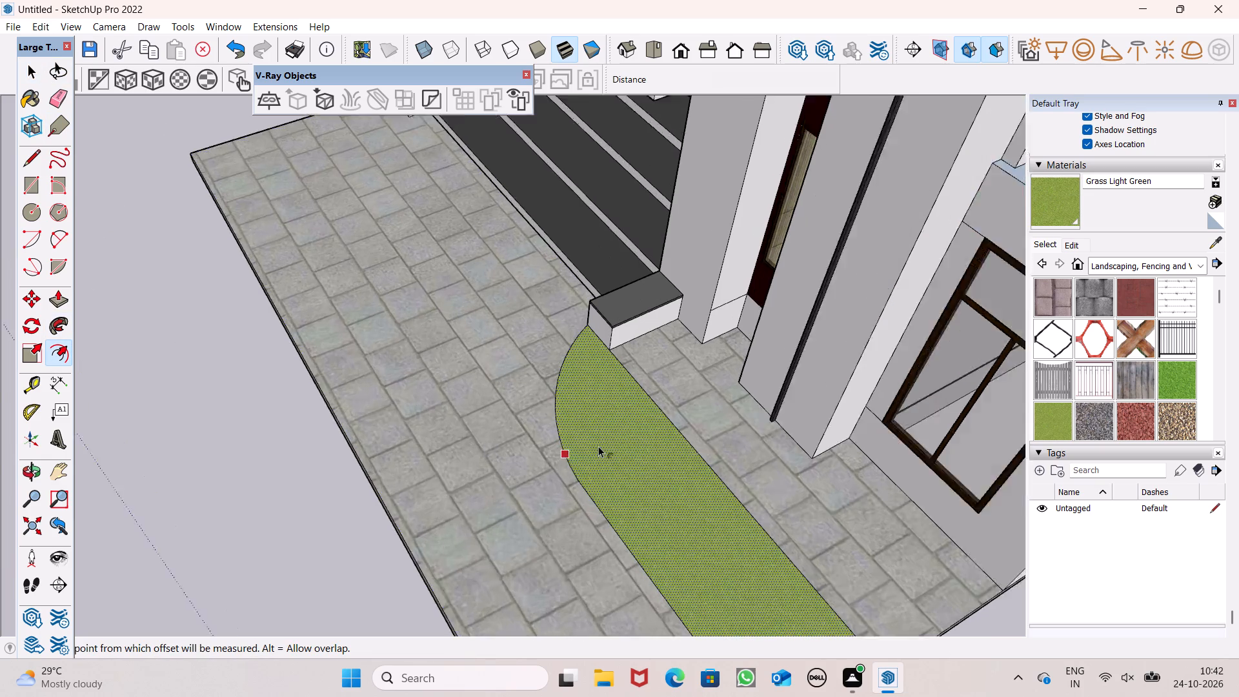
scroll(598, 446, up, 5)
drag(681, 444, 689, 438)
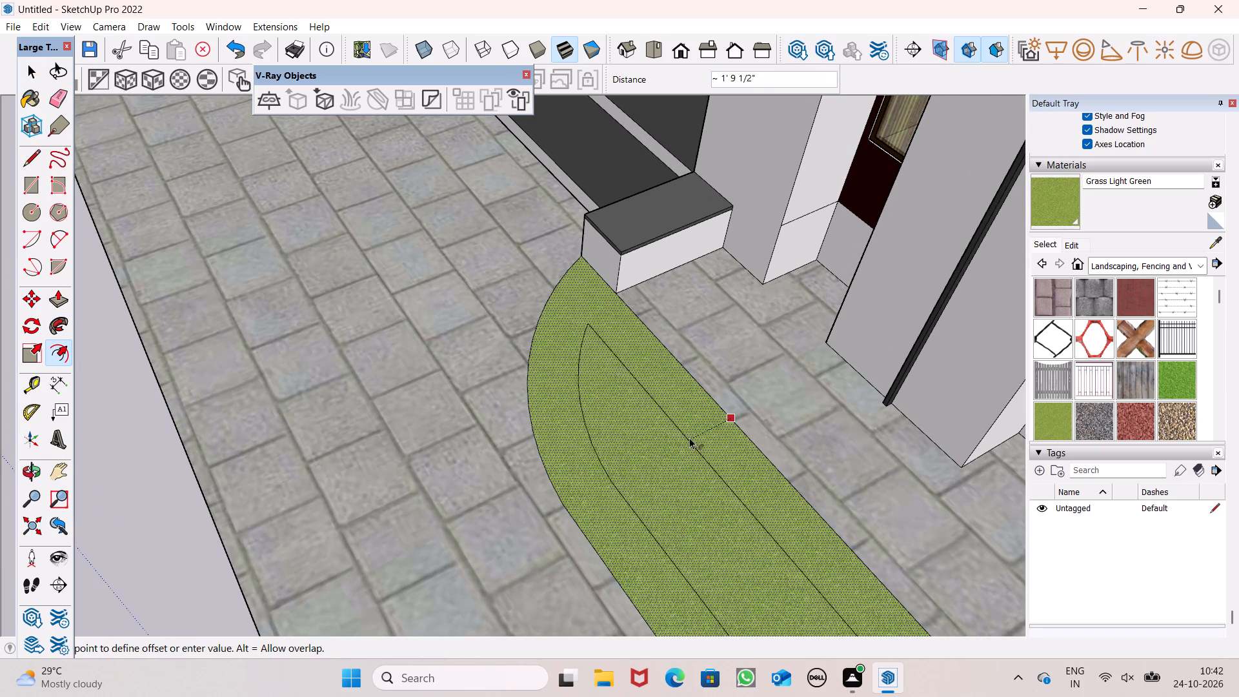
drag(689, 438, 700, 398)
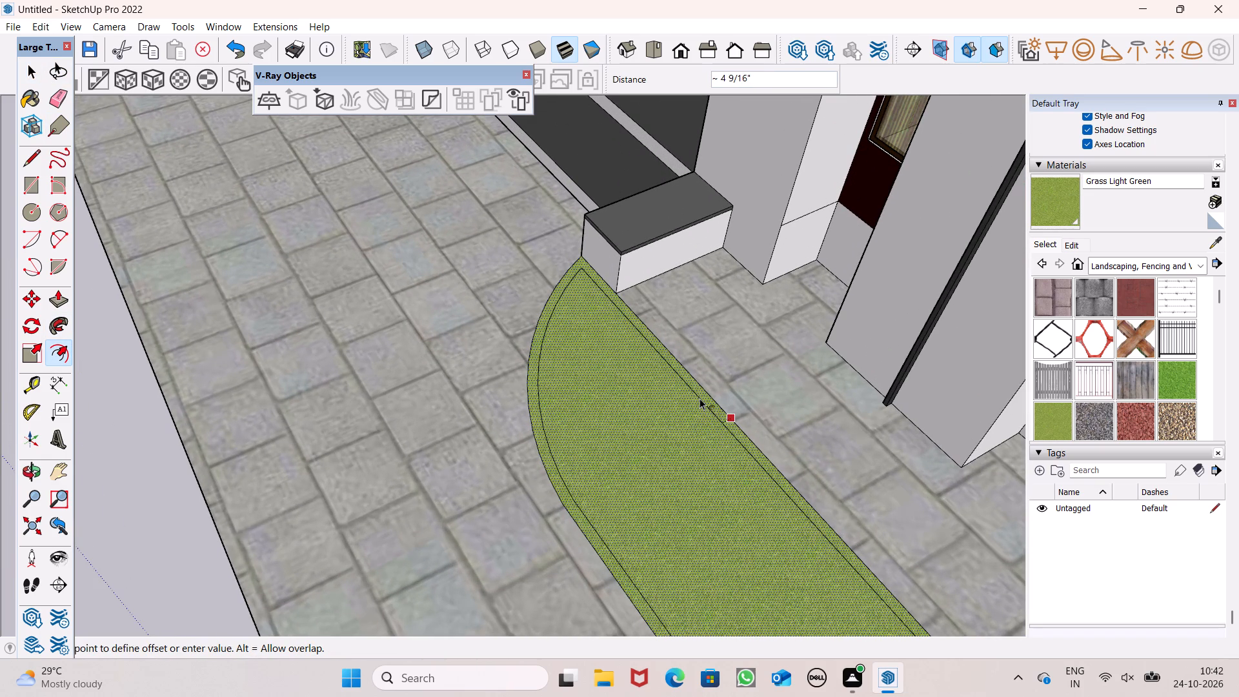
drag(700, 398, 700, 396)
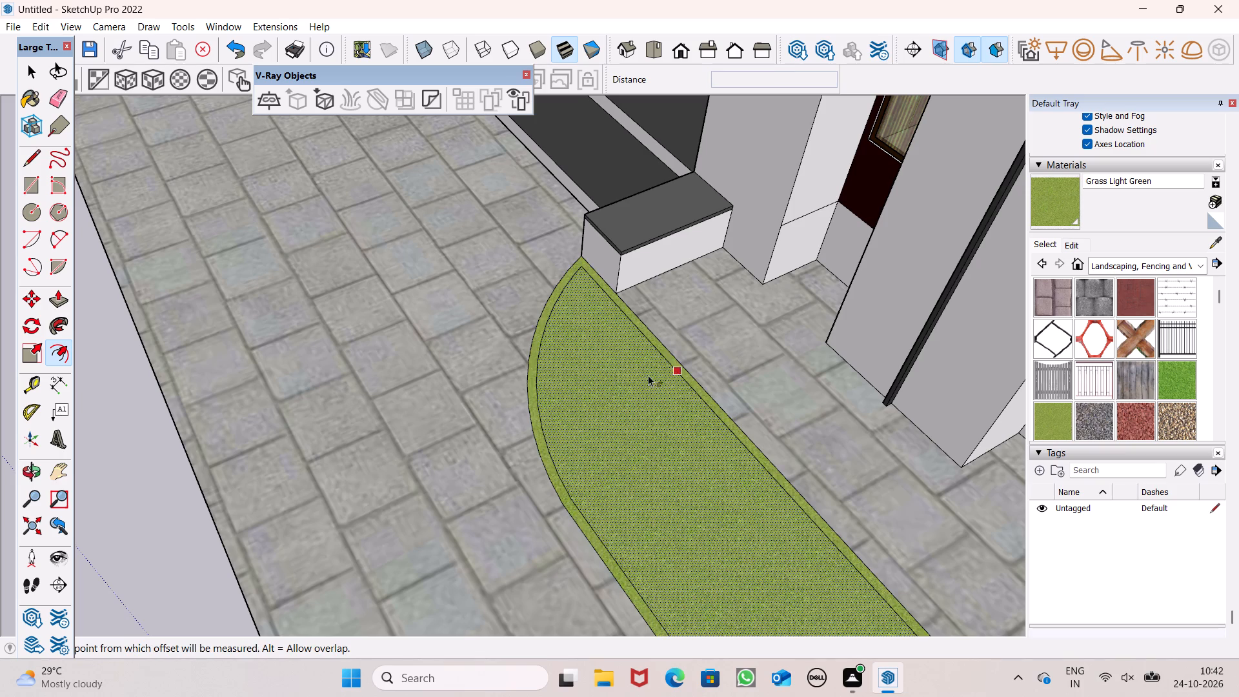
key(space)
scroll(598, 347, down, 7)
key(space)
scroll(617, 293, down, 5)
key(space)
drag(851, 532, 847, 522)
Push/Pull the narrow border strip around the grass area up 1'.
scroll(734, 427, down, 3)
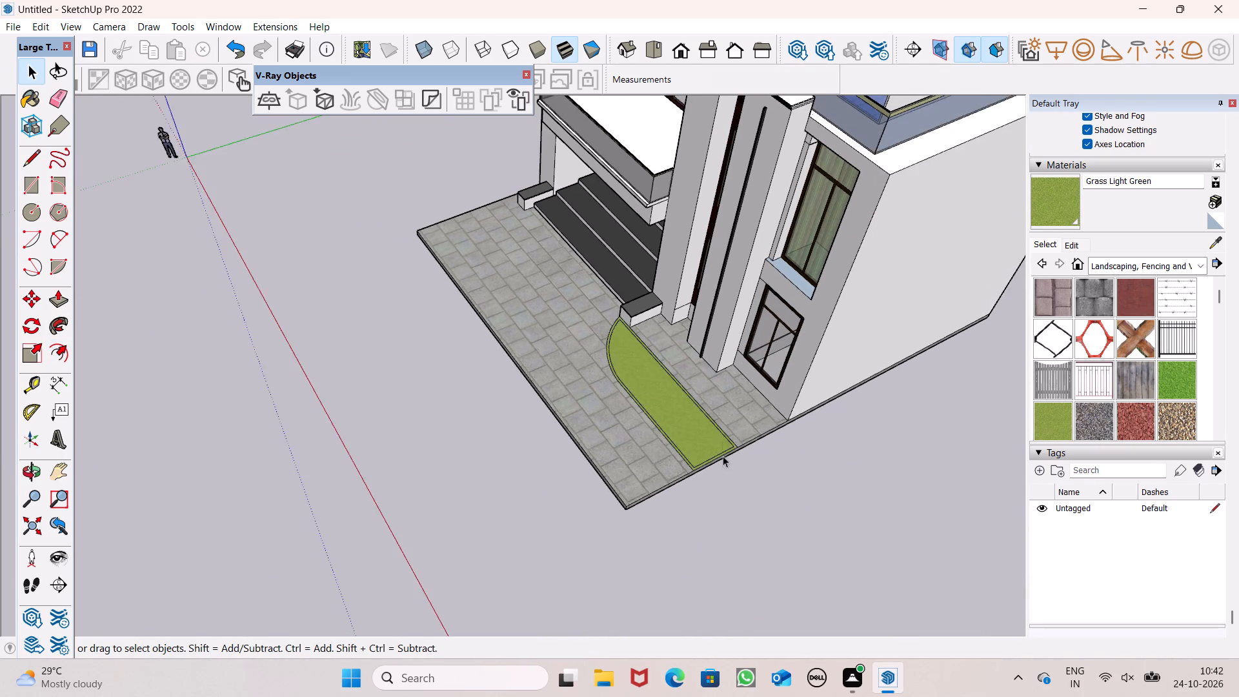
middle_drag(720, 461, 572, 438)
scroll(632, 483, up, 6)
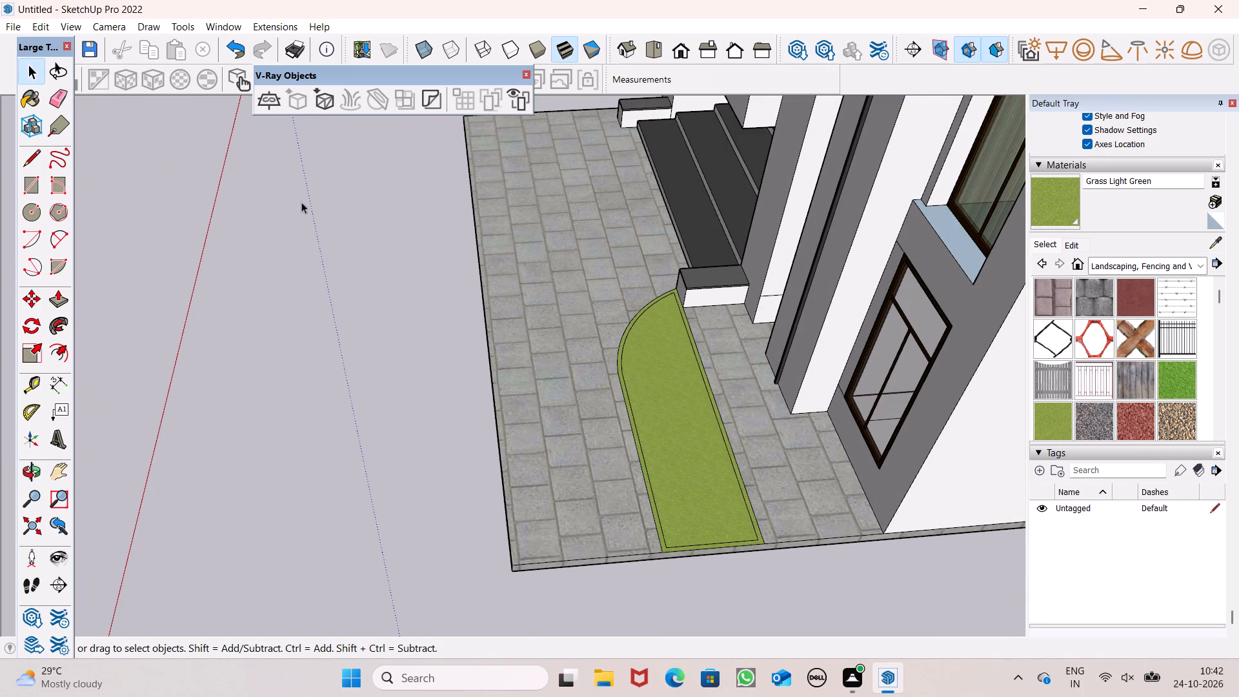
click(51, 310)
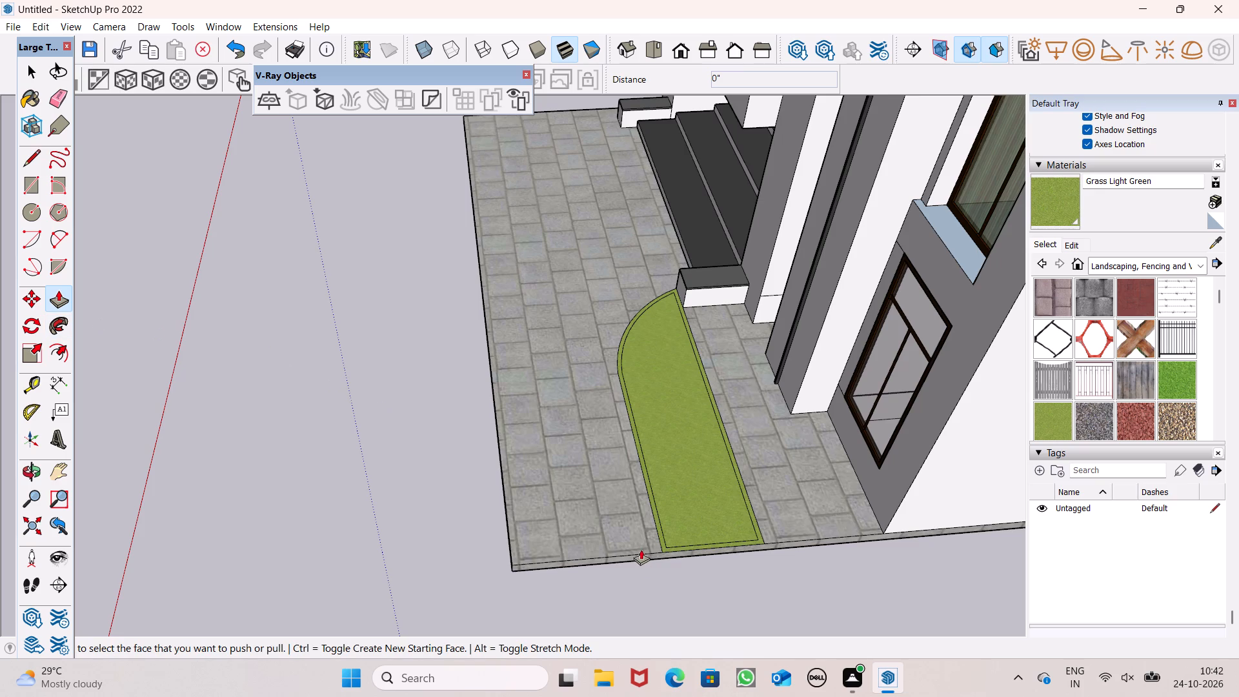
scroll(650, 559, up, 6)
scroll(803, 541, up, 8)
drag(878, 520, 887, 484)
key(1)
key(apostrophe)
key(Return)
Extend the raised border's outer house-facing side across the paving as far as the front columns, the second pull 3 1/16".
scroll(734, 439, down, 4)
middle_drag(758, 475, 481, 365)
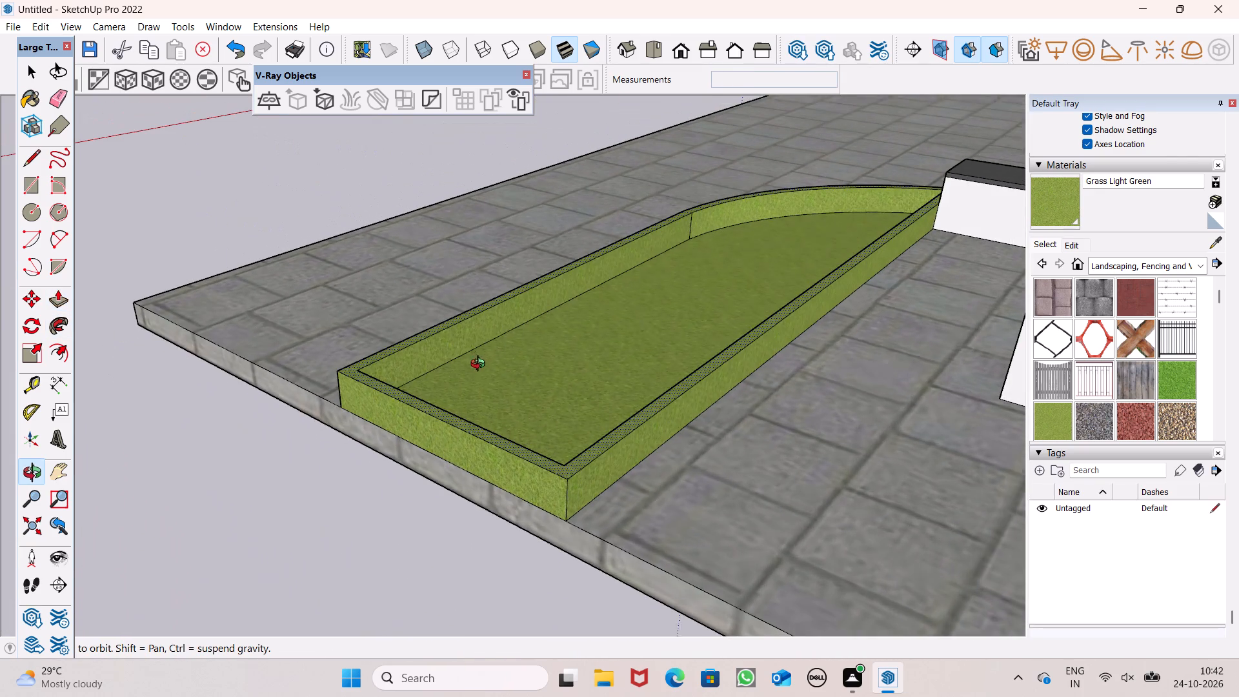
middle_drag(481, 365, 480, 365)
scroll(647, 425, down, 6)
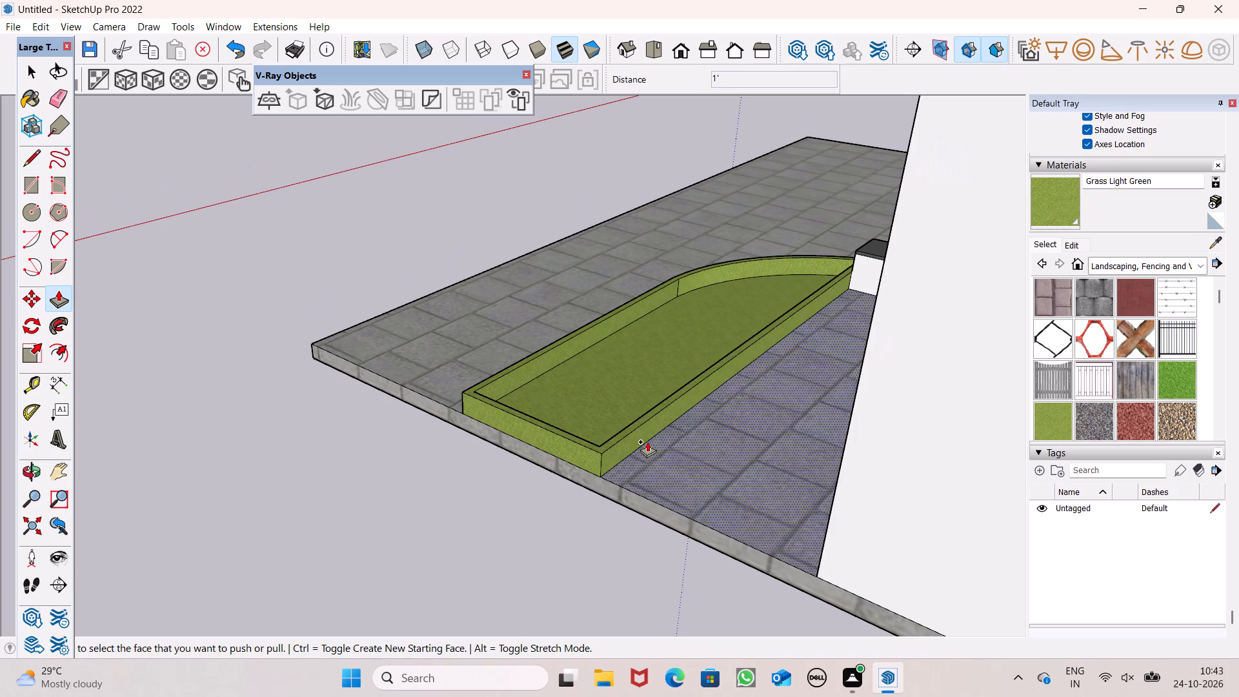
drag(644, 441, 761, 461)
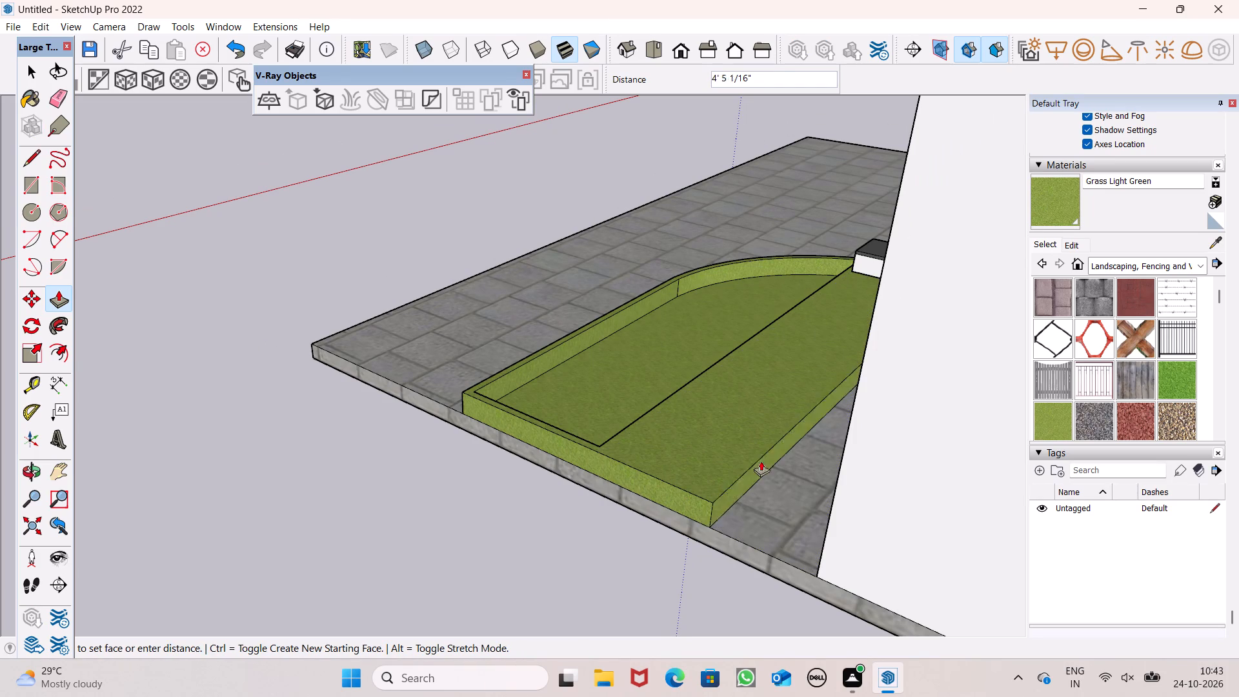
drag(761, 461, 839, 501)
drag(746, 507, 787, 514)
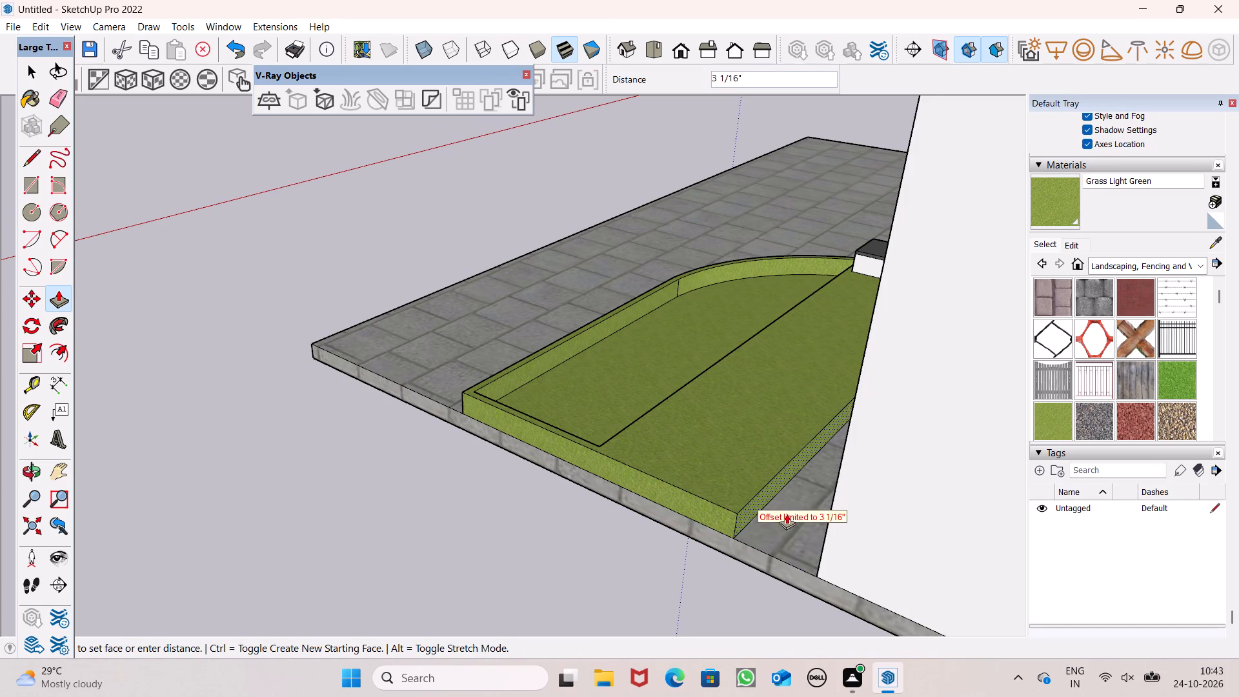
drag(787, 514, 804, 520)
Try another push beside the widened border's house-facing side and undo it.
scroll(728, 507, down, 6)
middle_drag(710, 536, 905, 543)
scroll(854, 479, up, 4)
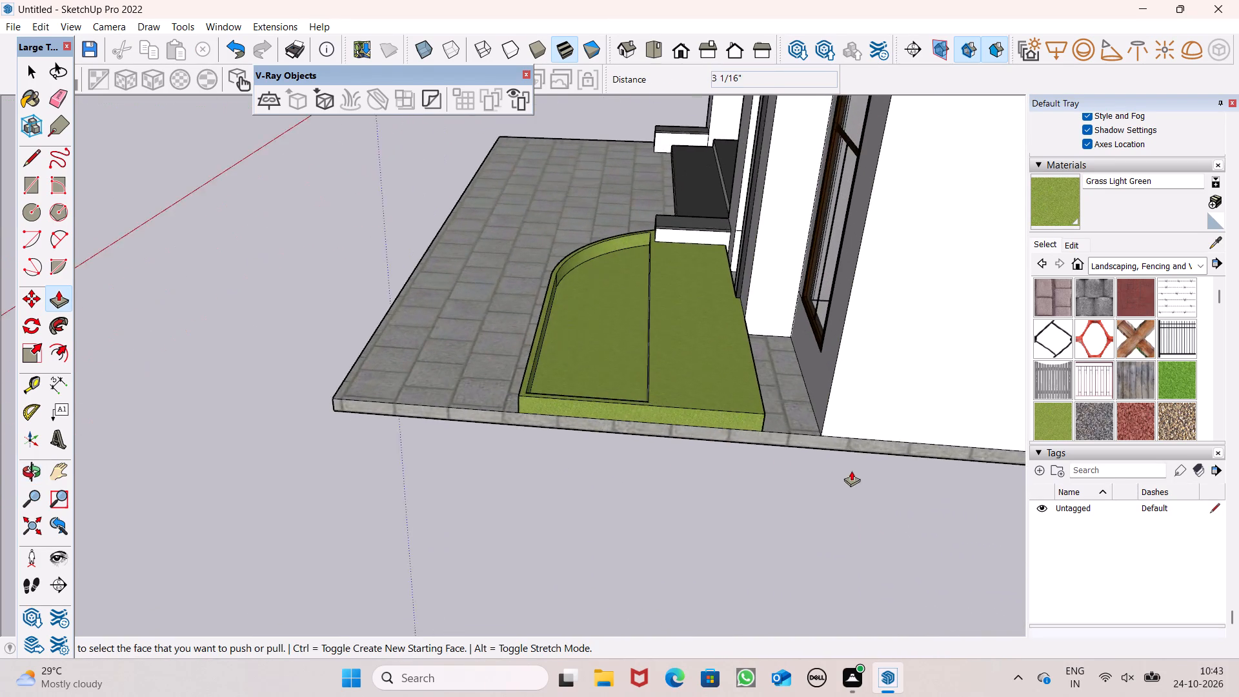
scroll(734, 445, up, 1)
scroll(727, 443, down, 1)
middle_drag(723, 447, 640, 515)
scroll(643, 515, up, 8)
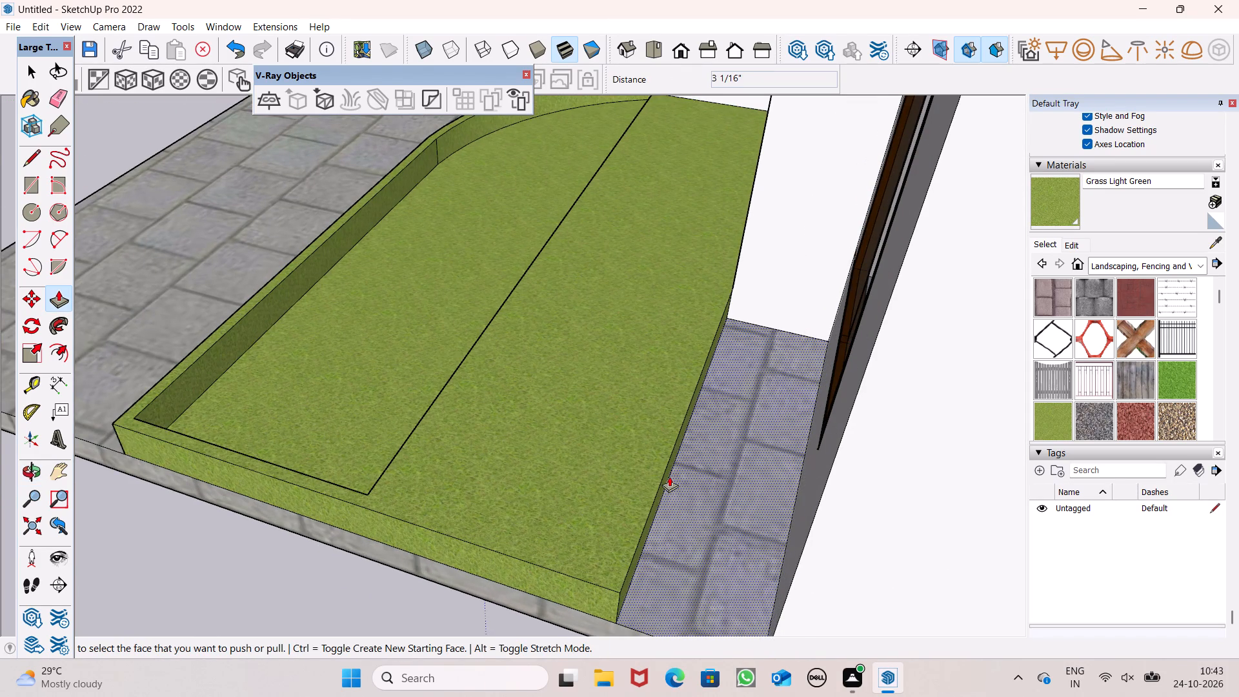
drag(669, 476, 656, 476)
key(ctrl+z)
Extend the border's outer house-facing side to the house wall with pulls of 2' 4 1/16" and 4 3/8".
ctrl+scroll(681, 478, down, 5)
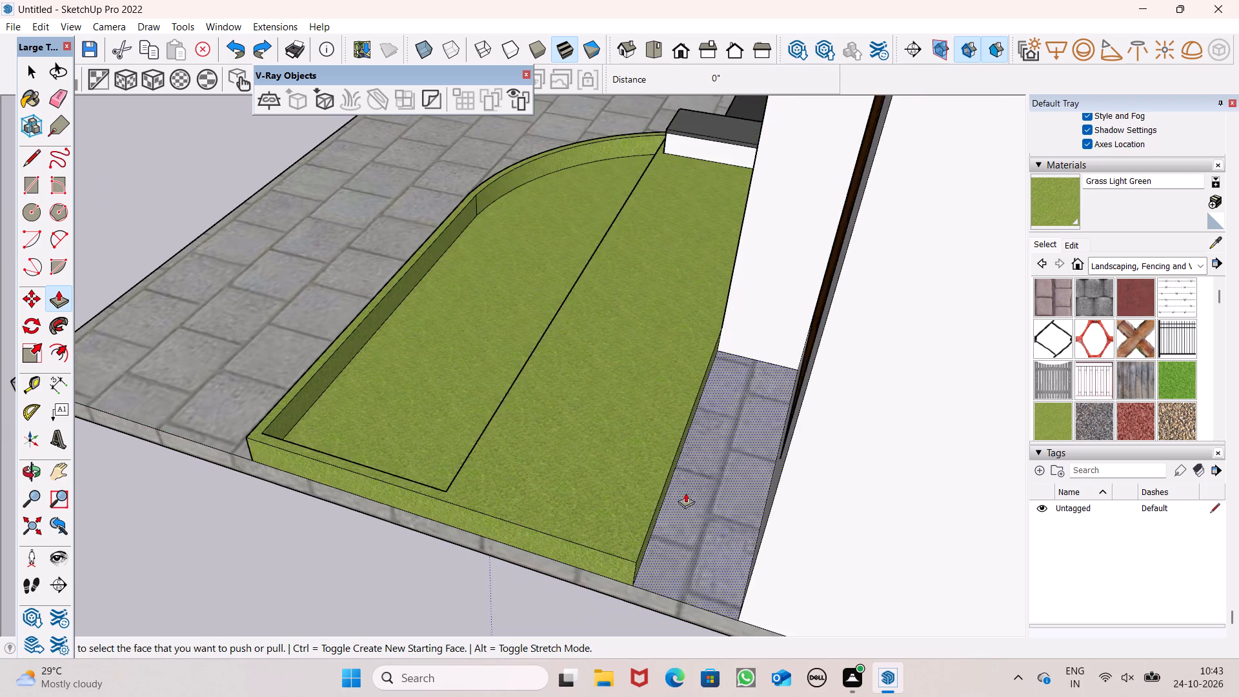
middle_drag(690, 500, 612, 562)
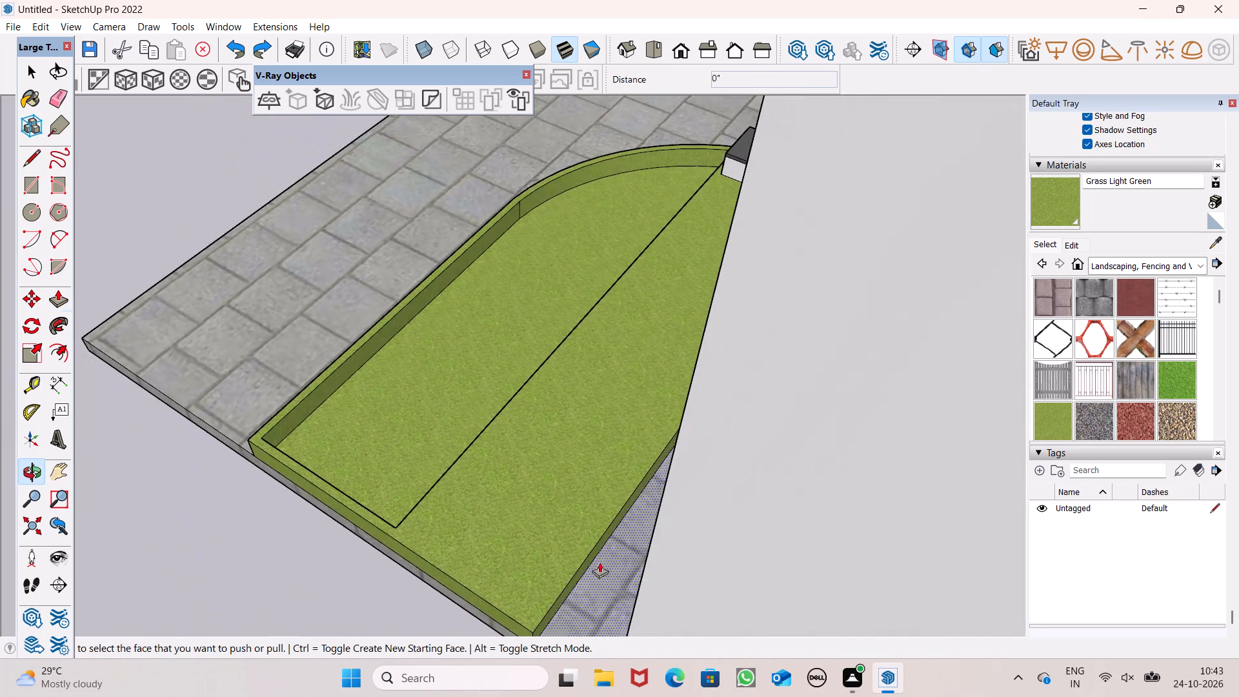
scroll(589, 560, up, 5)
drag(587, 560, 594, 554)
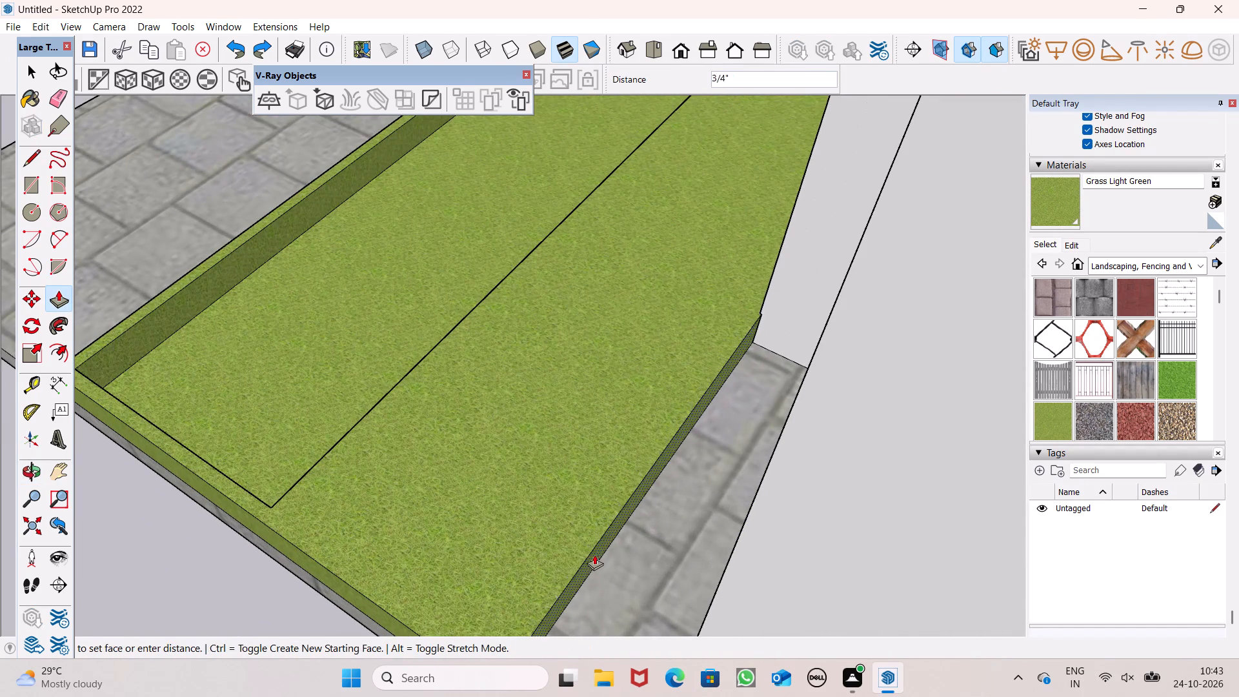
drag(594, 554, 595, 556)
drag(595, 556, 705, 621)
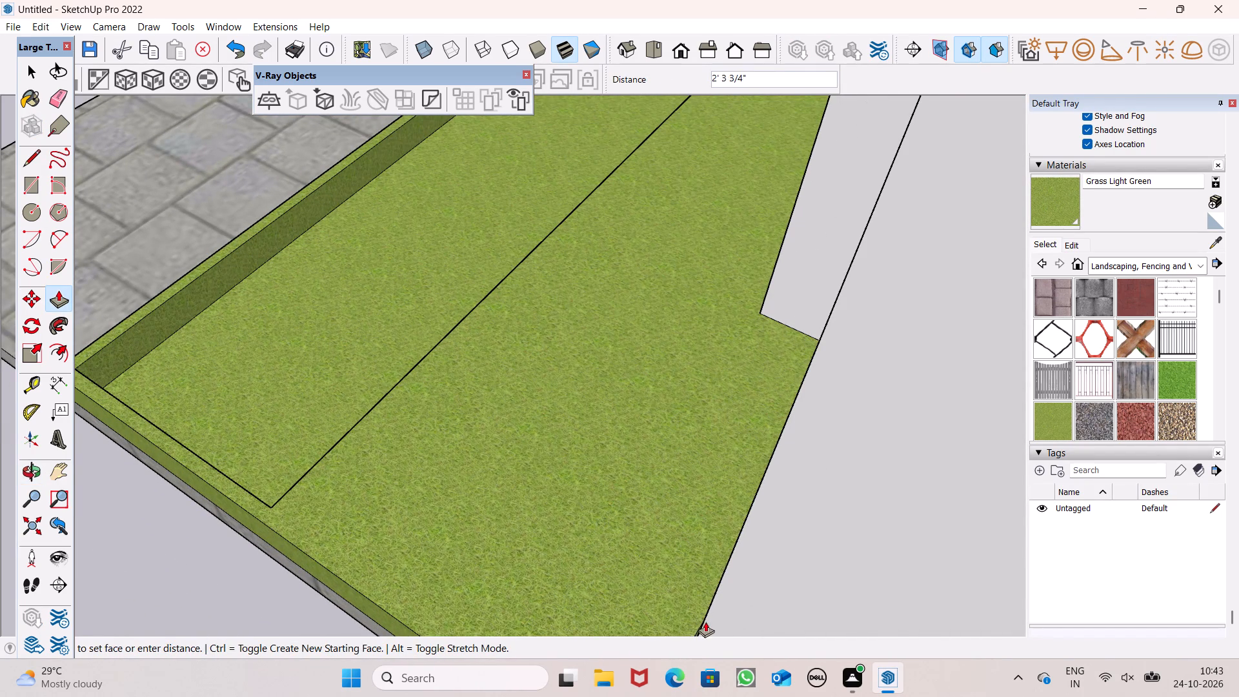
drag(705, 621, 706, 621)
scroll(679, 500, down, 5)
middle_drag(677, 551, 683, 423)
scroll(650, 580, up, 4)
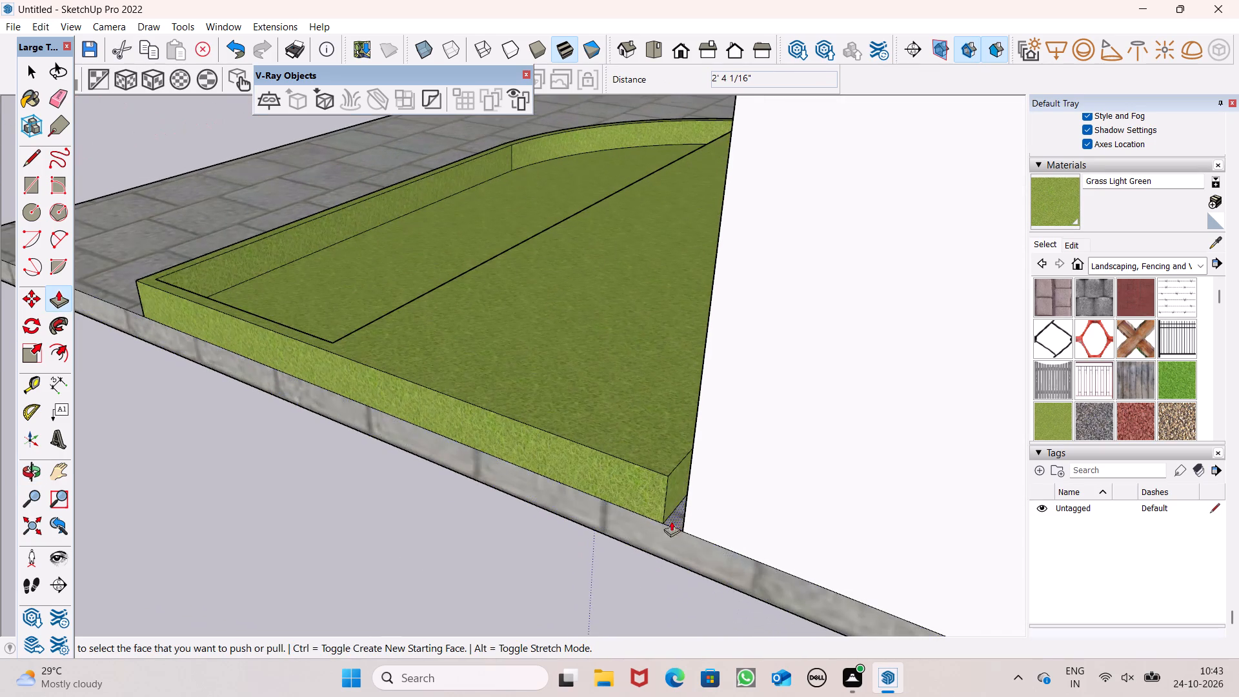
drag(672, 500, 685, 518)
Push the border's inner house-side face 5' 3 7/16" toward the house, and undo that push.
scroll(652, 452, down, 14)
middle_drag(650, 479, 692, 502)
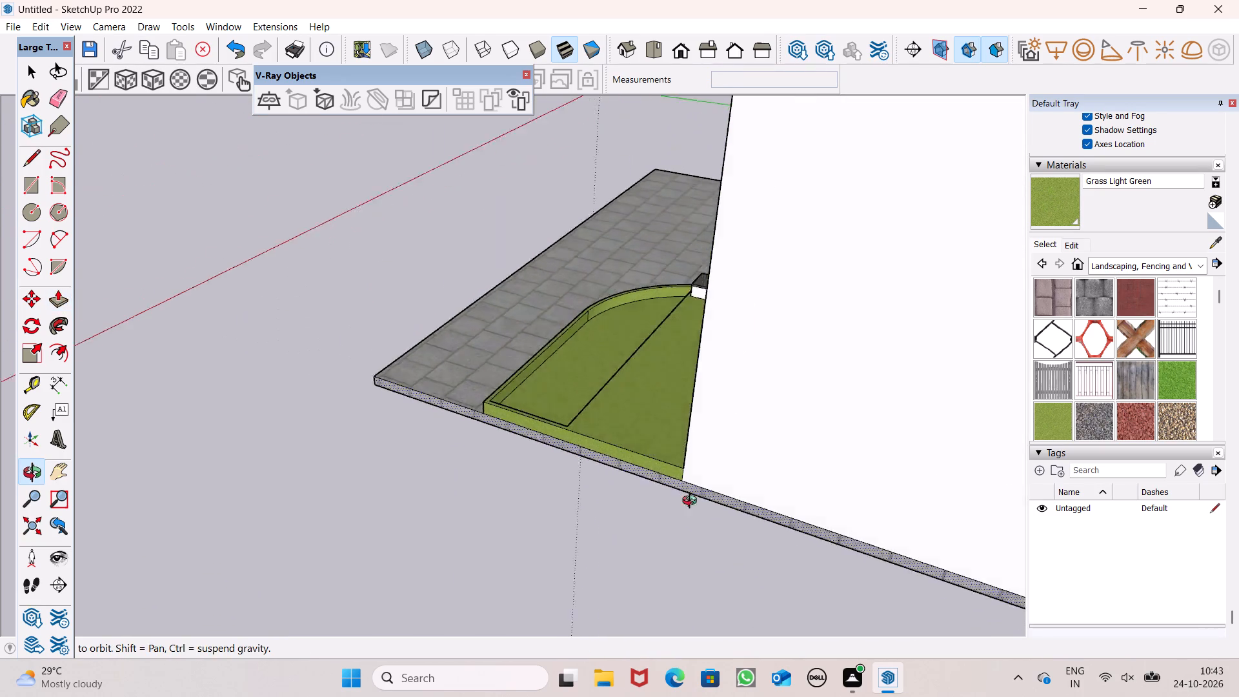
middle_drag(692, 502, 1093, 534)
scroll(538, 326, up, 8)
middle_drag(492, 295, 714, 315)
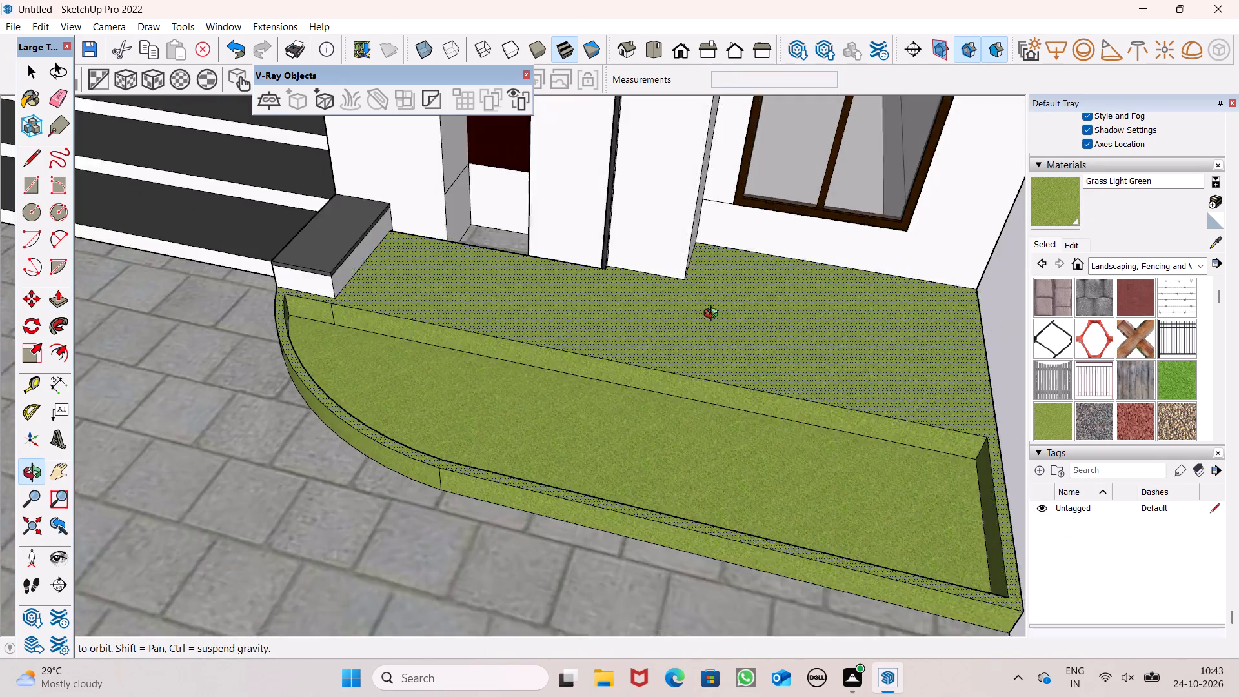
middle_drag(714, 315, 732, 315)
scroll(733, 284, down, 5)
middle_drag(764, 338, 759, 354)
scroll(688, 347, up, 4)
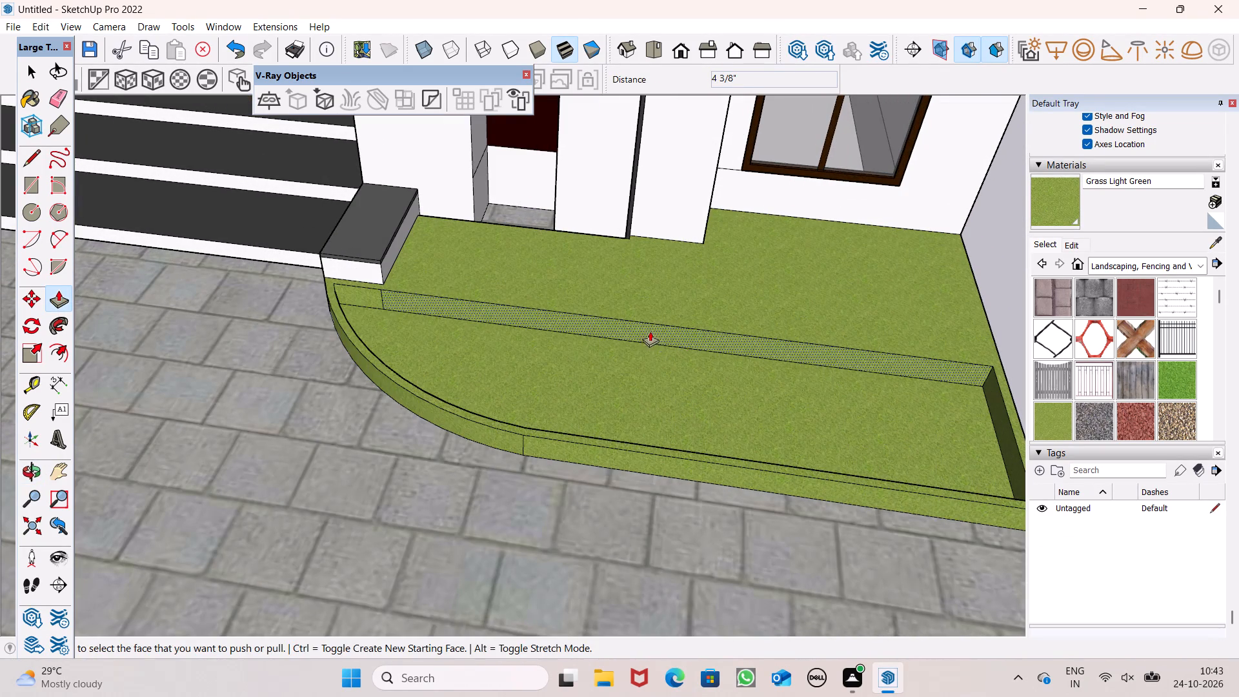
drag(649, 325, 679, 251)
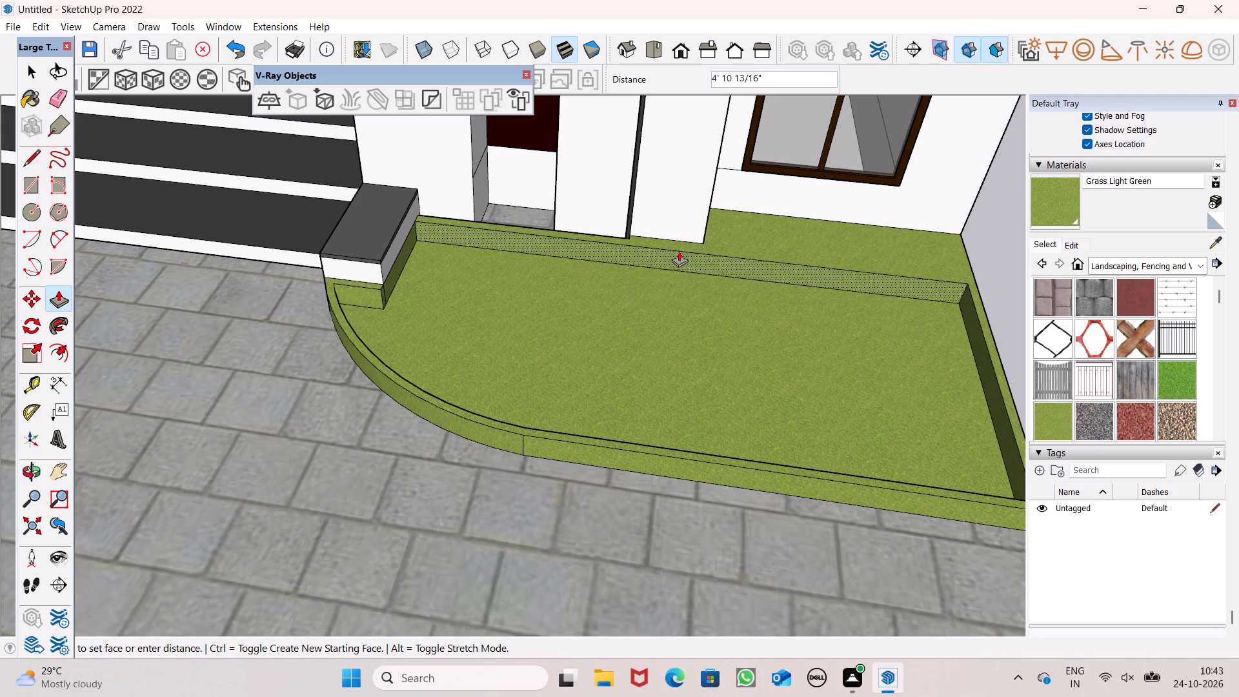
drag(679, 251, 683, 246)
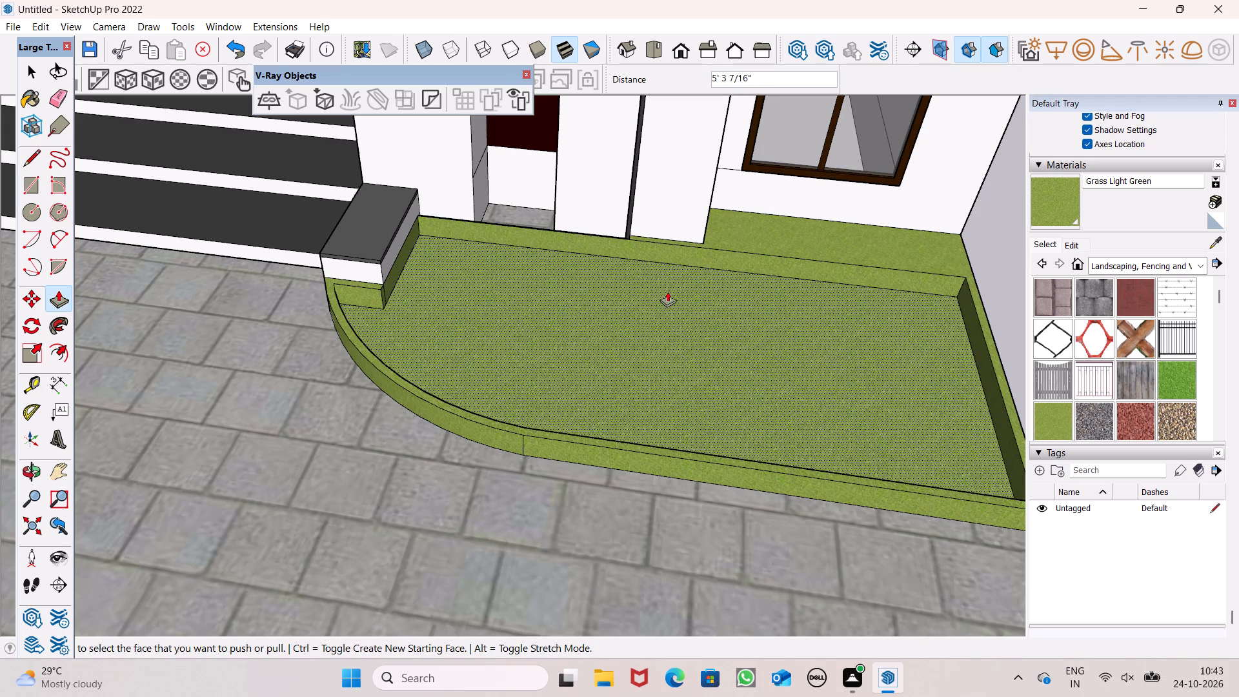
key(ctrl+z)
Push the border's inner house-side face about 4' 10 15/16" toward the house, and fine-tune it near the columns by 9/16" and 2".
middle_drag(683, 327, 634, 405)
drag(652, 363, 688, 305)
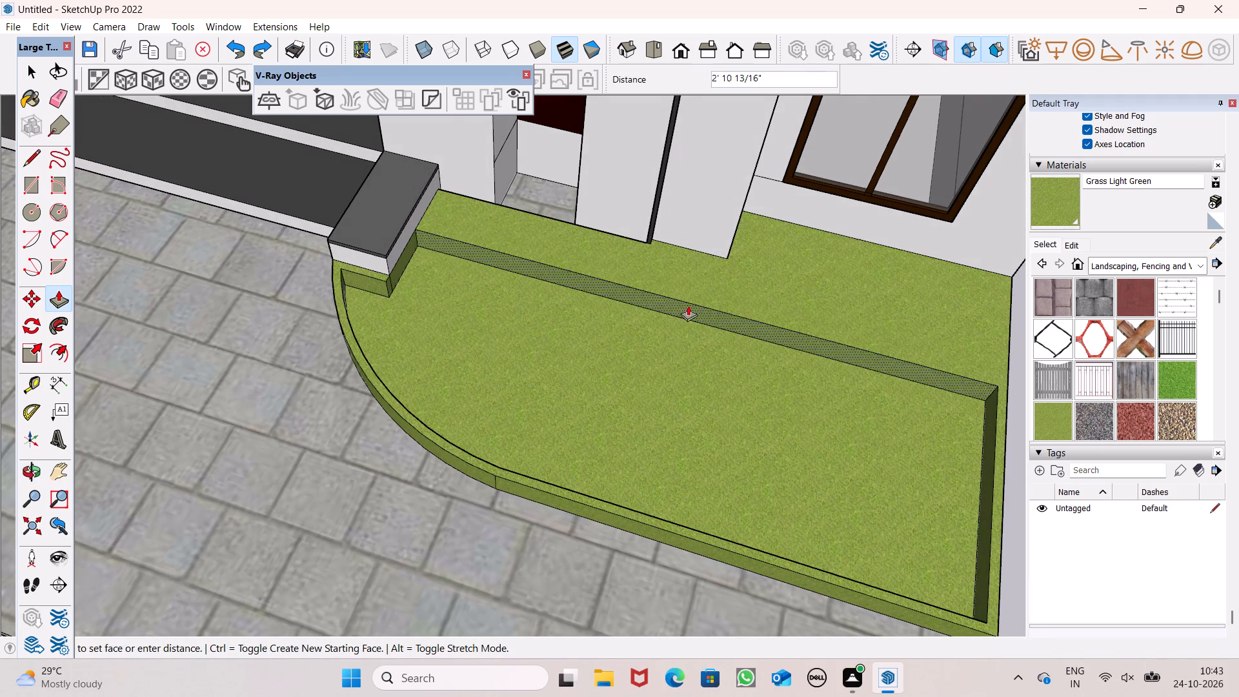
drag(688, 305, 711, 272)
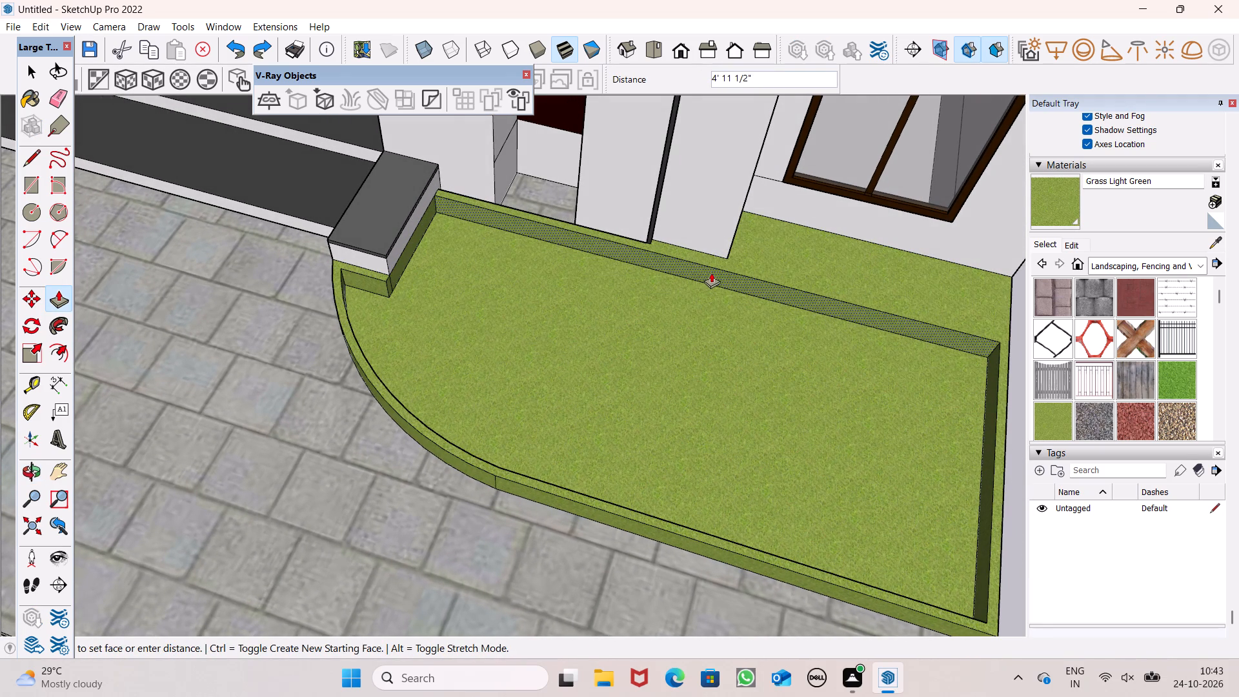
drag(711, 272, 709, 274)
middle_drag(624, 343, 589, 399)
scroll(456, 252, down, 3)
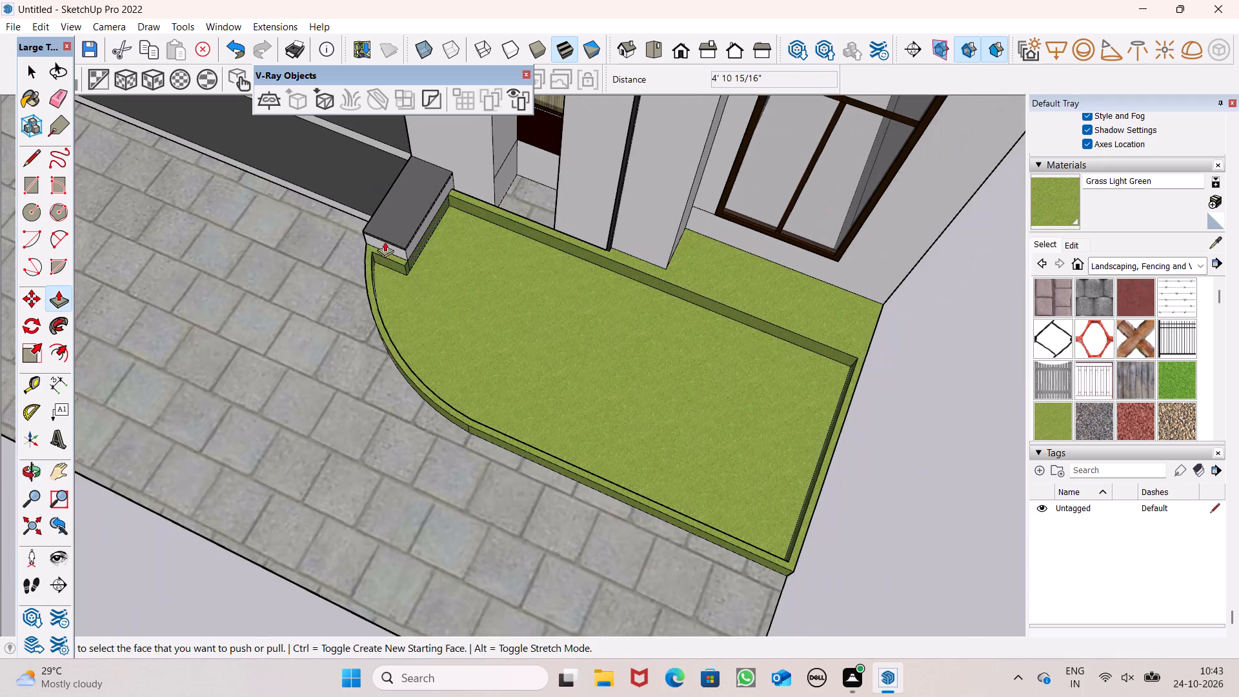
scroll(734, 273, up, 7)
scroll(602, 304, up, 3)
drag(598, 303, 596, 305)
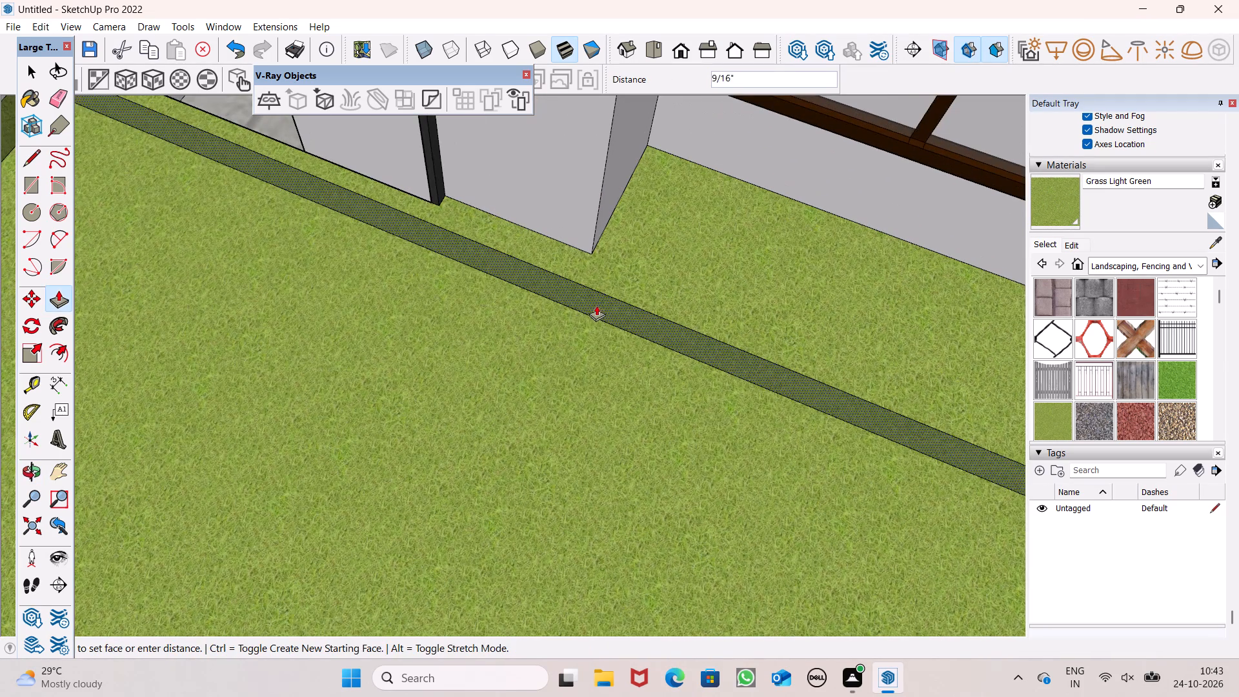
drag(596, 305, 601, 296)
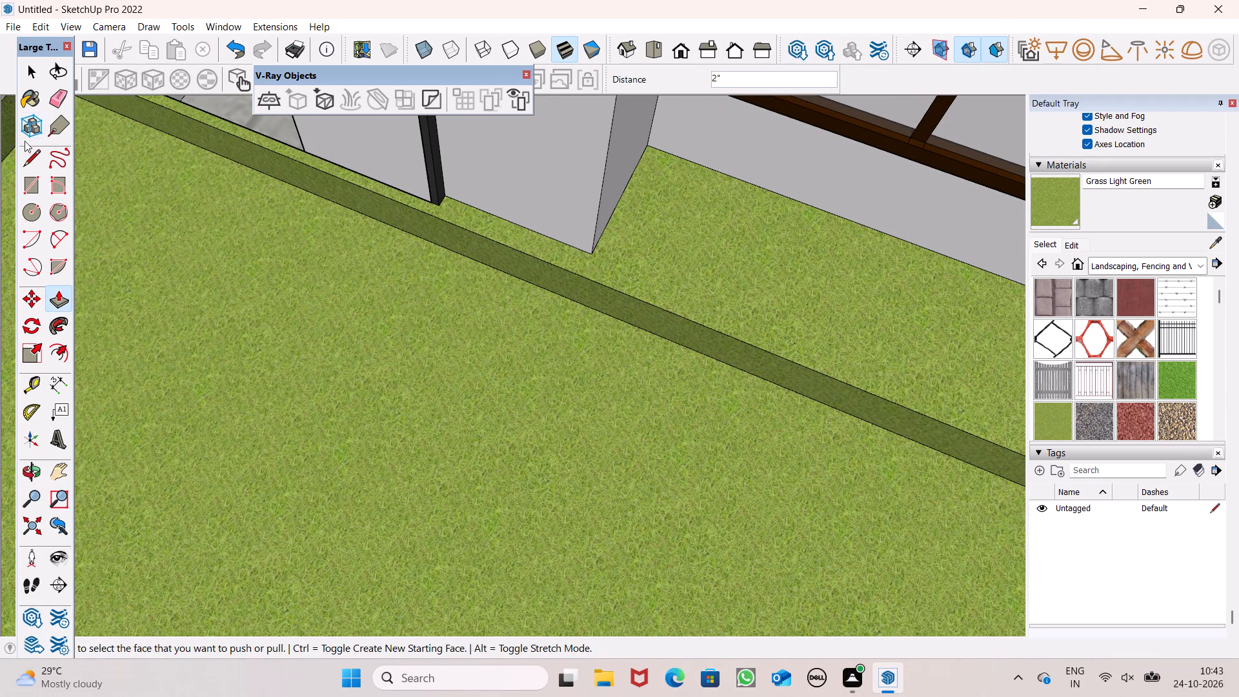
Draw a line across the border's top from the column's front corner to the border's inner edge.
click(25, 154)
scroll(551, 232, up, 5)
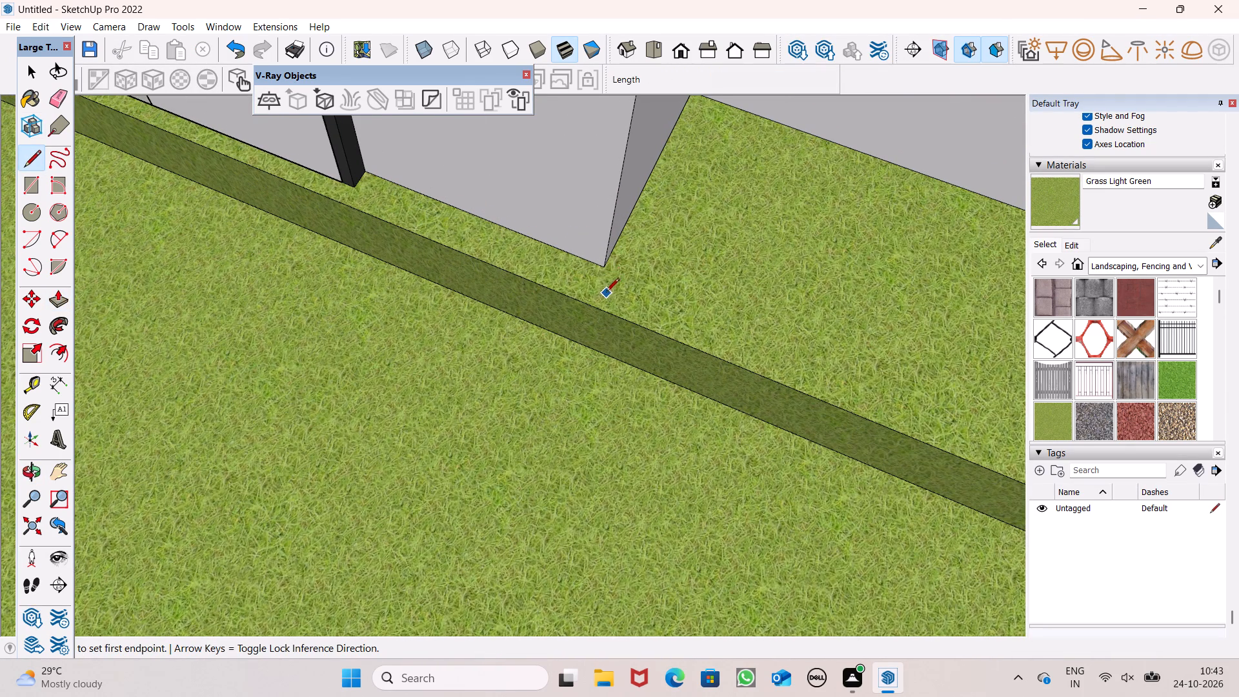
click(609, 265)
click(590, 310)
key(space)
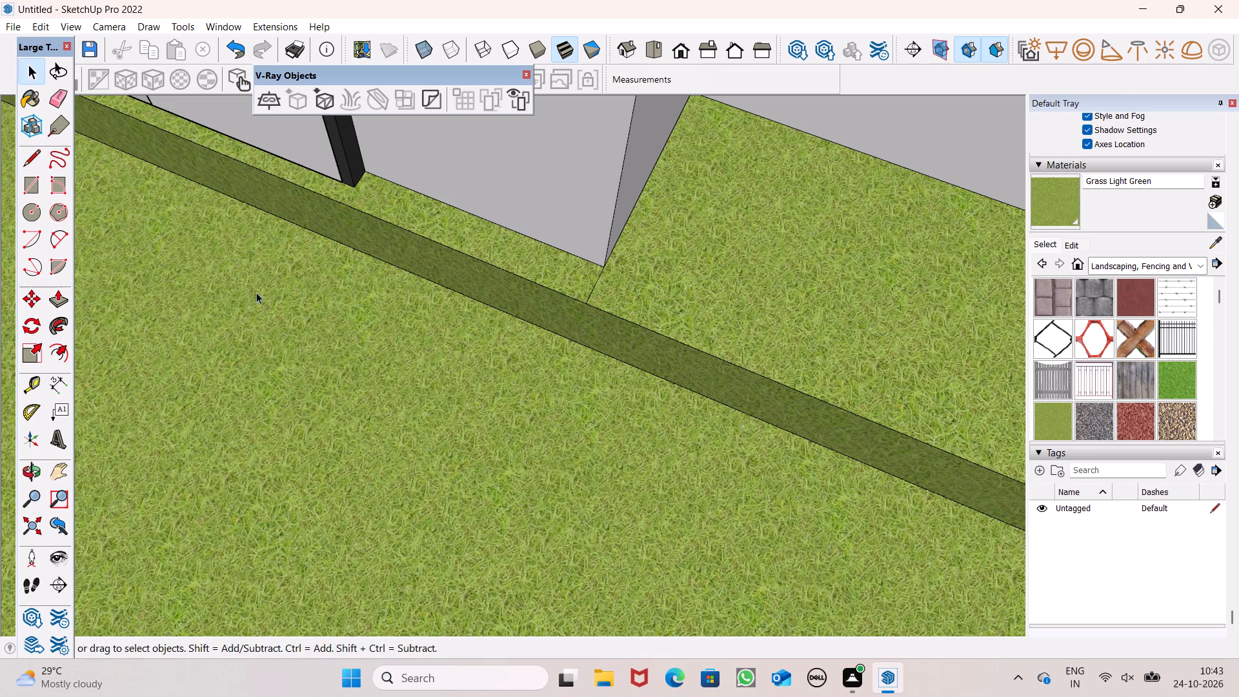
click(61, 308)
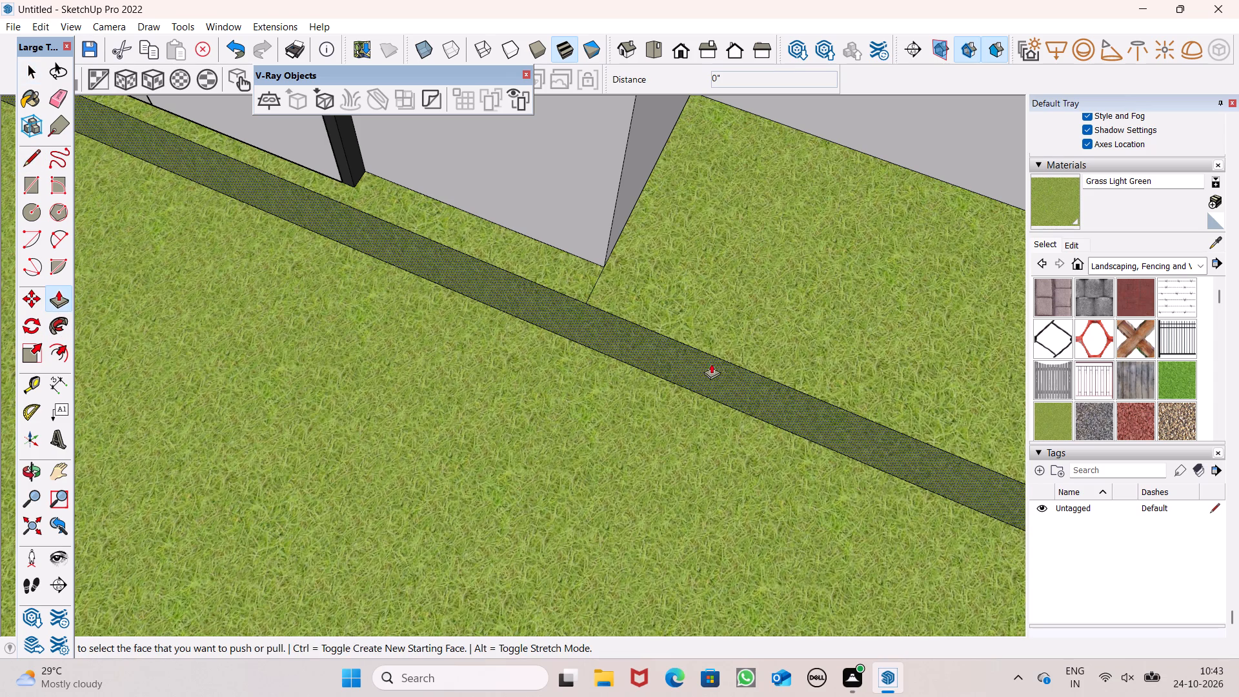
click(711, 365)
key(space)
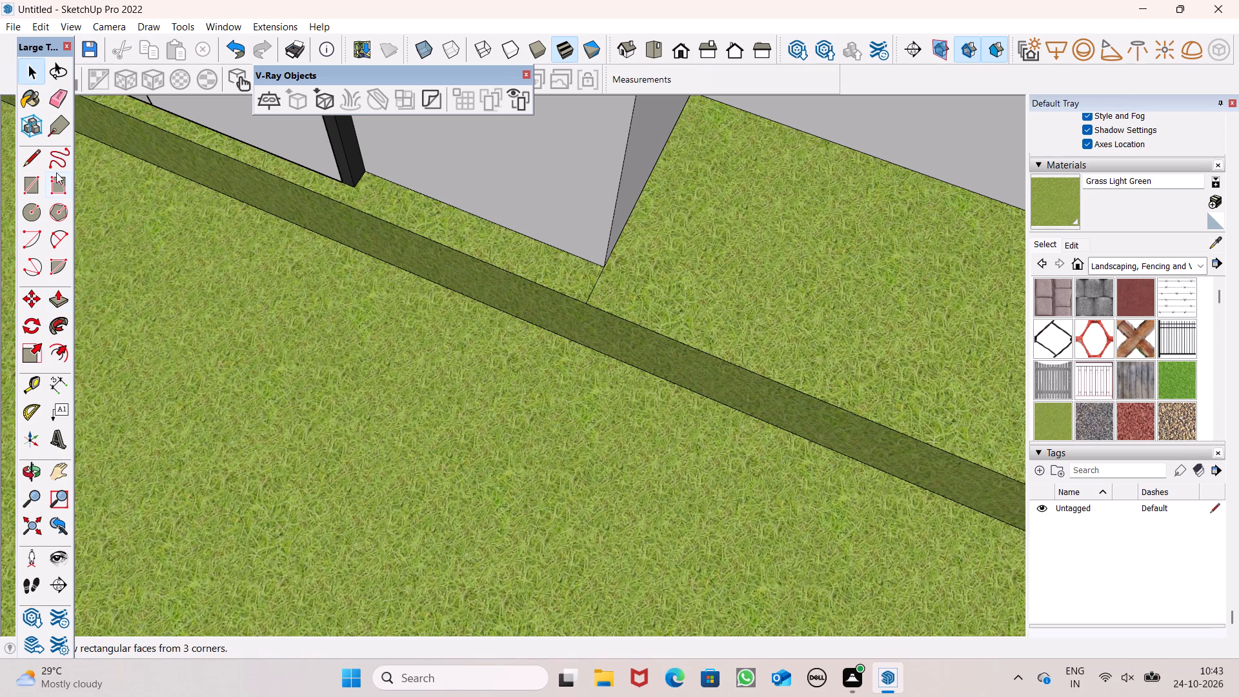
Draw a 1' vertical line down the border's inner face from the end of the line across its top.
click(27, 172)
click(30, 158)
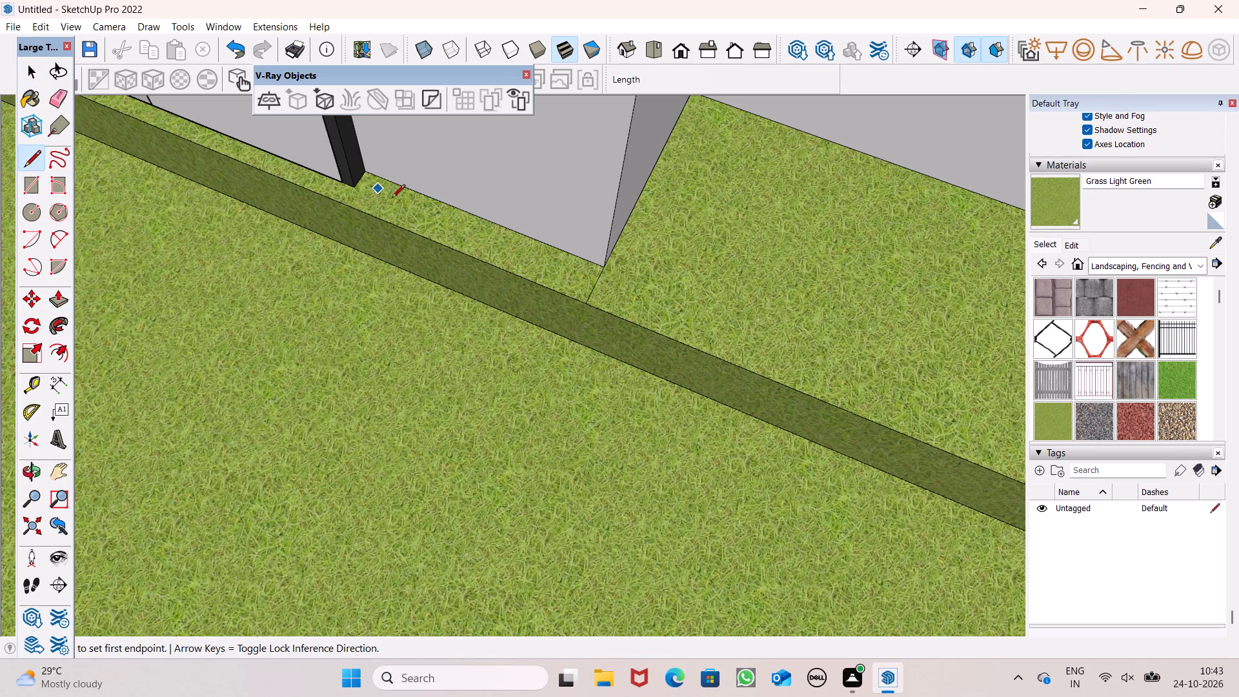
click(592, 306)
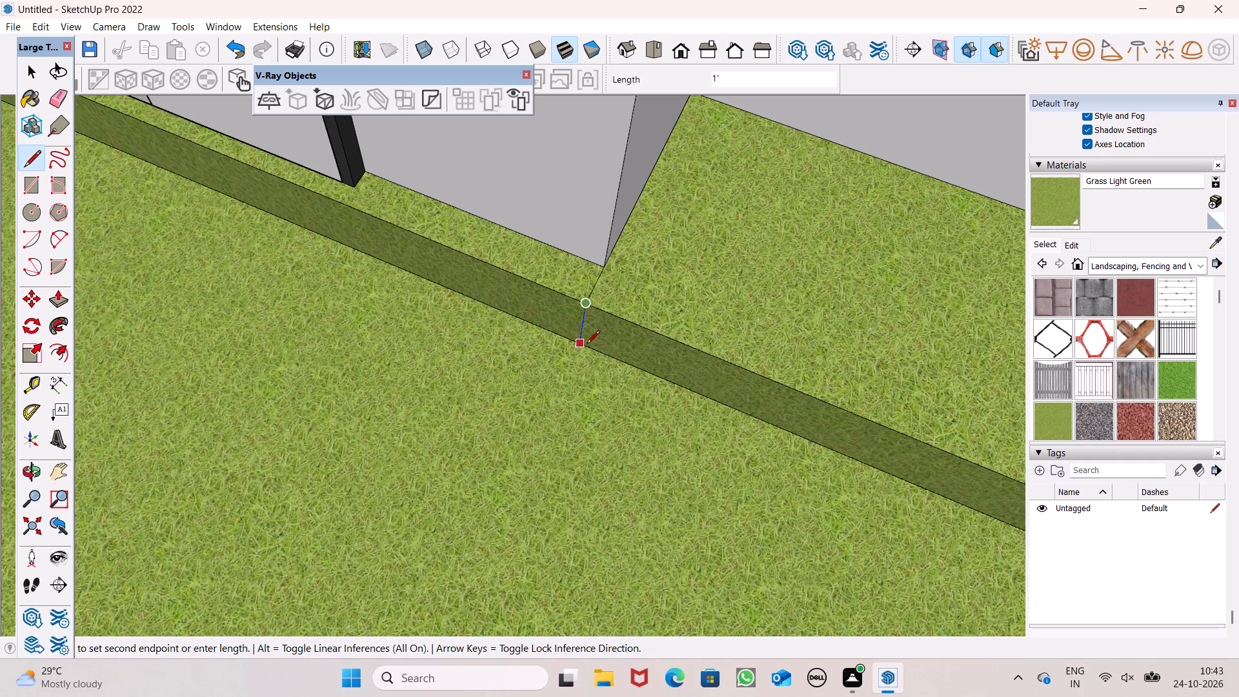
click(585, 345)
key(space)
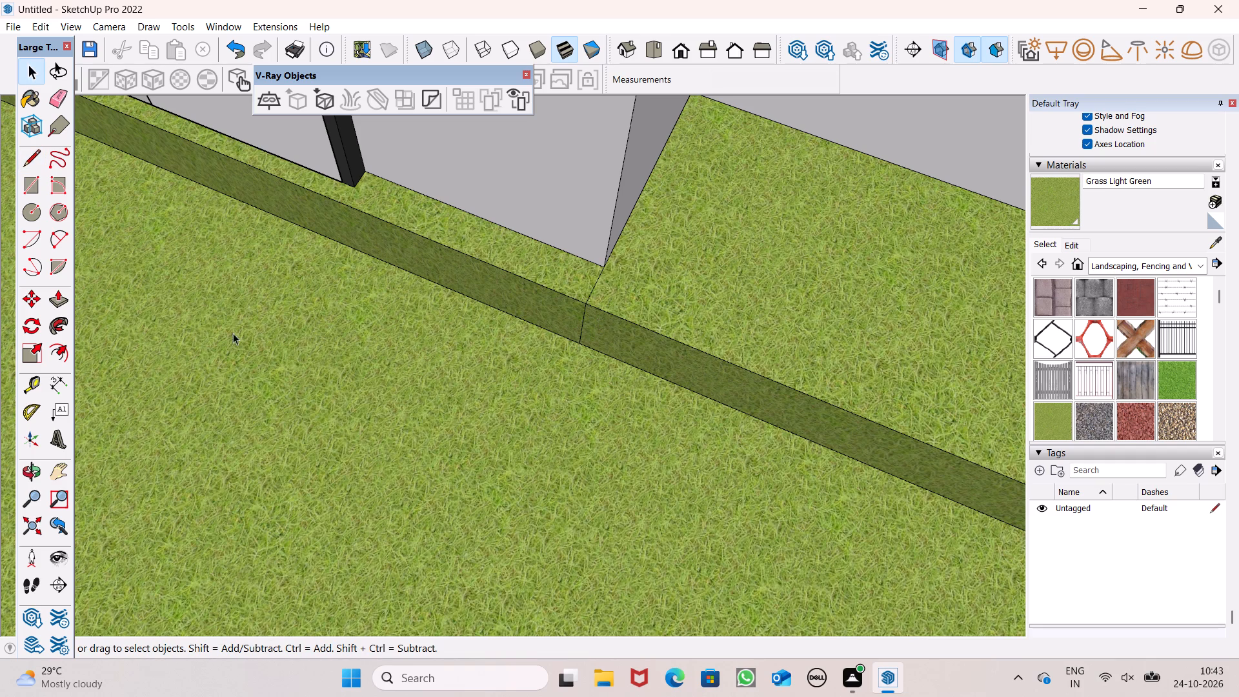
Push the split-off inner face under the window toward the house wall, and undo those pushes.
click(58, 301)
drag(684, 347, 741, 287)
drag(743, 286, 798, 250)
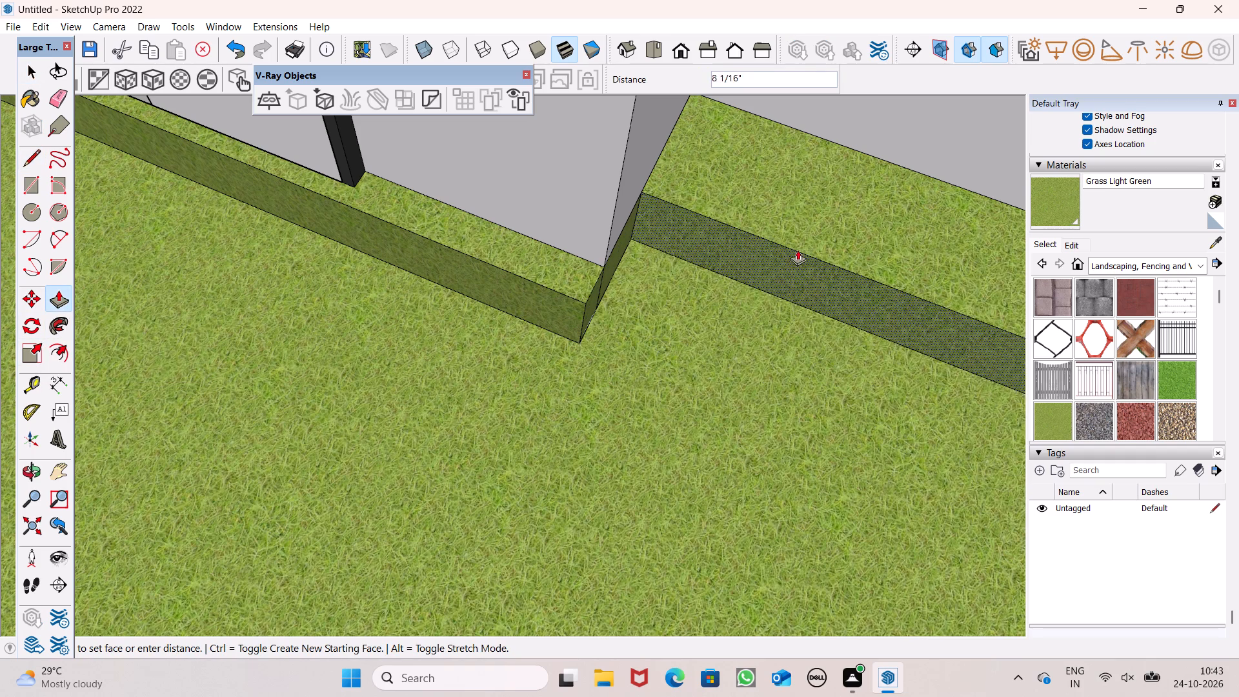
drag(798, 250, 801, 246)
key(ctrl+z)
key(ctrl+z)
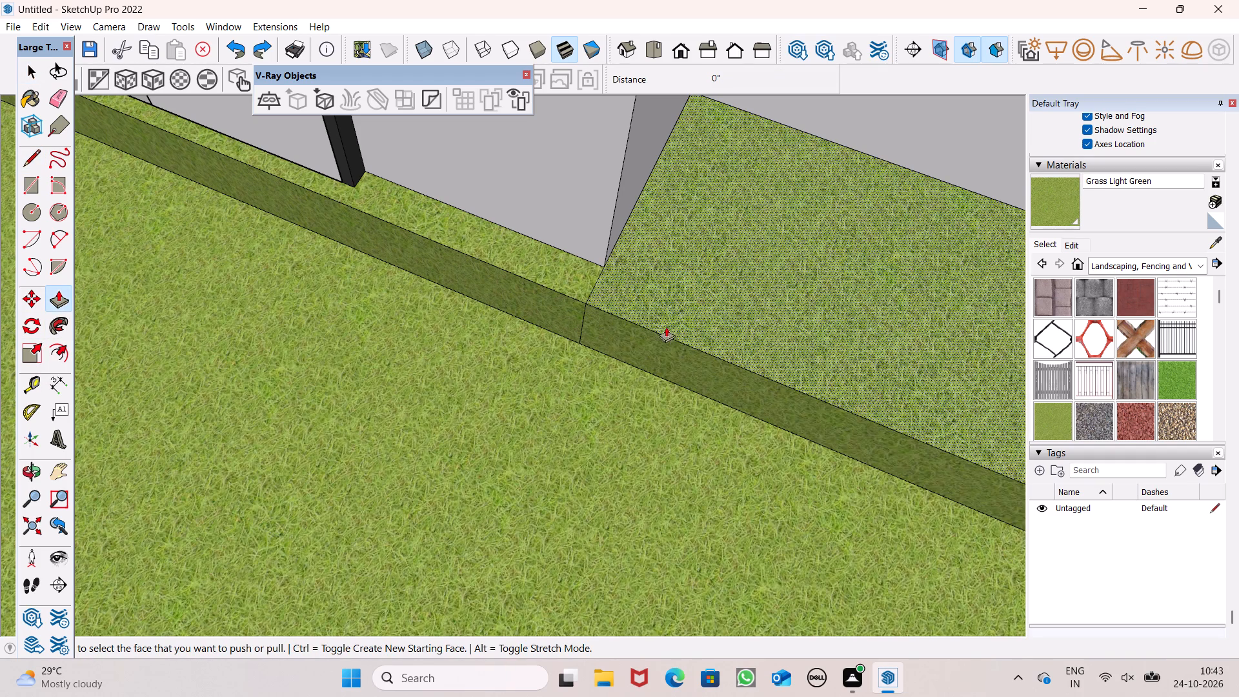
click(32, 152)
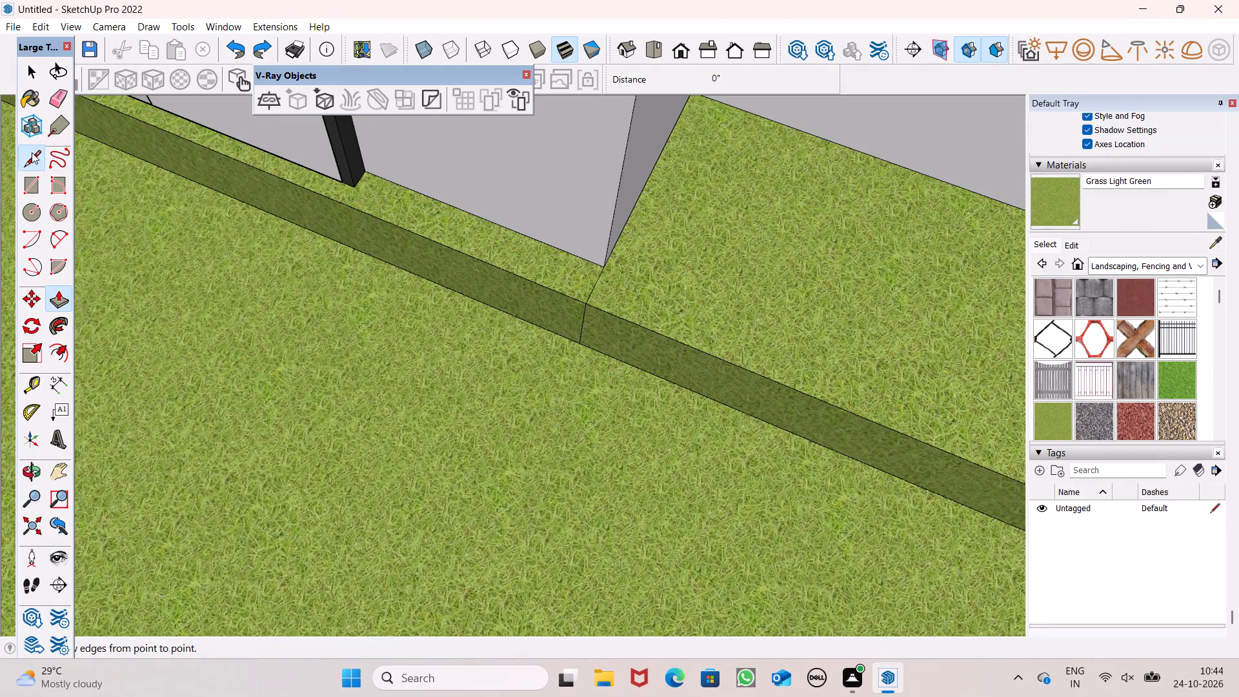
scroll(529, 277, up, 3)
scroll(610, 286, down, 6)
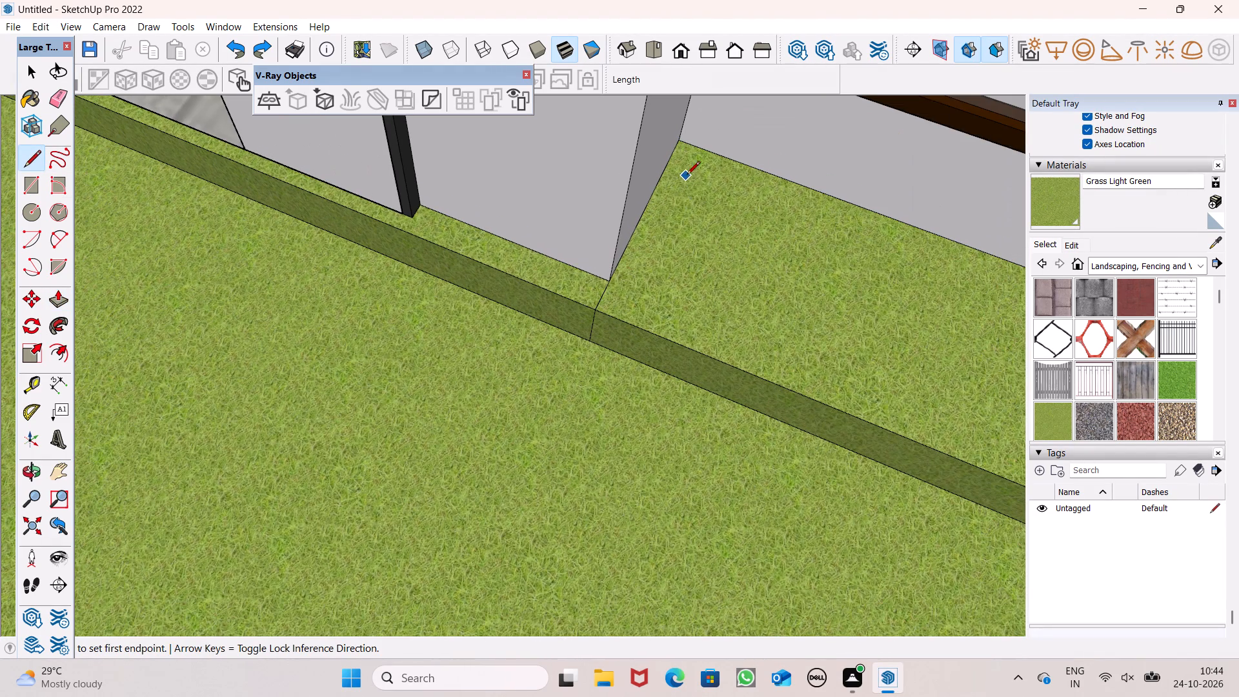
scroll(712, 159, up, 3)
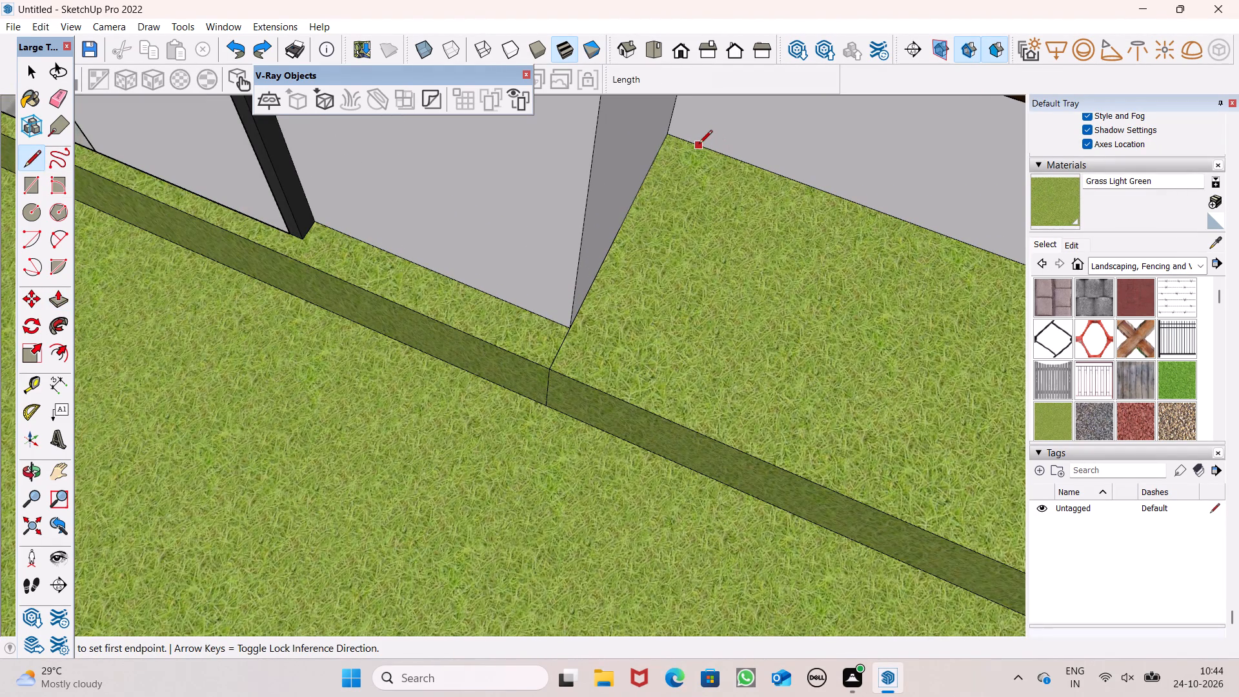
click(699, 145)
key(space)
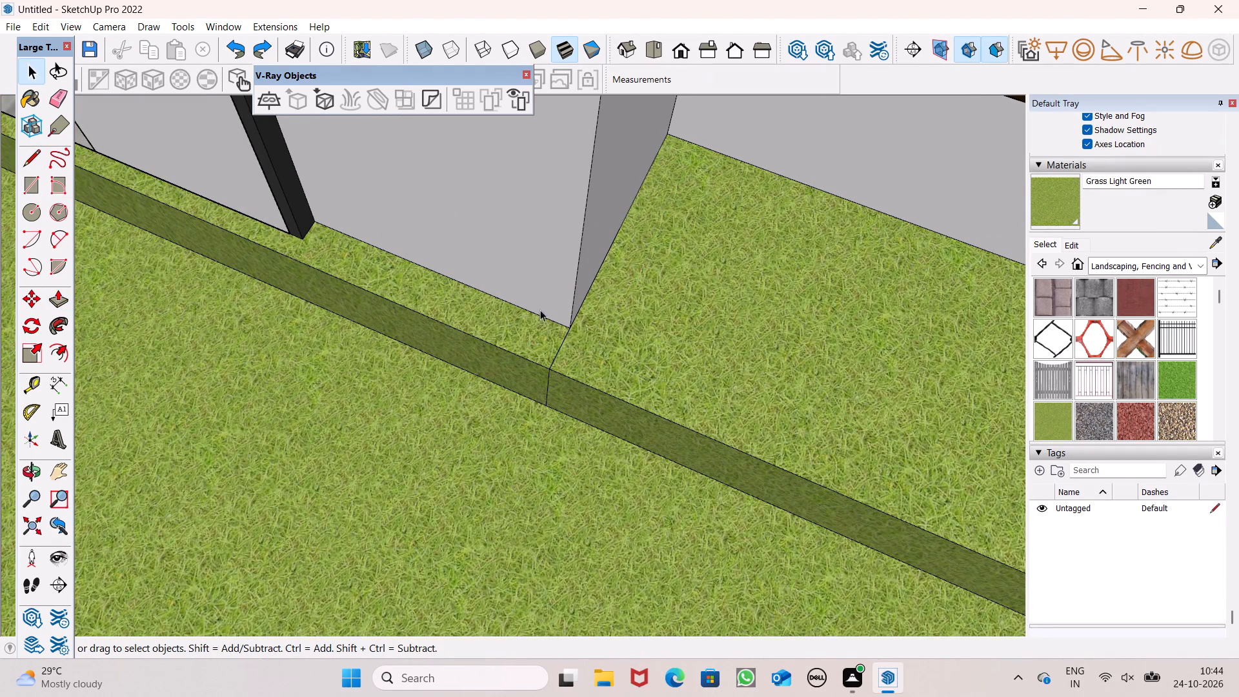
Push the inner face under the window back to the column's front corner, and undo the further push beyond it.
click(60, 292)
drag(668, 445, 723, 421)
drag(786, 393, 812, 335)
key(ctrl+z)
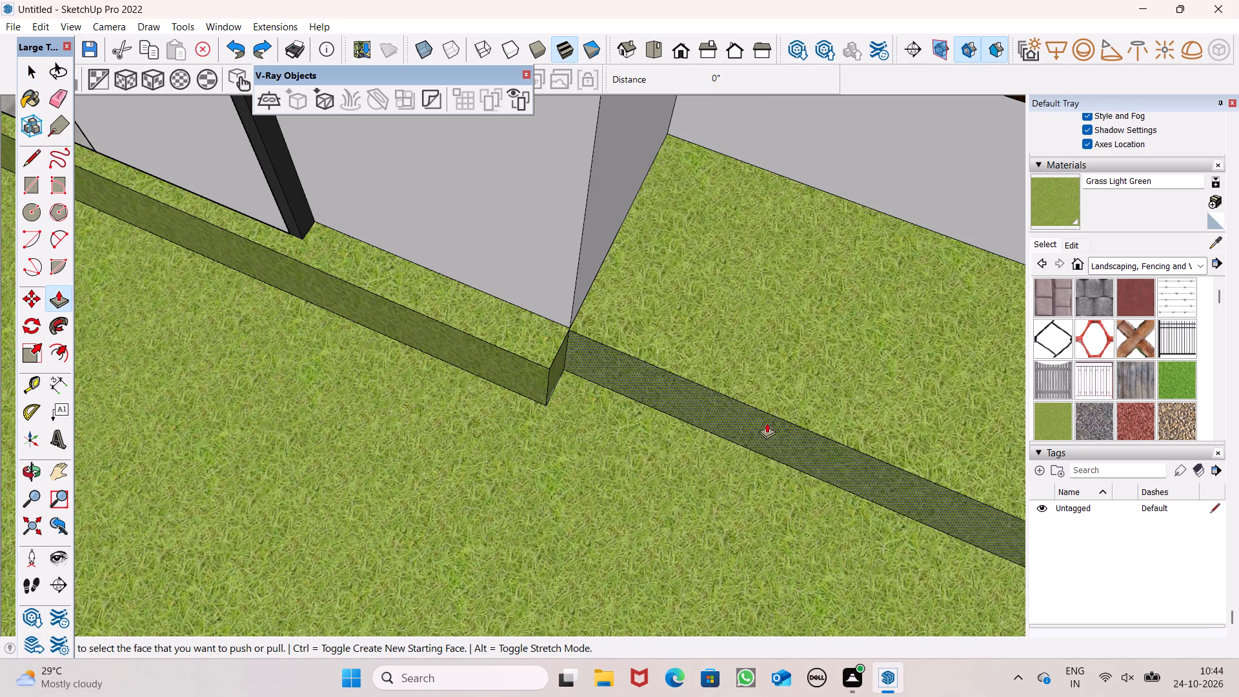
Push the border's inner face under the window 2' 6 1/4" toward the house wall, leaving a narrow rim.
key(space)
scroll(698, 381, down, 8)
scroll(478, 383, down, 9)
middle_drag(725, 402, 750, 298)
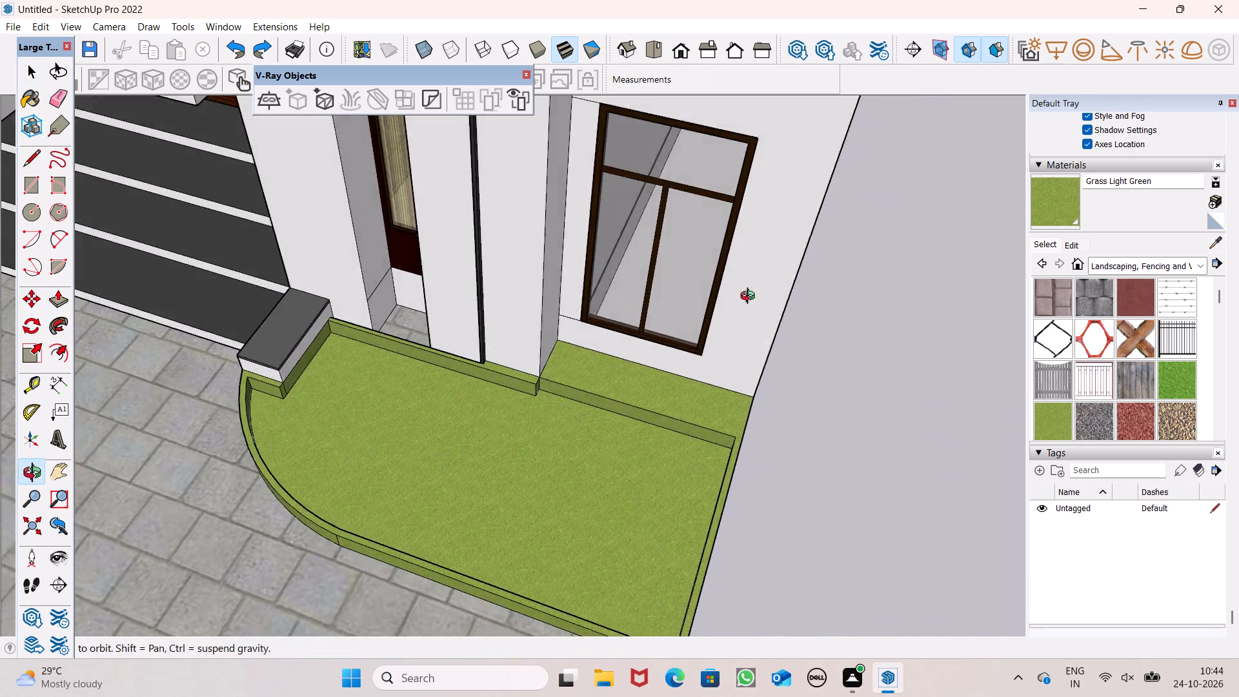
middle_drag(750, 298, 755, 271)
scroll(746, 311, down, 3)
middle_drag(665, 385, 683, 287)
scroll(705, 343, down, 2)
middle_drag(689, 377, 587, 385)
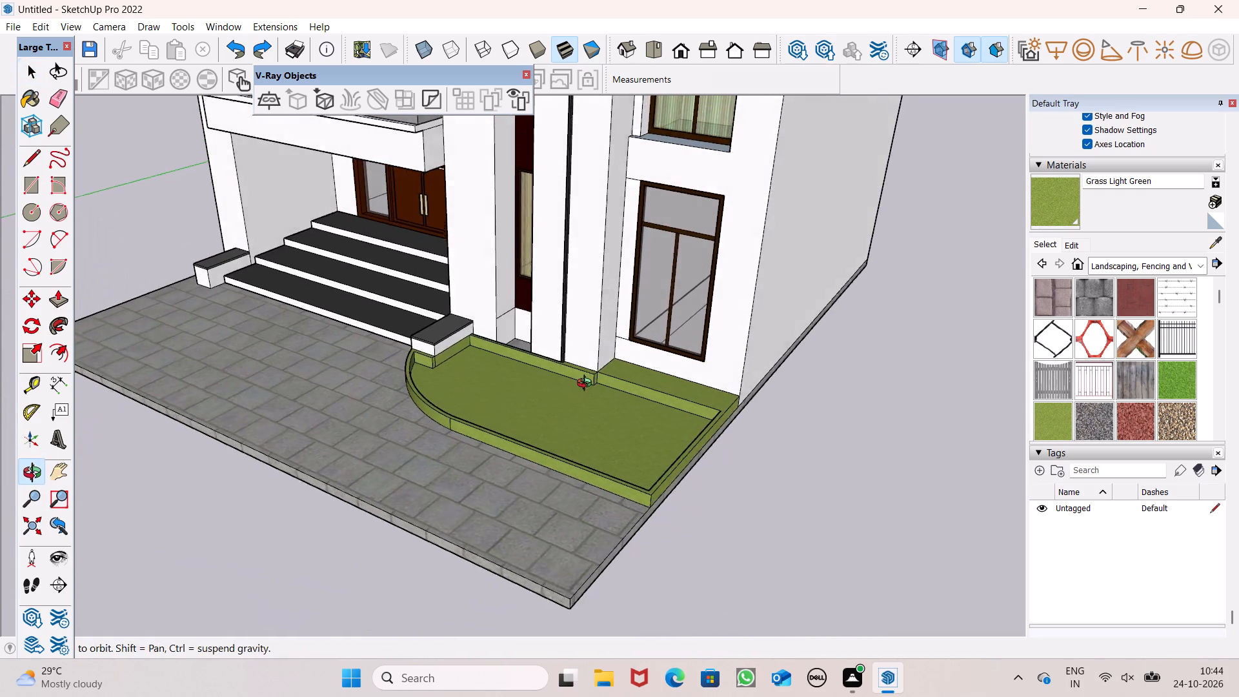
middle_drag(587, 385, 583, 383)
scroll(579, 393, up, 6)
middle_drag(767, 407, 669, 419)
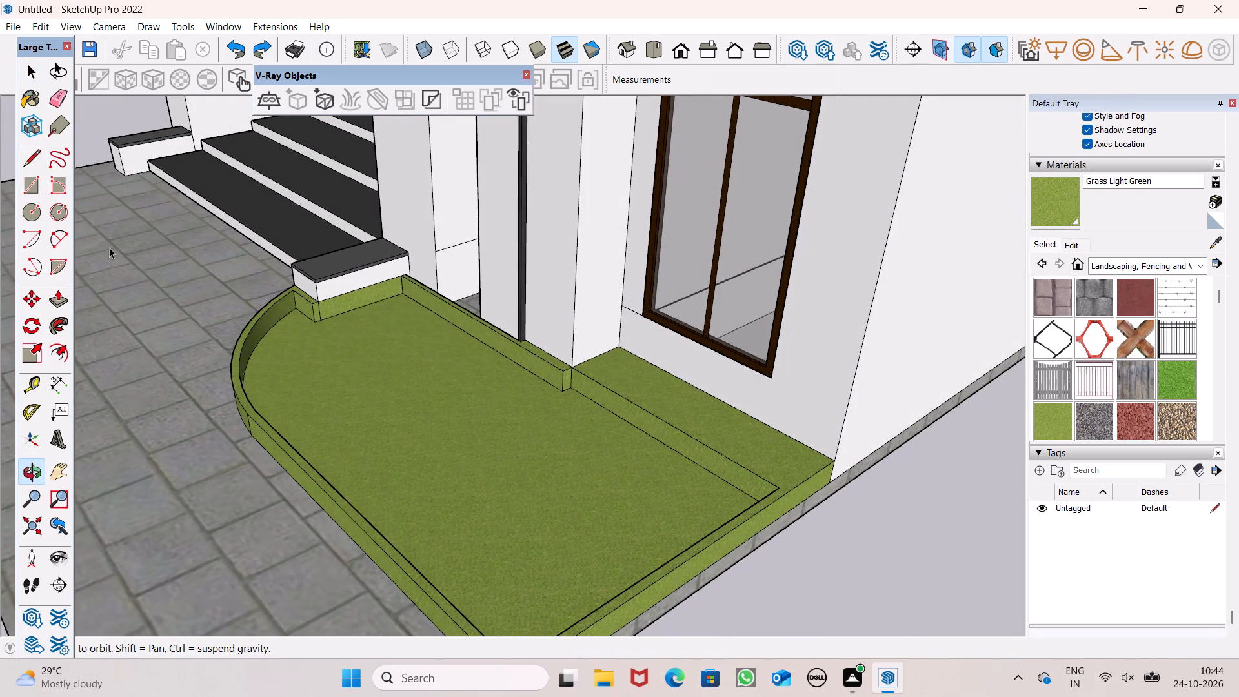
click(57, 296)
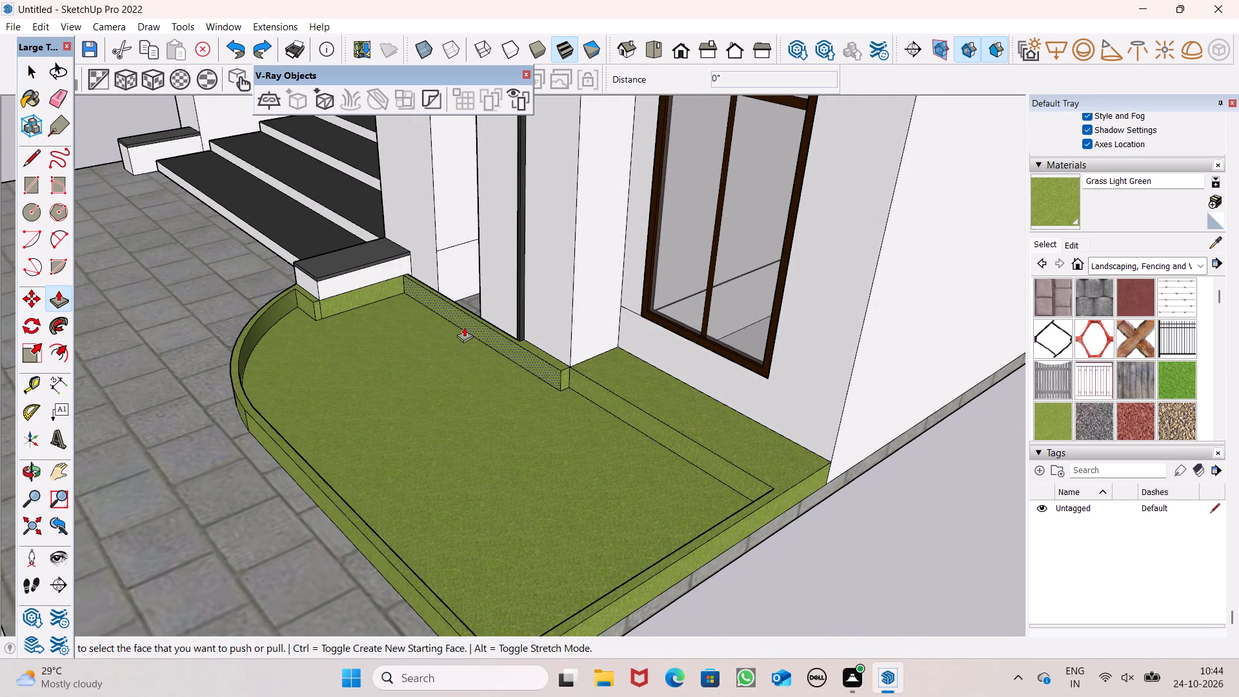
scroll(465, 327, up, 5)
drag(649, 434, 721, 398)
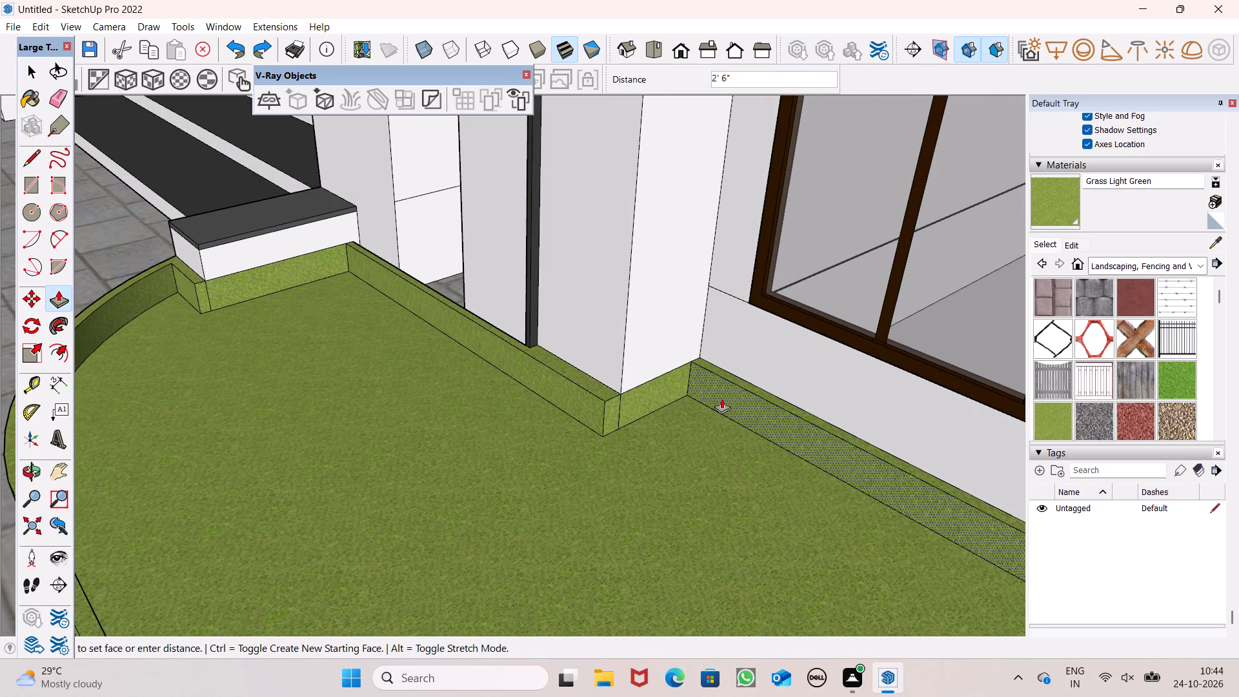
drag(721, 398, 723, 403)
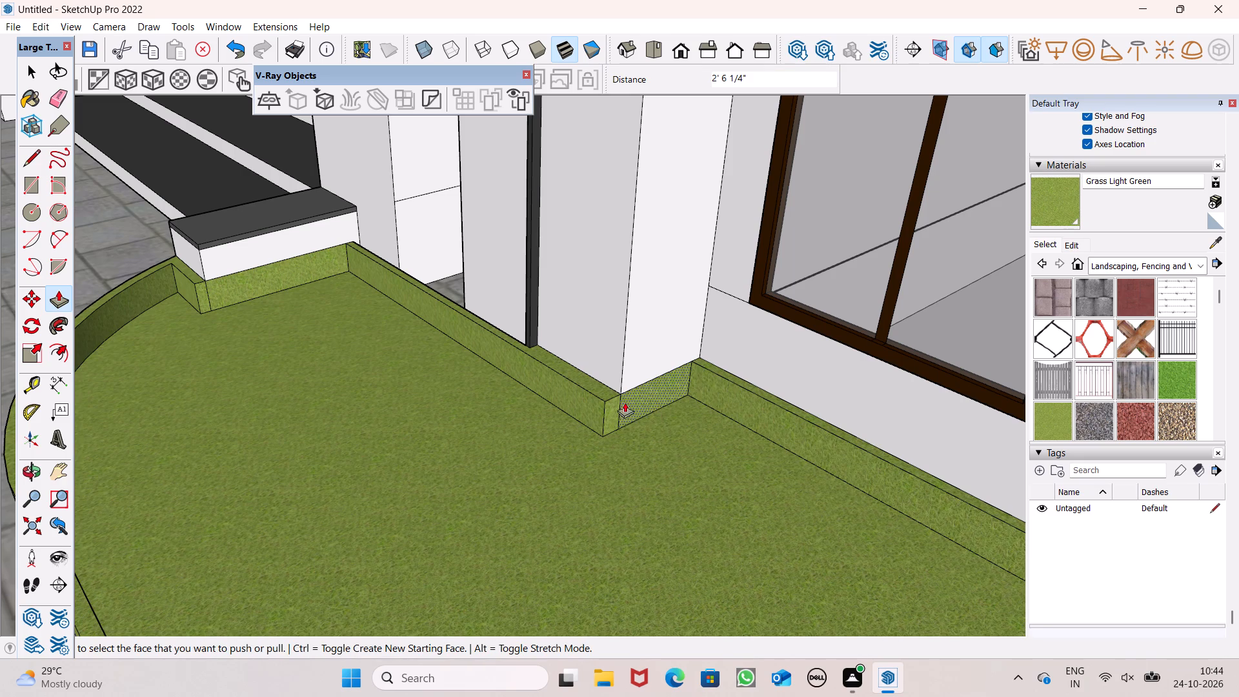
Shift the border's return face beside the column and the adjoining narrow strip by 2 1/2" each.
drag(650, 397, 652, 407)
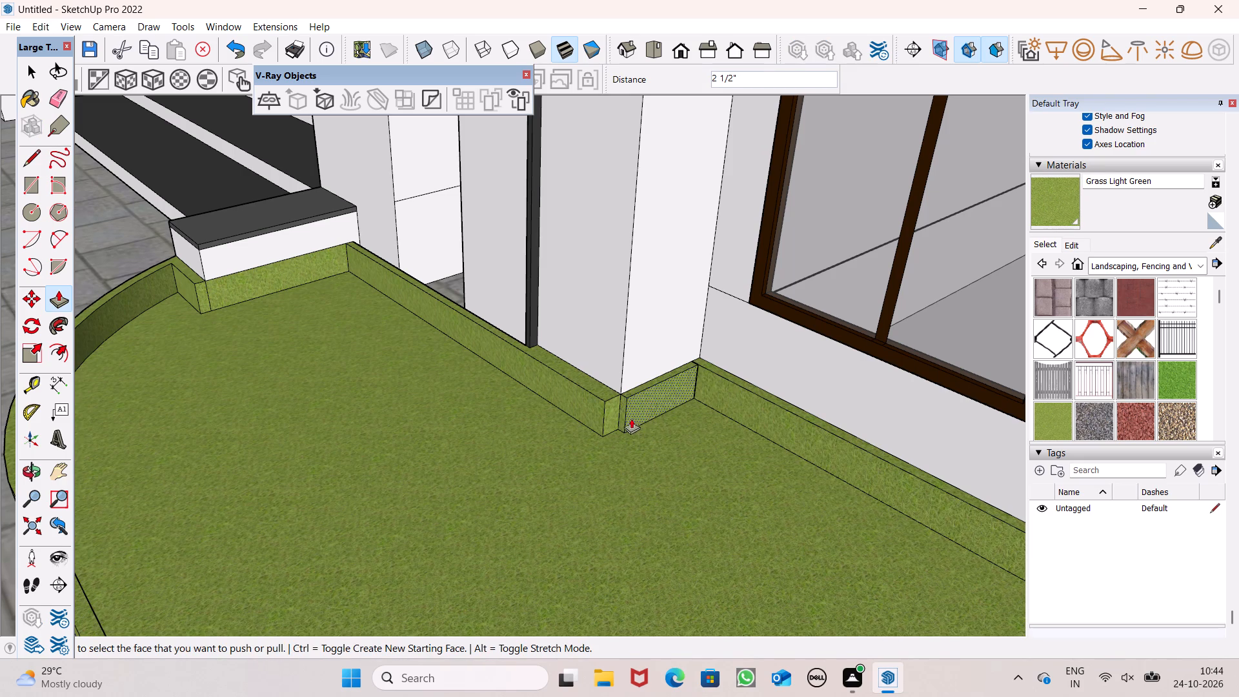
drag(614, 412, 634, 415)
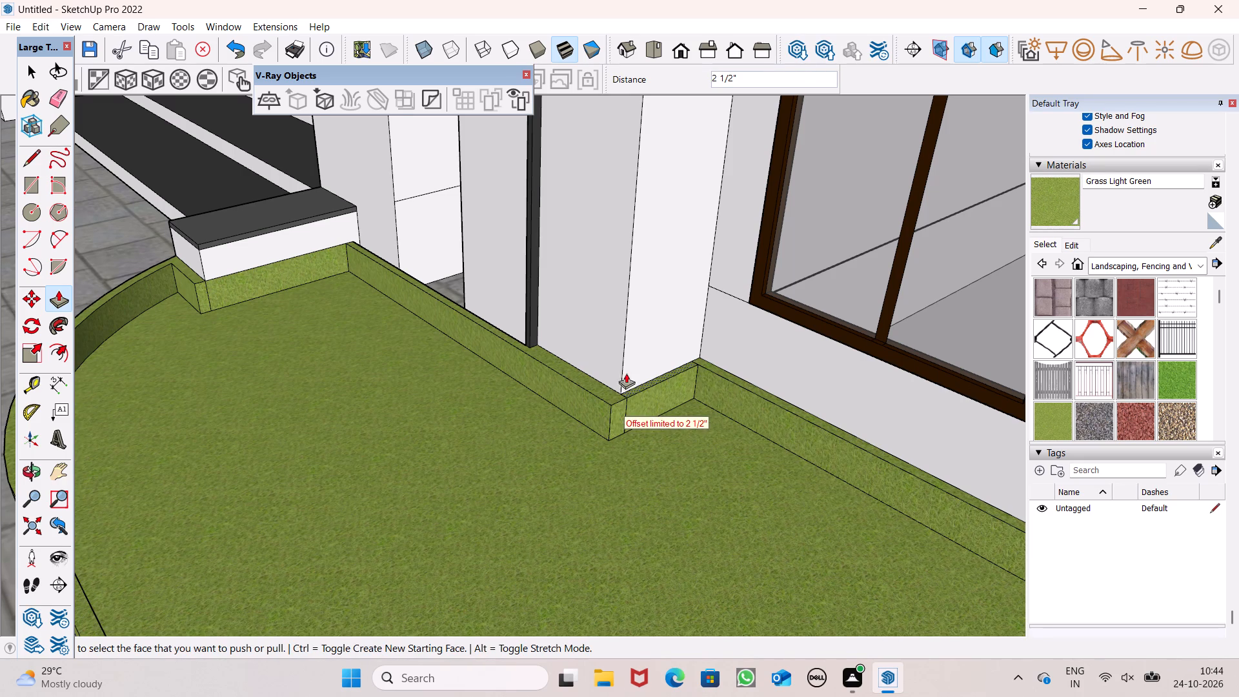
Erase the leftover edges across the border's top at both column corners and the vertical seam on its return face.
scroll(566, 343, down, 1)
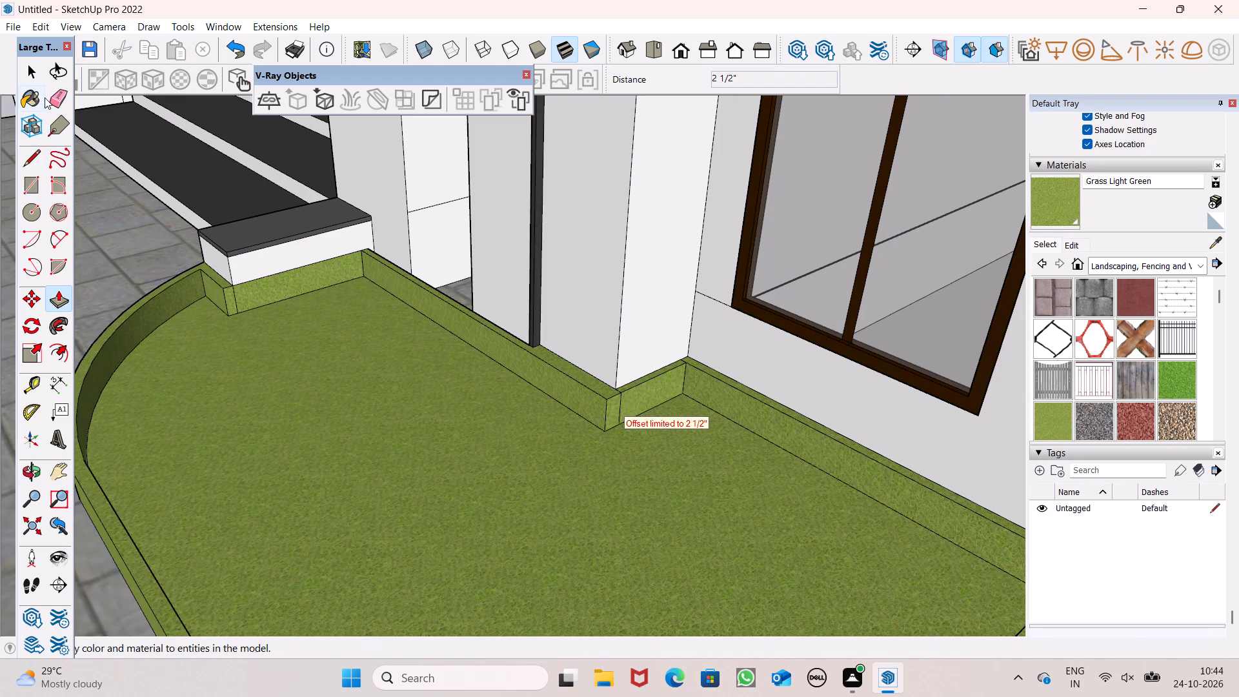
click(45, 97)
scroll(500, 385, up, 6)
scroll(546, 328, up, 1)
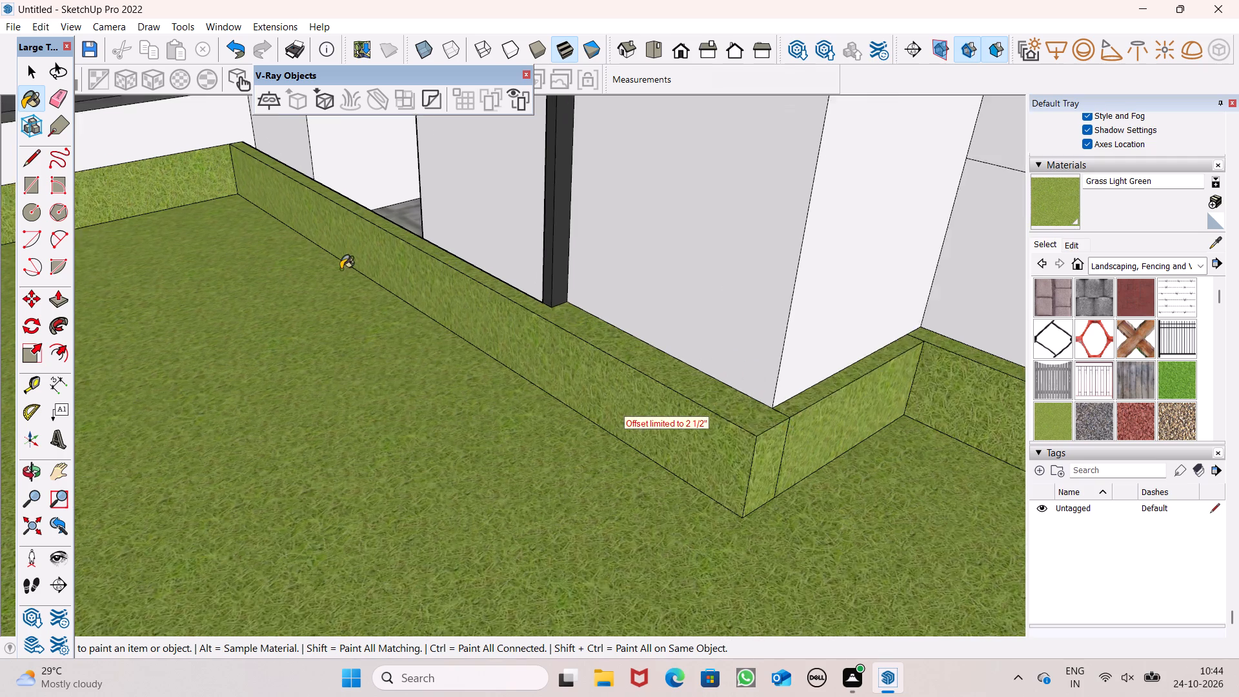
scroll(341, 269, up, 2)
click(55, 94)
scroll(244, 339, down, 5)
scroll(616, 409, up, 5)
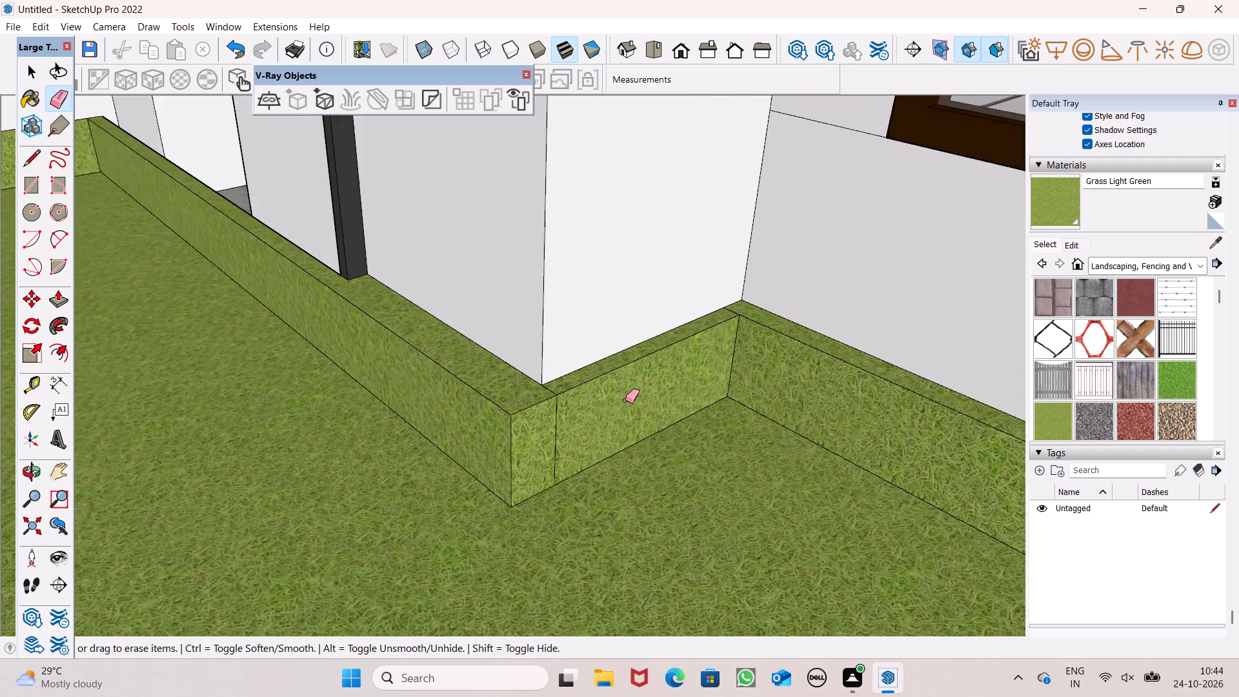
scroll(625, 400, up, 1)
scroll(736, 299, up, 6)
drag(746, 307, 752, 301)
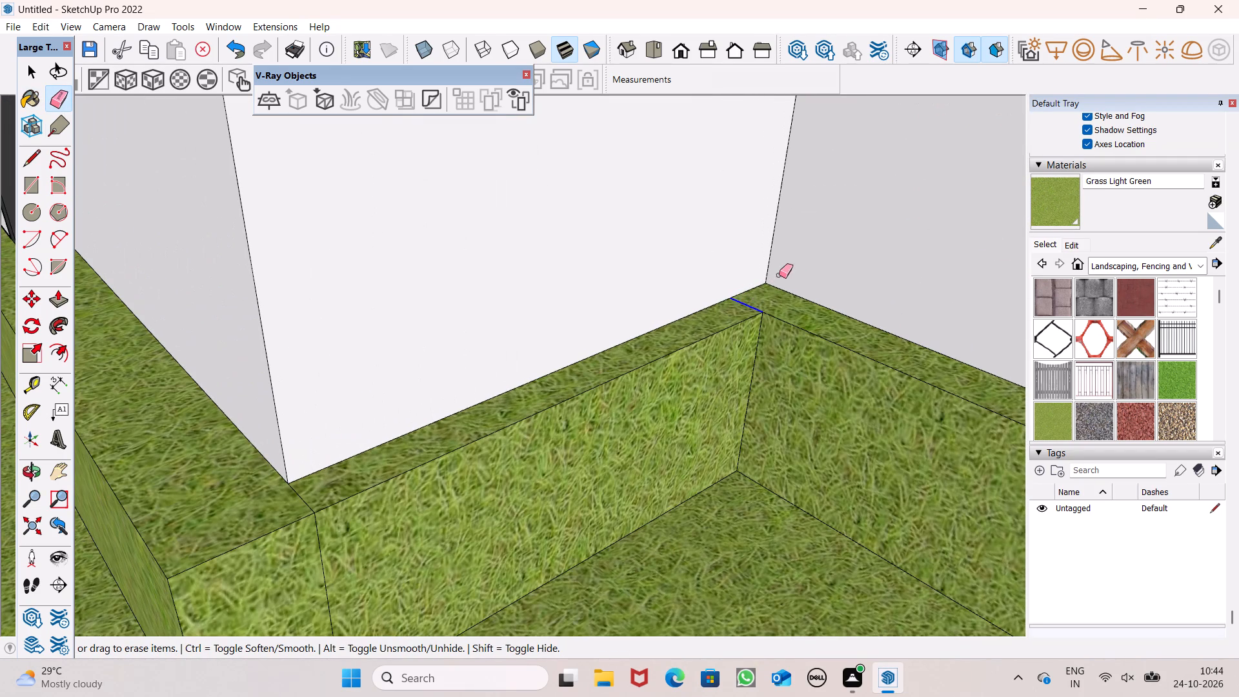
scroll(780, 276, down, 7)
scroll(517, 472, up, 7)
scroll(627, 389, up, 4)
drag(677, 387, 638, 398)
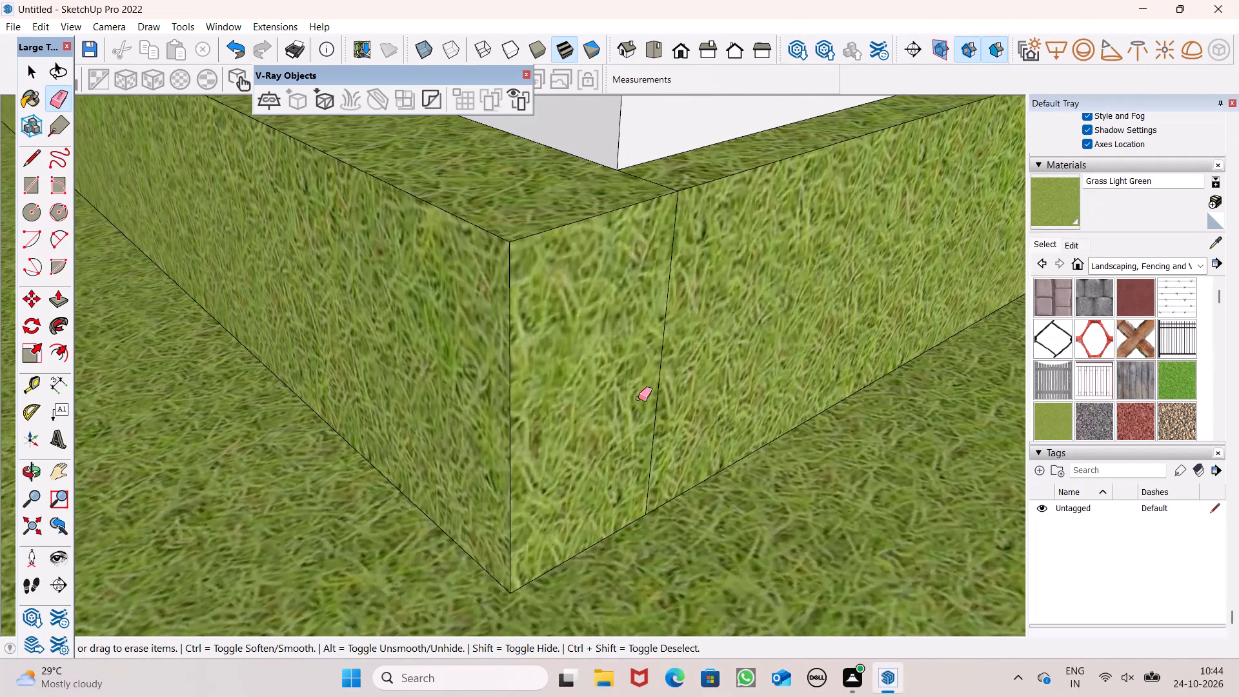
drag(638, 398, 616, 407)
scroll(643, 392, down, 6)
drag(658, 275, 641, 280)
Examine the grass bed, its border and the front paving from the corner and the front of the house.
scroll(651, 256, down, 2)
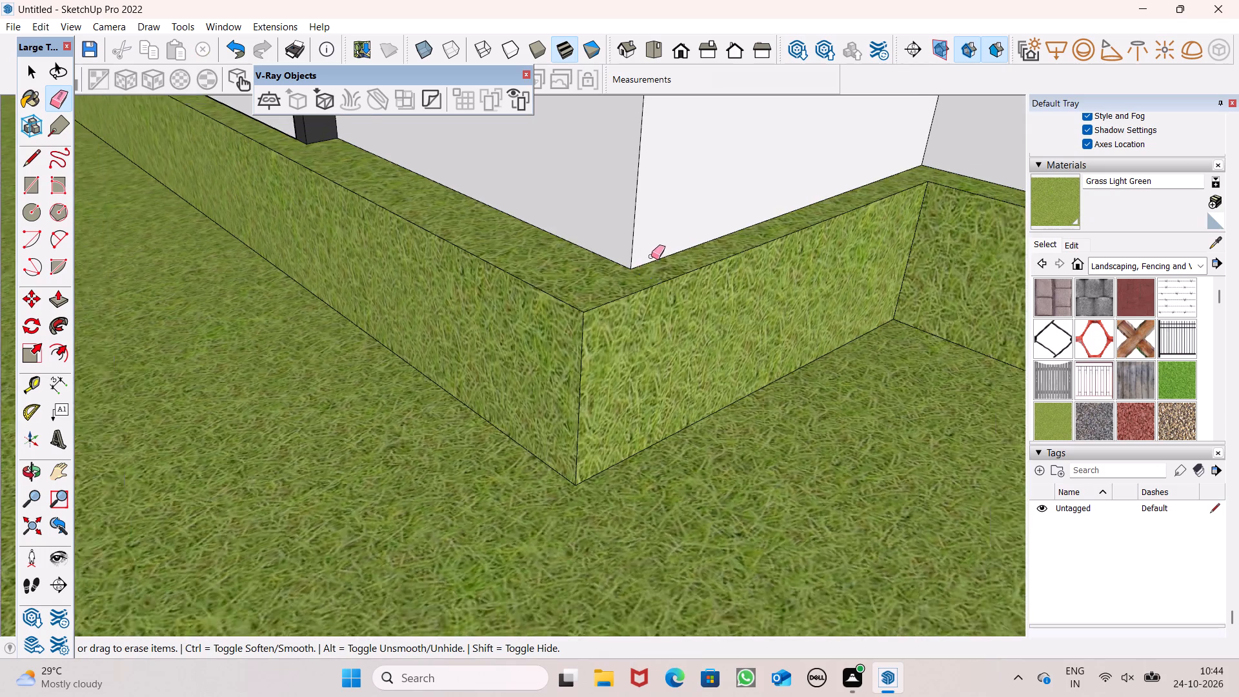
scroll(651, 256, down, 20)
scroll(651, 256, down, 3)
middle_drag(694, 345, 723, 358)
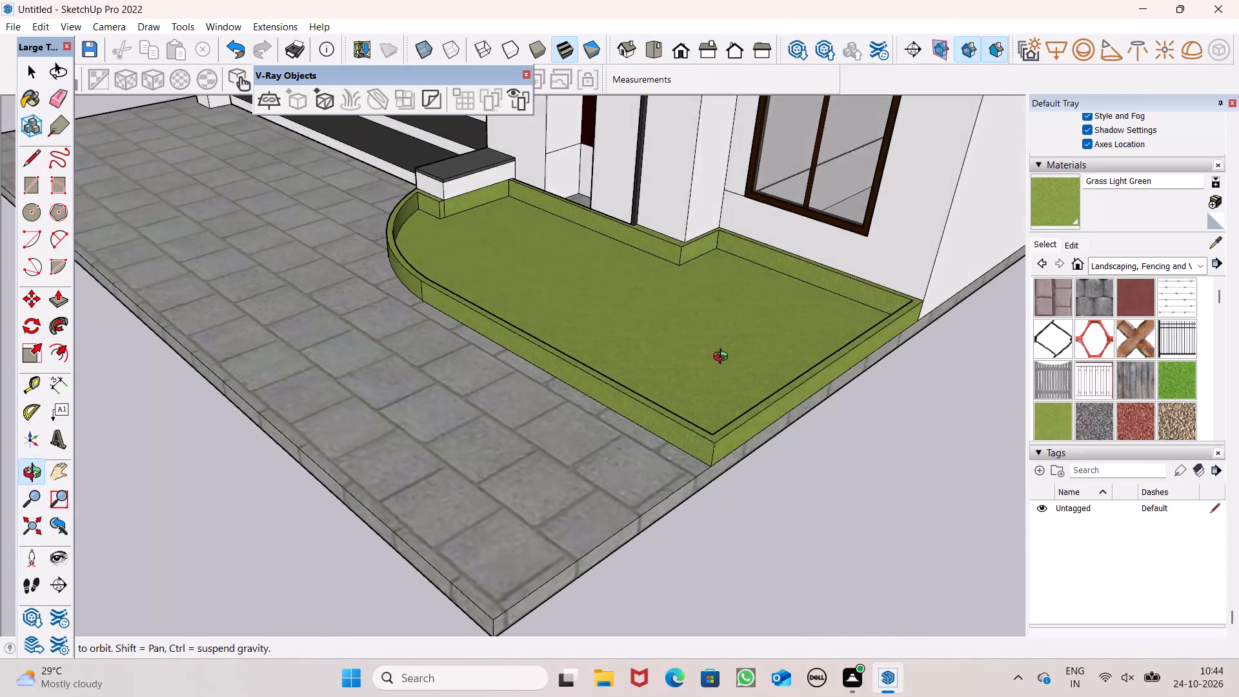
middle_drag(723, 358, 1008, 301)
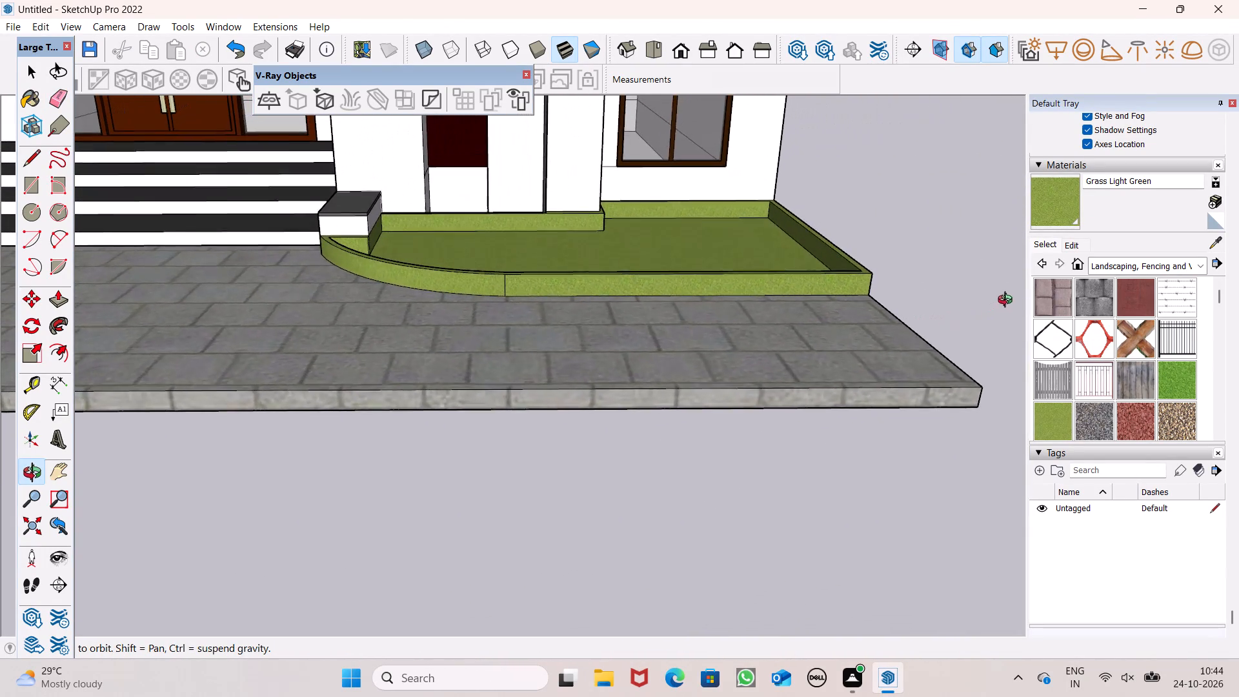
middle_drag(1008, 301, 1009, 298)
middle_drag(664, 359, 630, 385)
scroll(443, 369, down, 3)
middle_drag(494, 383, 501, 332)
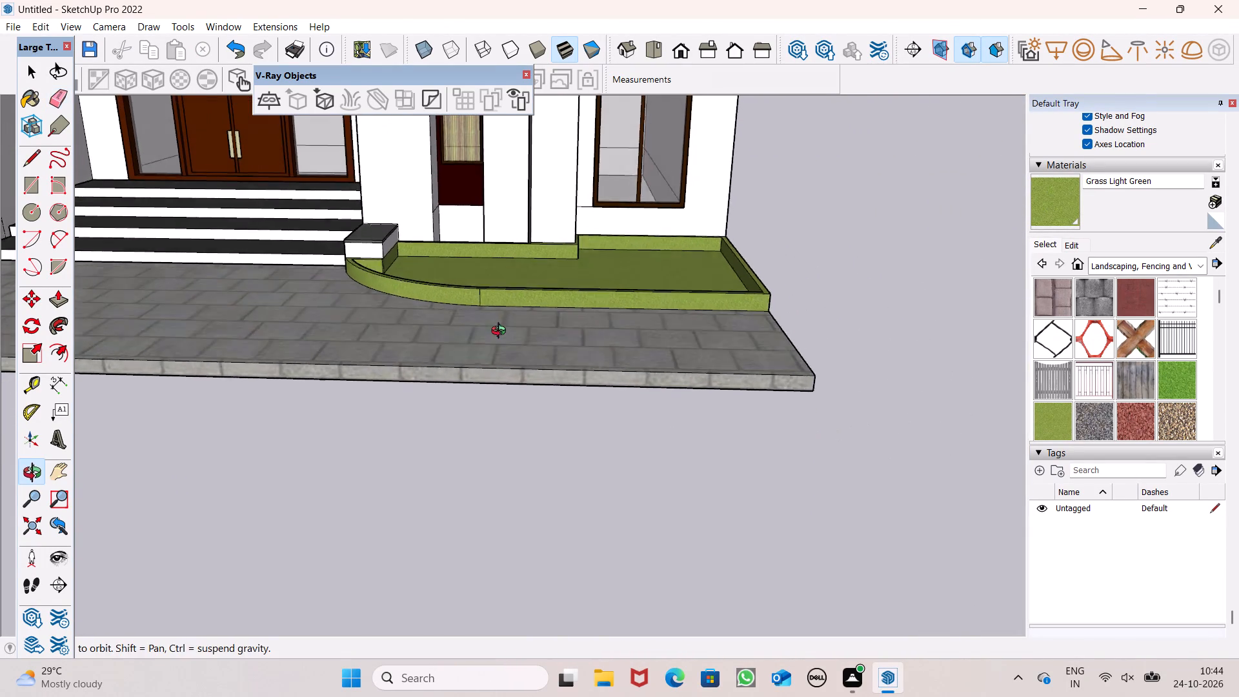
middle_drag(501, 332, 503, 319)
key(space)
scroll(506, 318, down, 4)
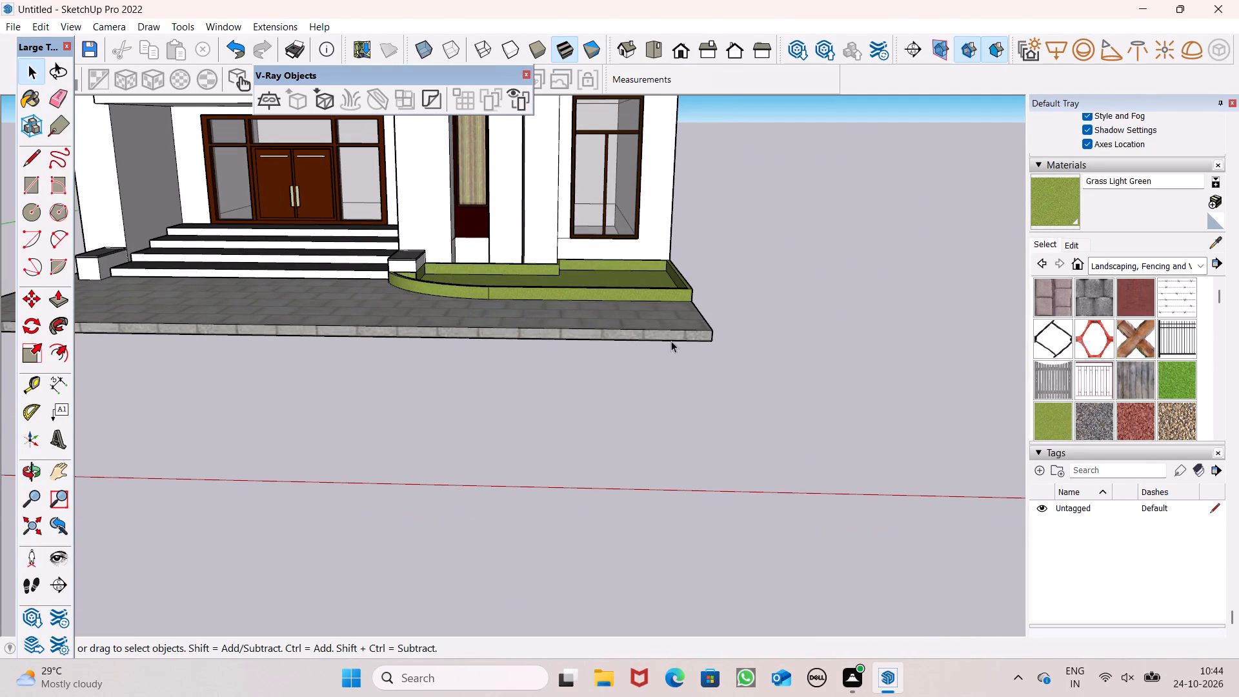
scroll(676, 341, up, 1)
scroll(861, 335, down, 3)
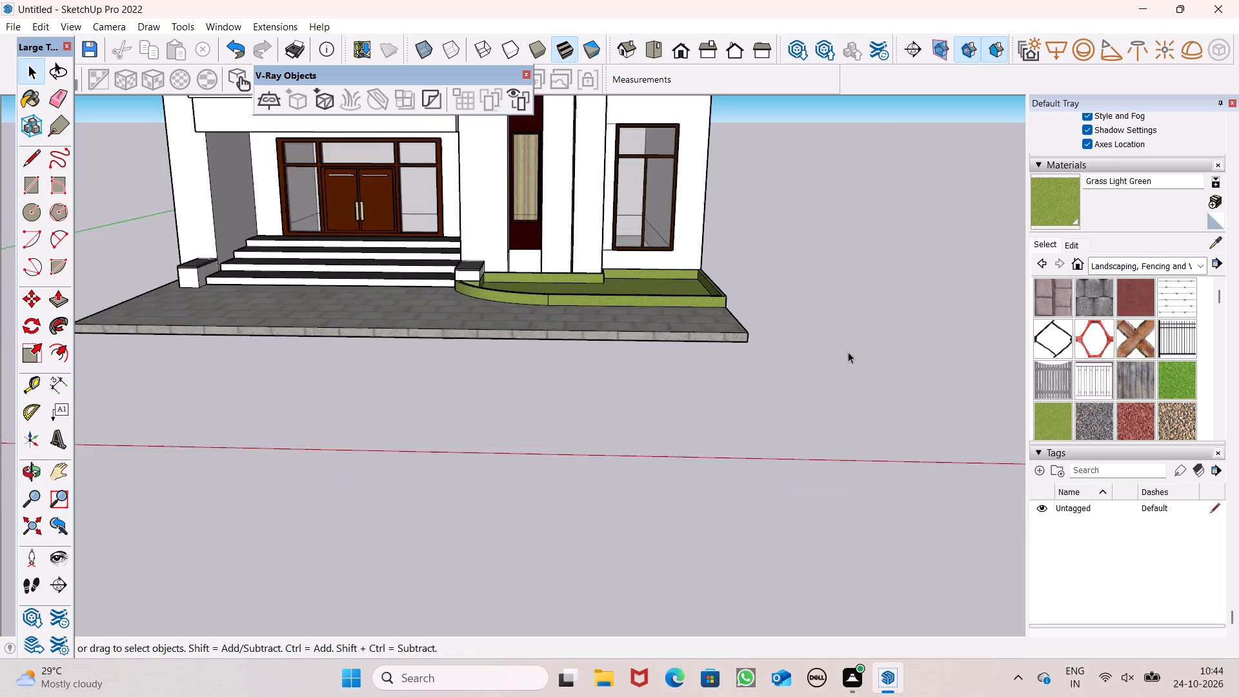
scroll(848, 352, down, 2)
Search the 3D Warehouse component library for plants.
scroll(1186, 286, up, 16)
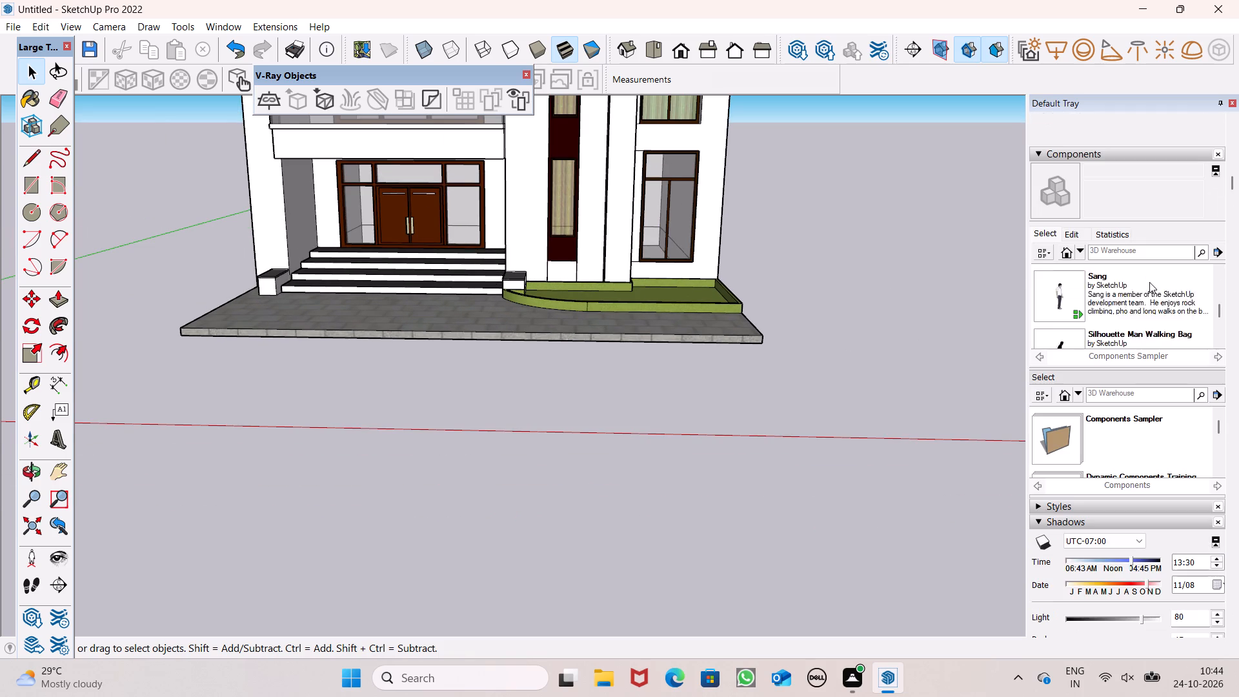
scroll(1149, 282, up, 3)
scroll(1100, 266, up, 3)
click(1112, 254)
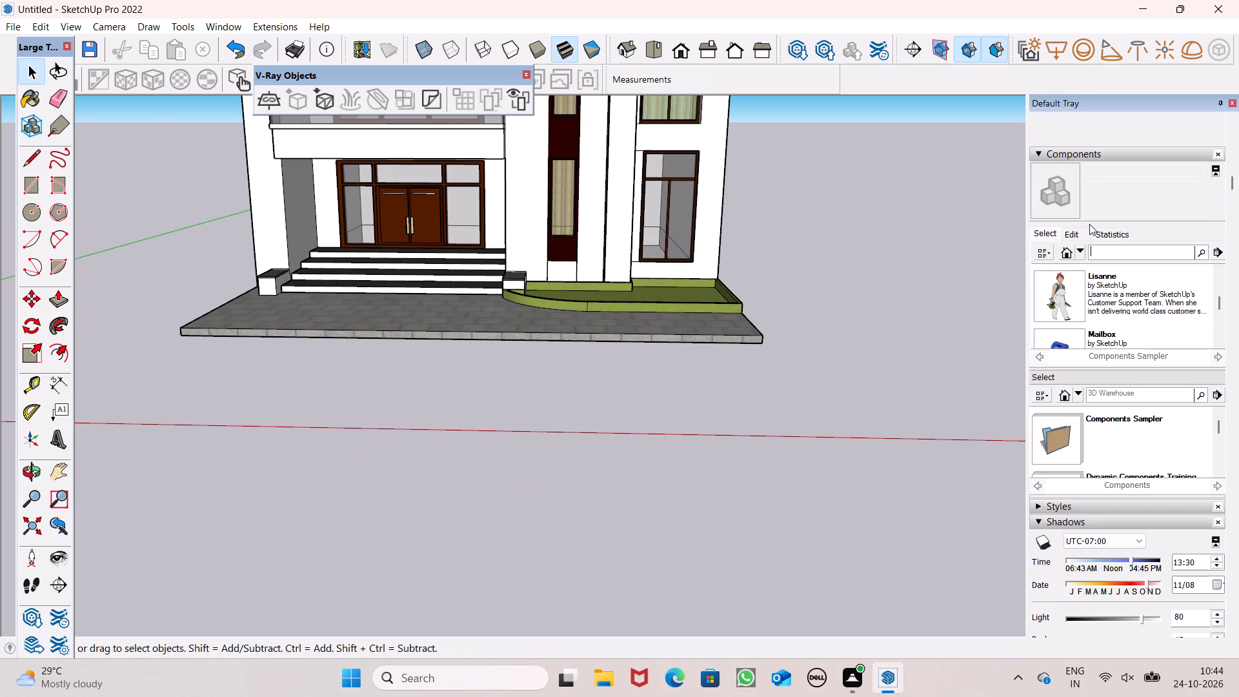
text(plants)
key(Return)
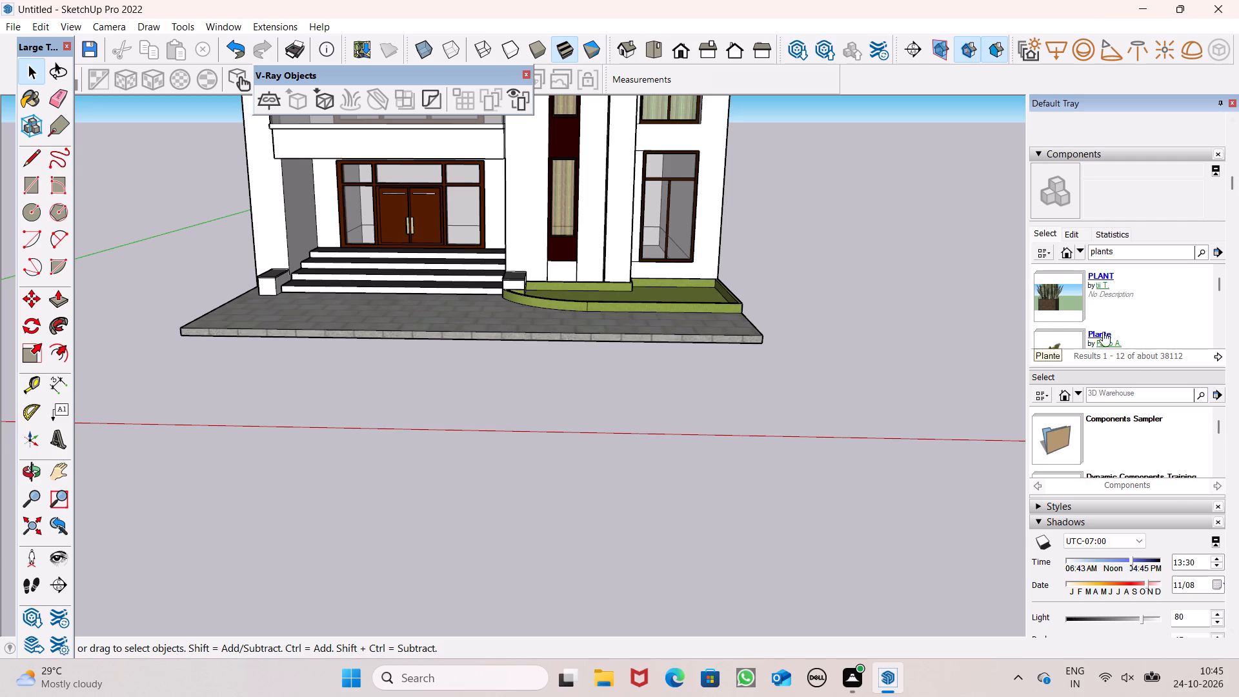
Open the Plants result showing a leafy plant thumbnail and load the ARTIFICIAL PLANTS component from it.
scroll(1057, 323, down, 4)
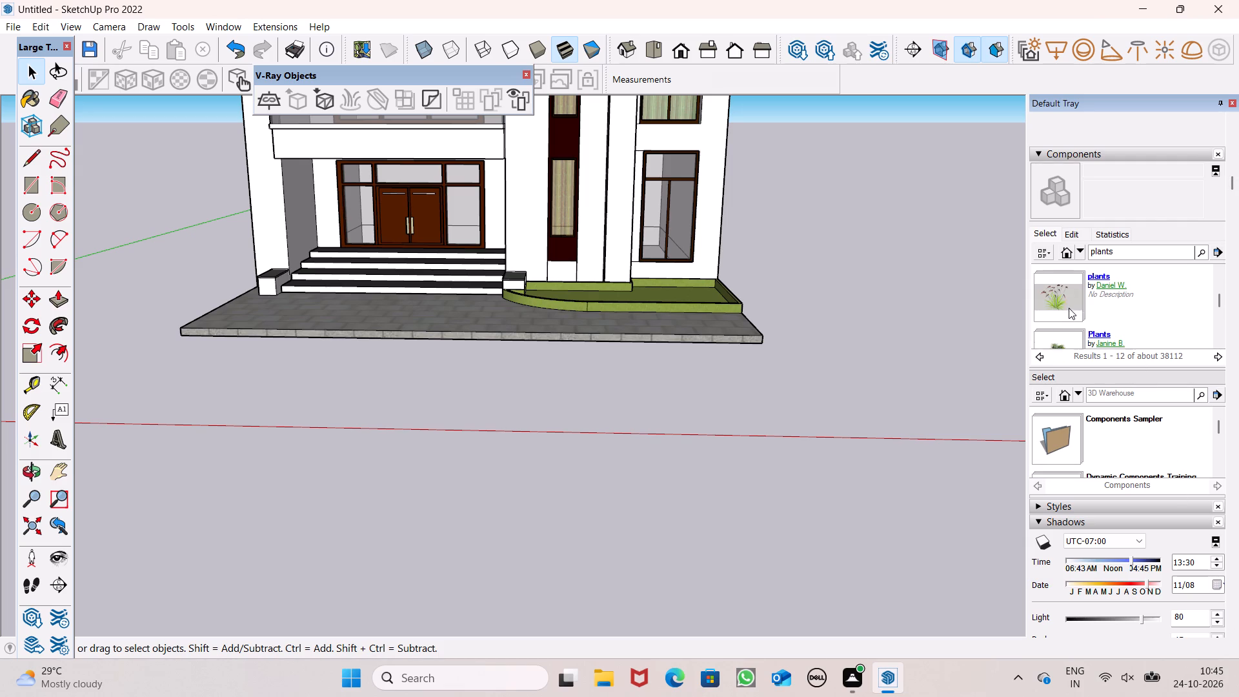
scroll(1078, 312, down, 1)
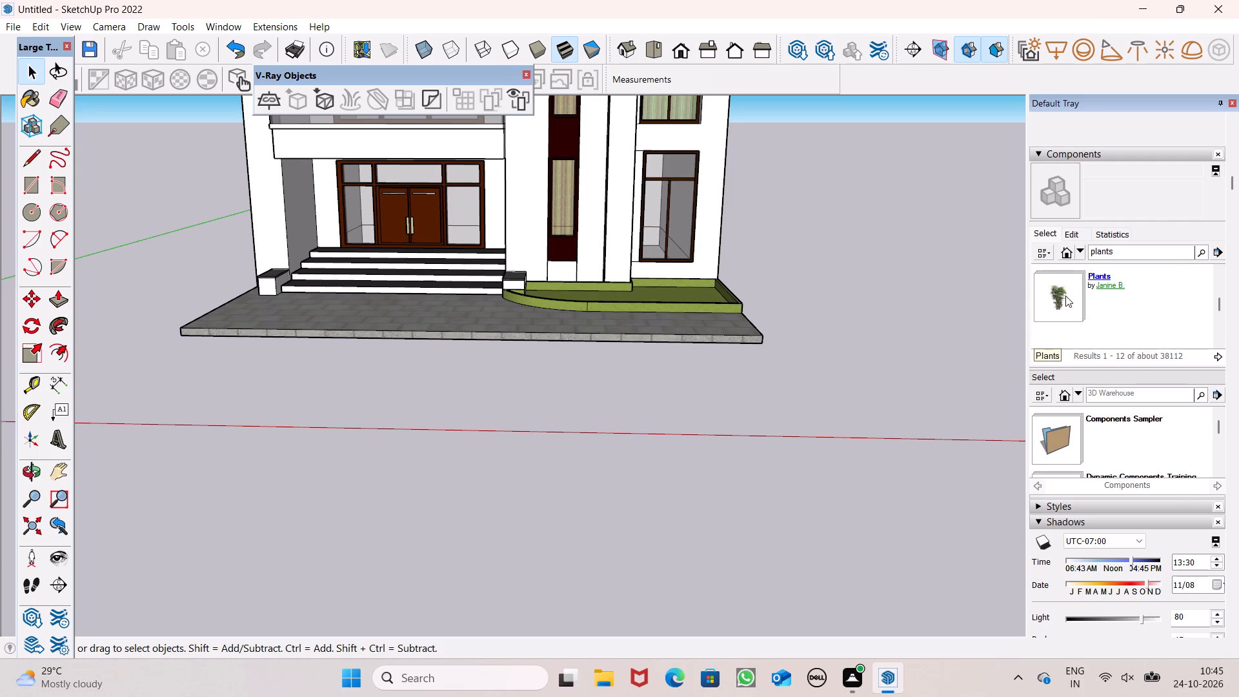
click(1065, 296)
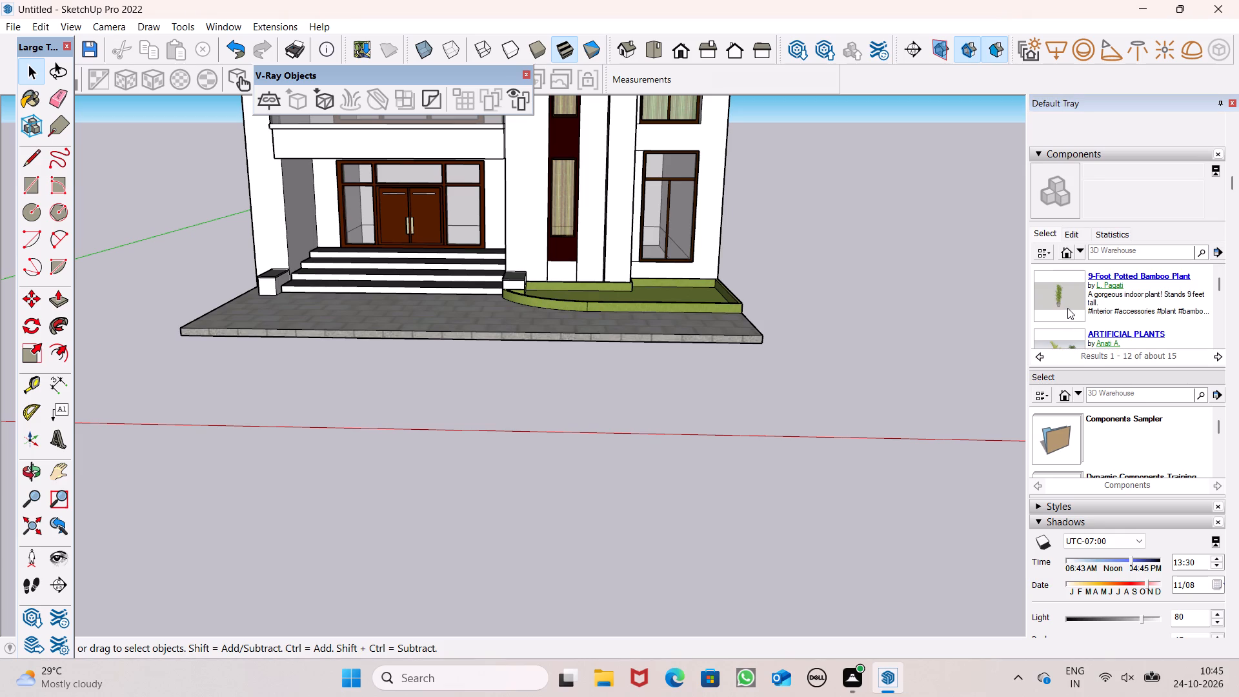
scroll(1067, 308, down, 1)
click(1065, 299)
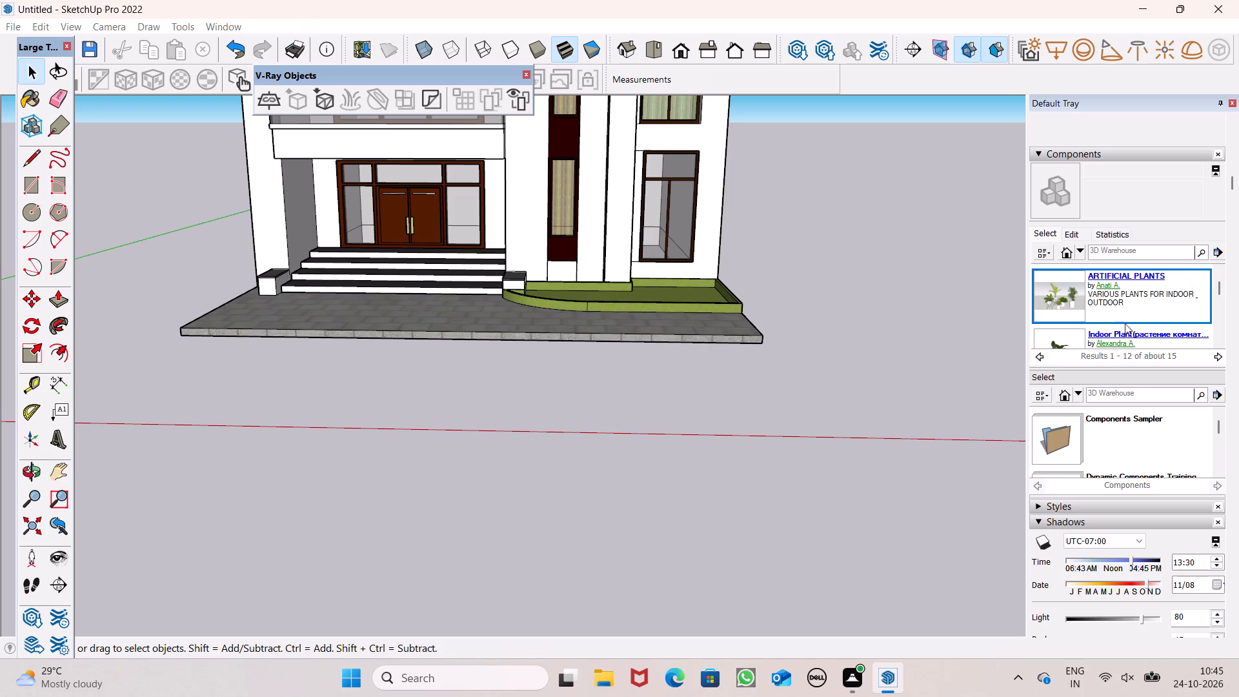
scroll(1099, 311, down, 2)
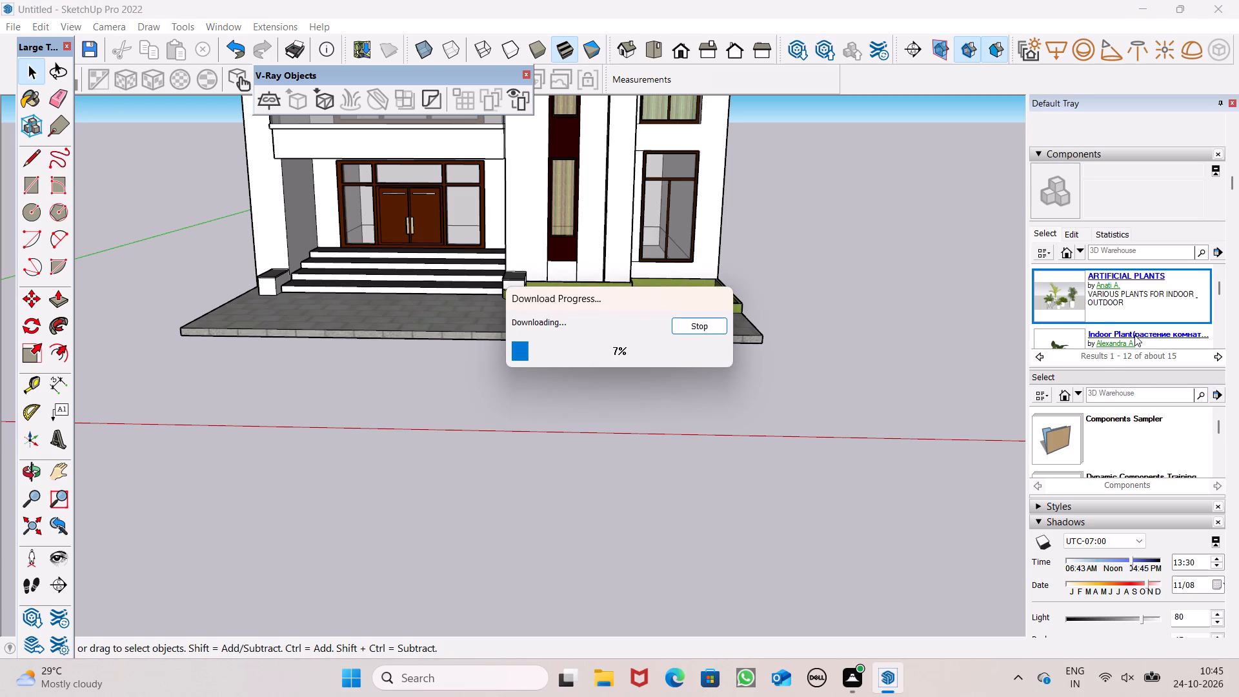
scroll(1103, 320, down, 3)
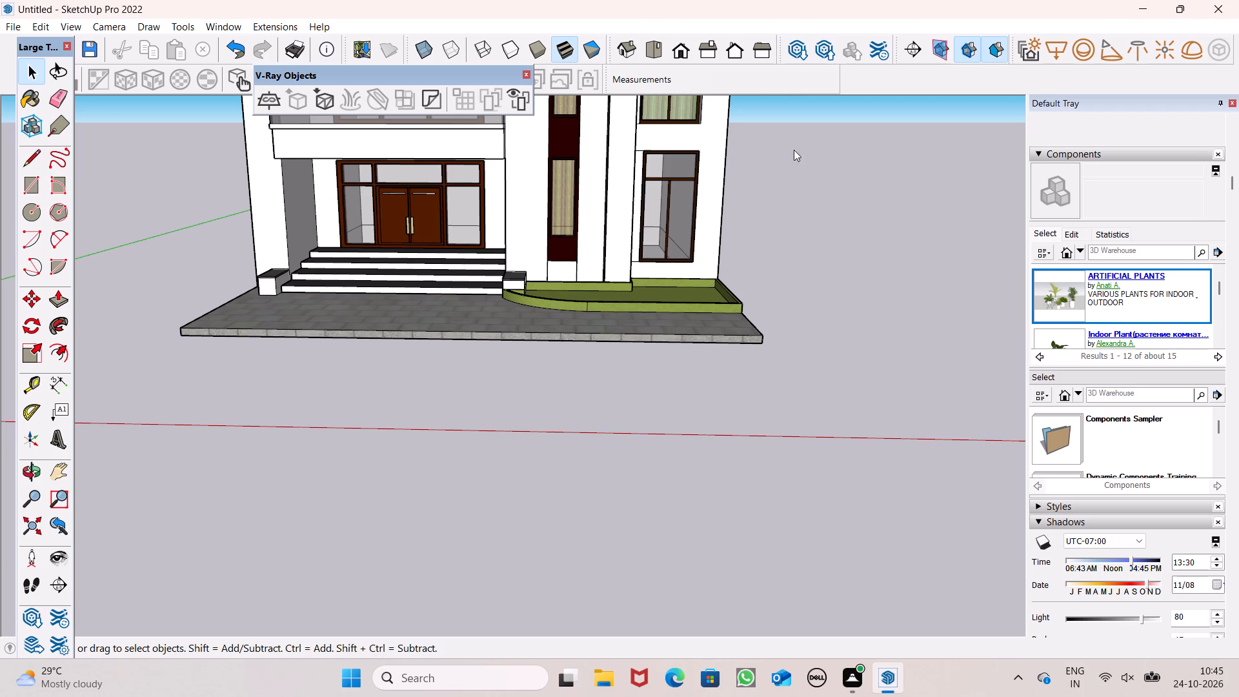
scroll(826, 292, down, 5)
click(1070, 305)
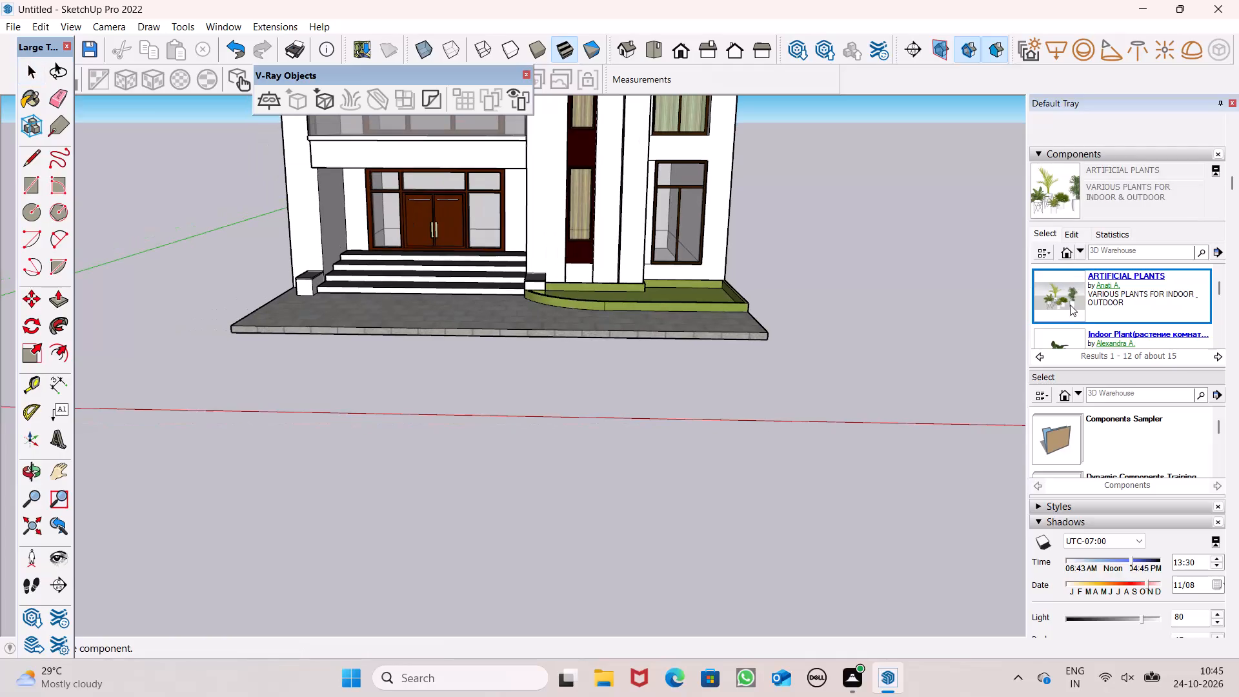
Place the ARTIFICIAL PLANTS component on the grass bed near its outer corner below the ground-floor window.
scroll(793, 406, up, 2)
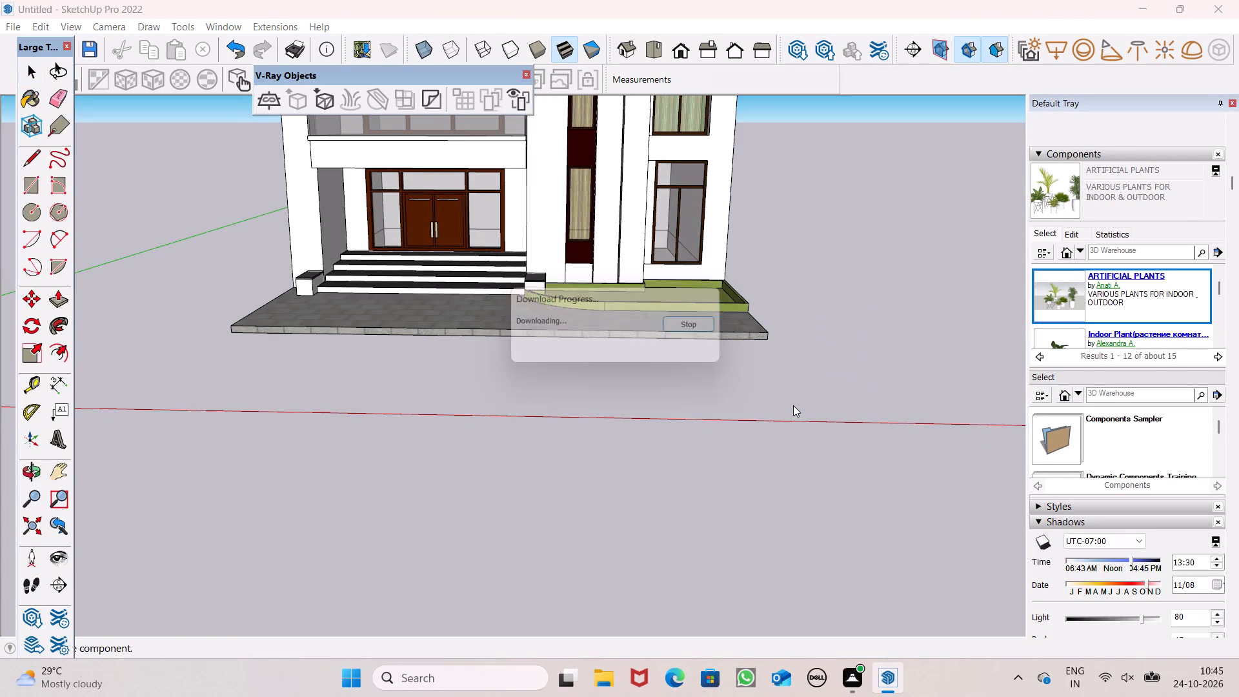
scroll(793, 405, up, 4)
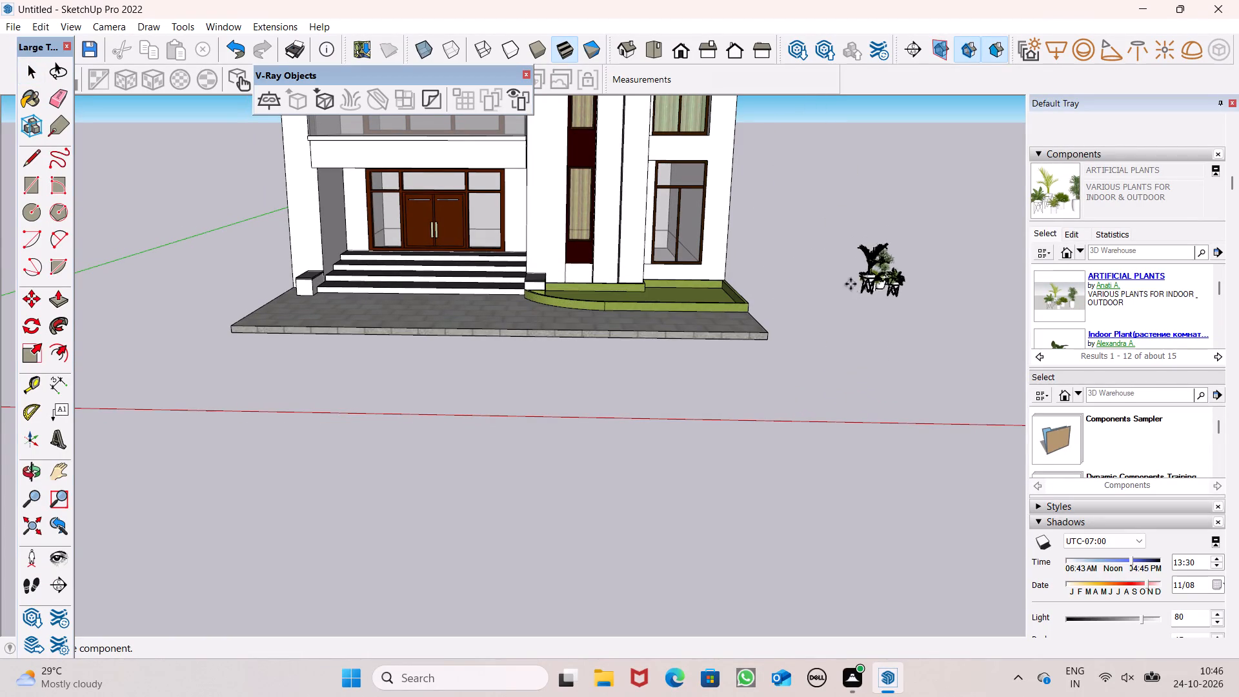
scroll(847, 290, up, 6)
scroll(775, 392, up, 6)
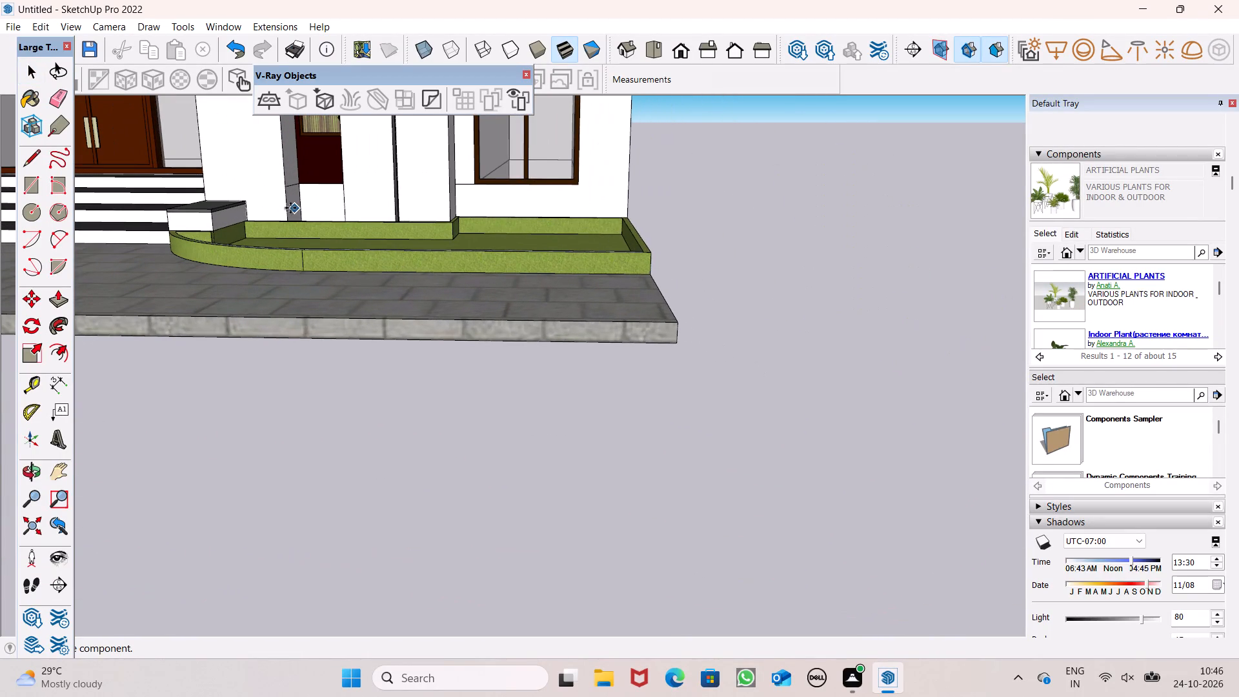
middle_drag(516, 281, 465, 431)
scroll(465, 431, up, 1)
scroll(458, 323, up, 7)
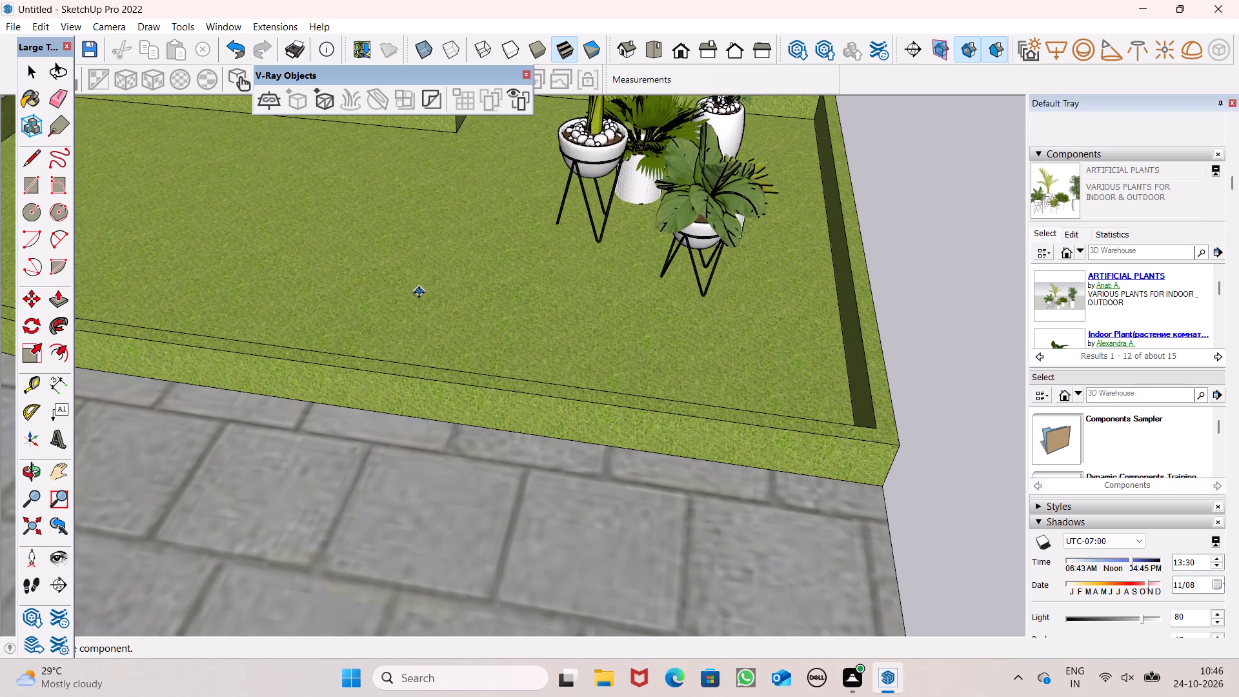
click(473, 276)
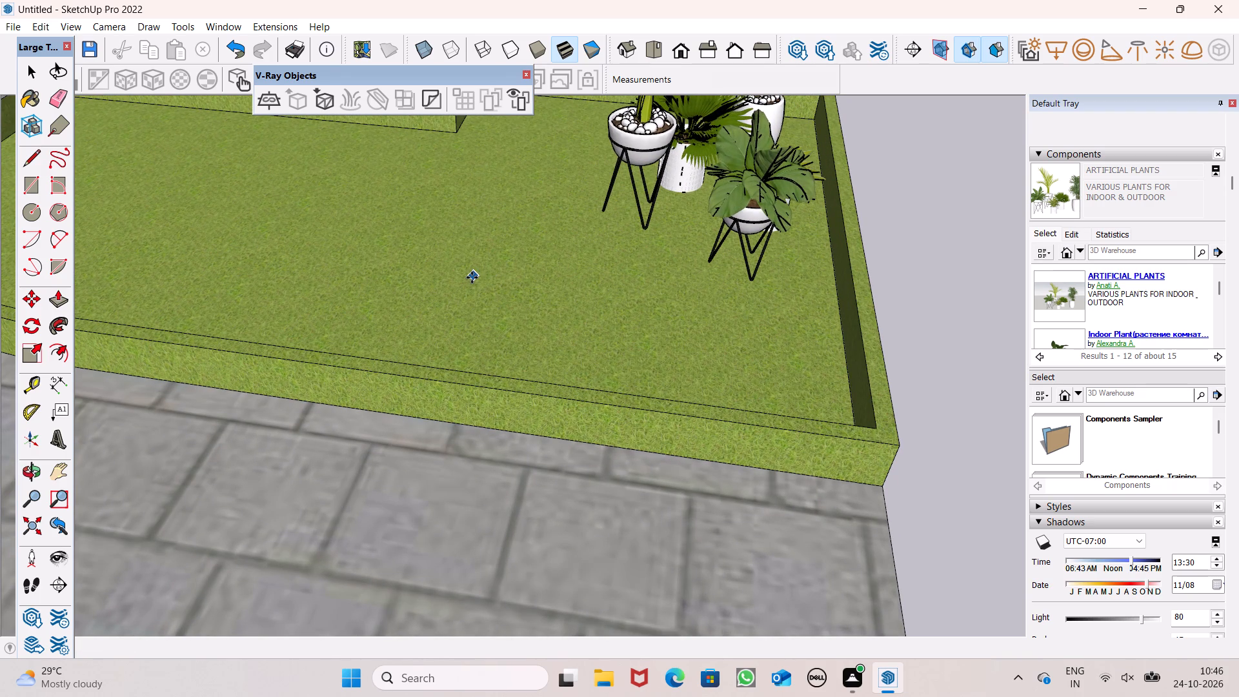
key(space)
scroll(389, 305, down, 5)
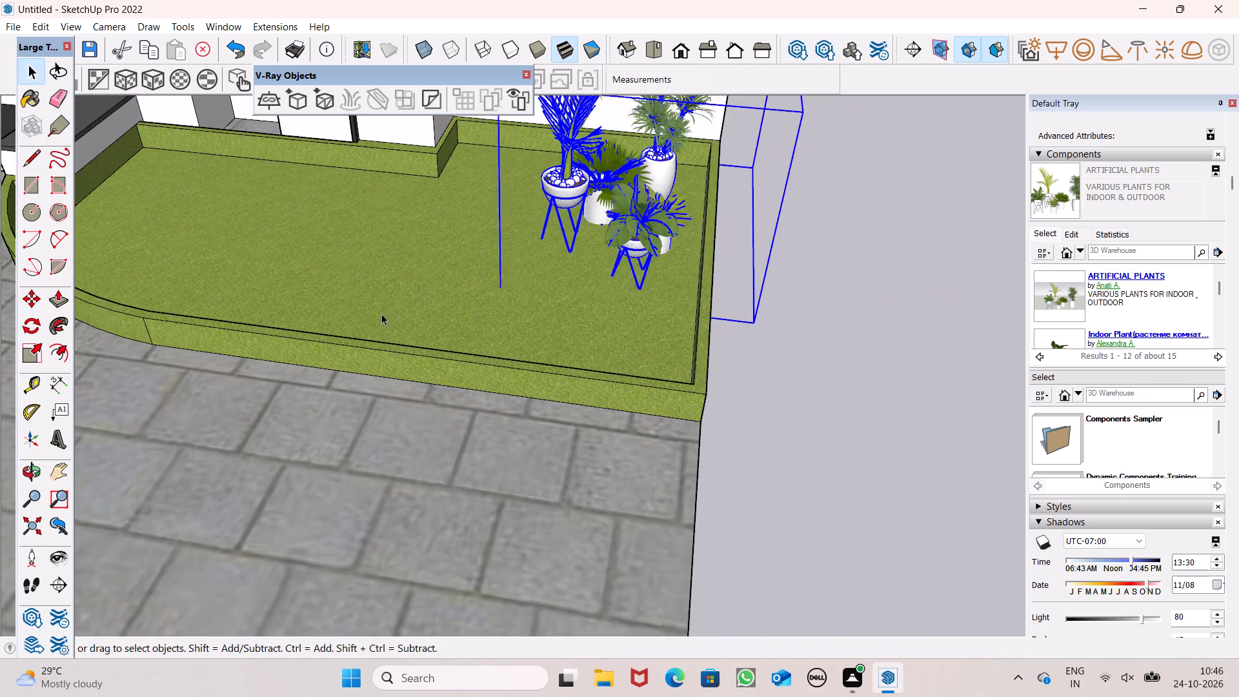
scroll(381, 314, down, 1)
key(space)
click(811, 396)
Examine how the potted plants sit on the grass bed from the front, the corner and above.
scroll(747, 318, down, 2)
middle_drag(730, 378, 680, 400)
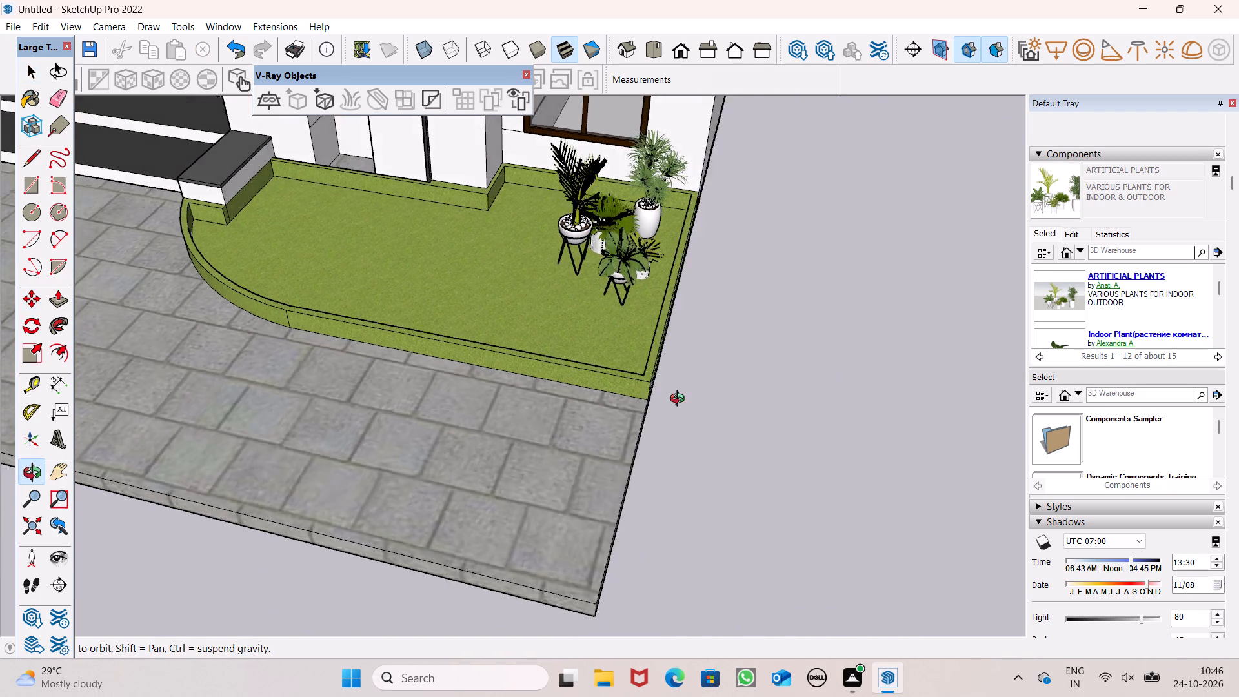
middle_drag(680, 400, 759, 365)
scroll(585, 271, down, 2)
middle_drag(591, 284, 525, 283)
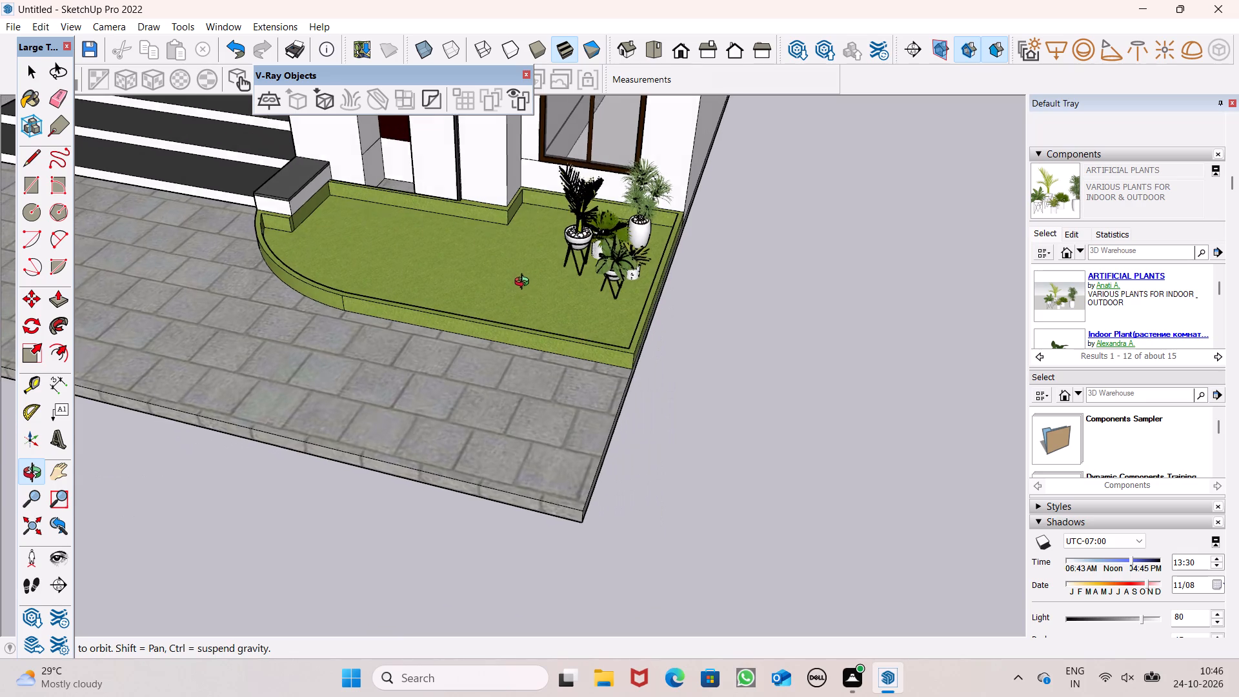
middle_drag(525, 283, 545, 218)
scroll(545, 218, down, 2)
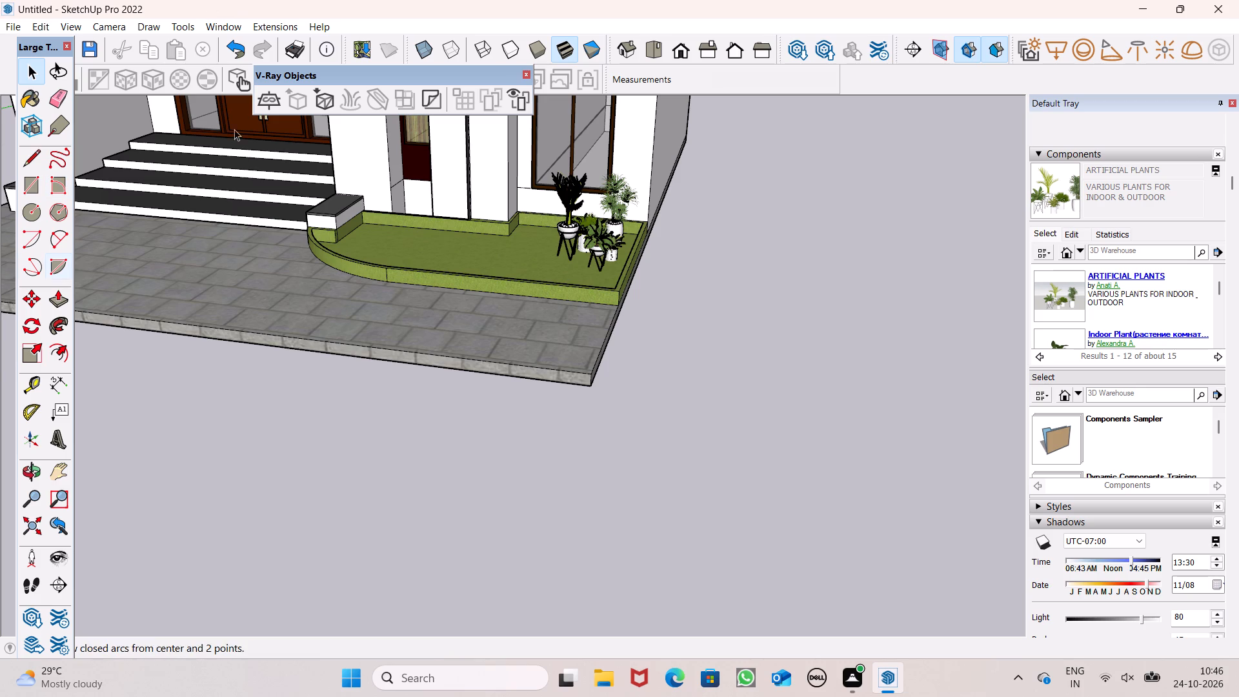
scroll(571, 208, up, 7)
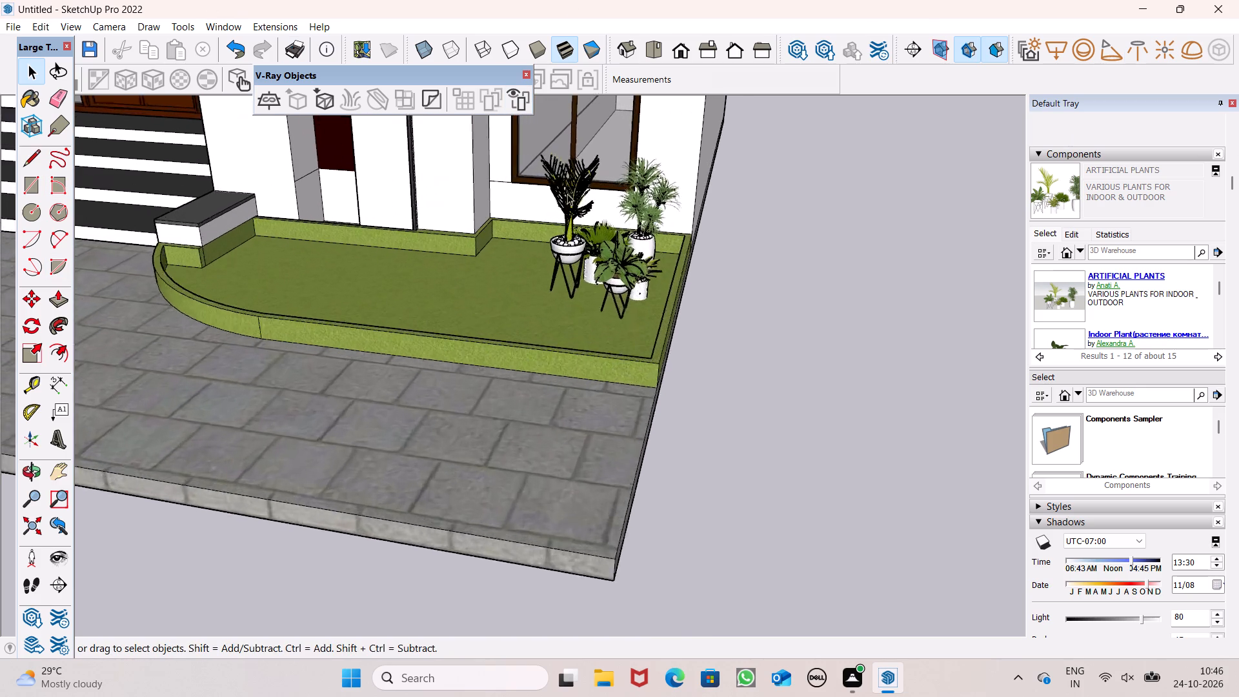
scroll(567, 194, up, 1)
scroll(624, 261, up, 1)
middle_drag(623, 263, 698, 334)
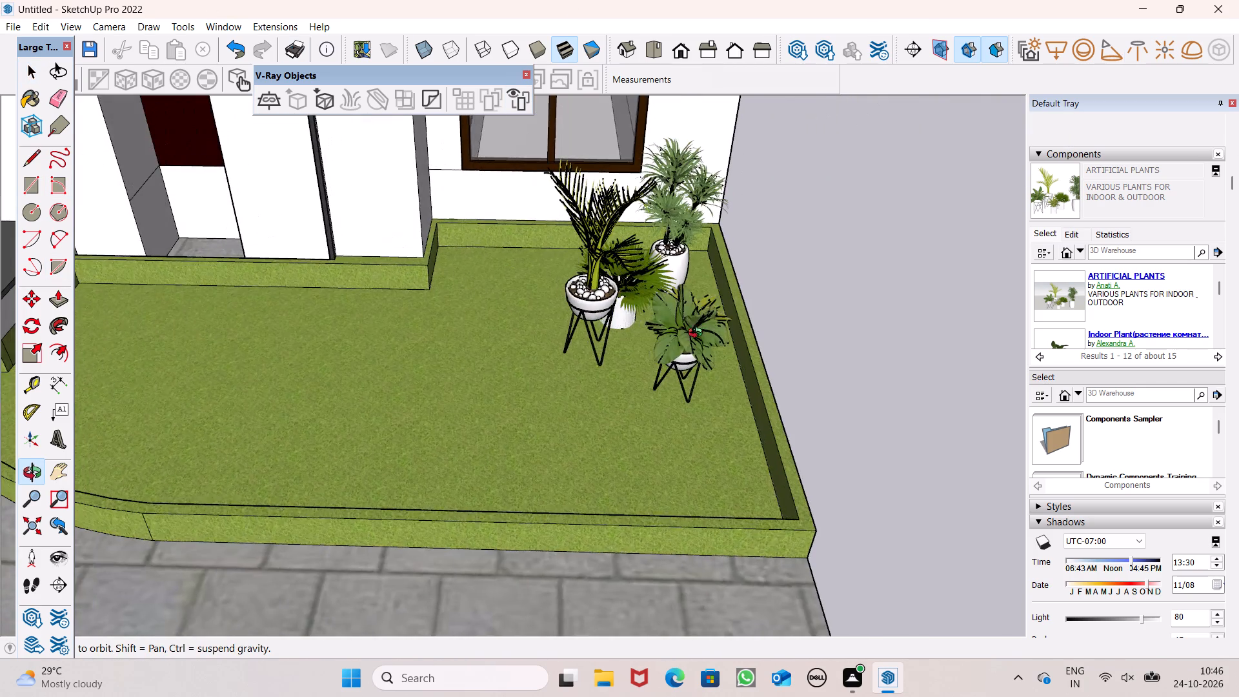
middle_drag(698, 334, 703, 330)
scroll(621, 298, down, 3)
middle_drag(618, 310, 753, 401)
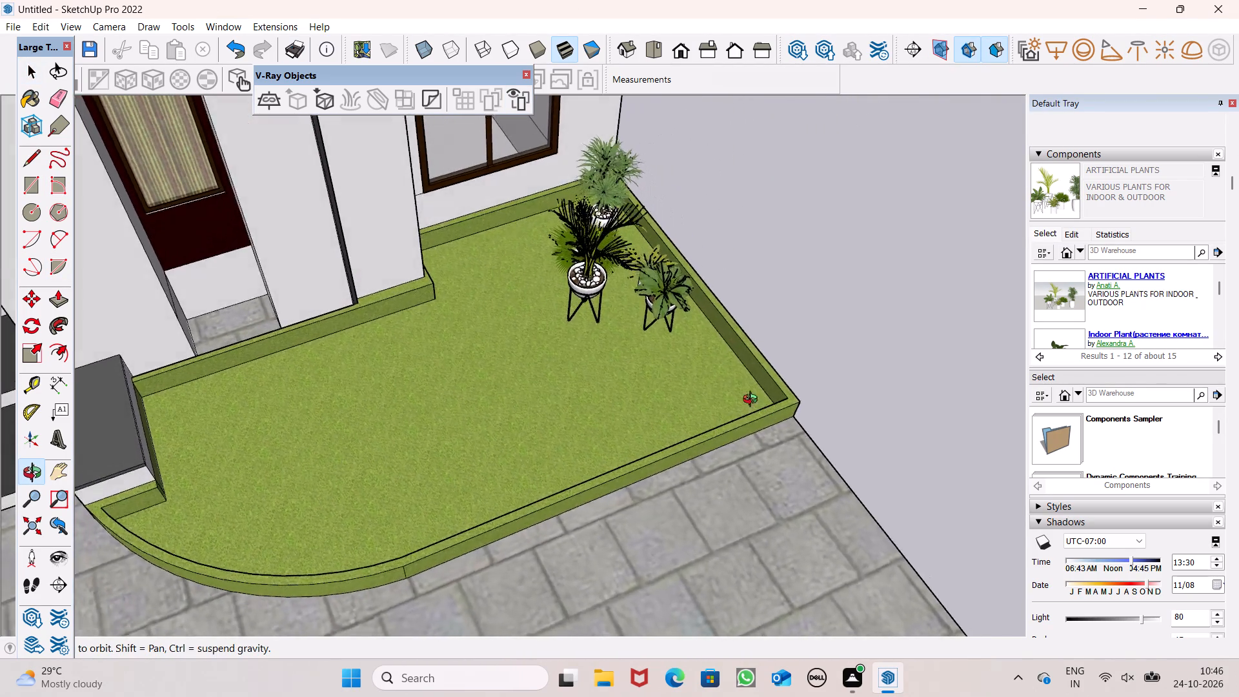
middle_drag(753, 401, 615, 398)
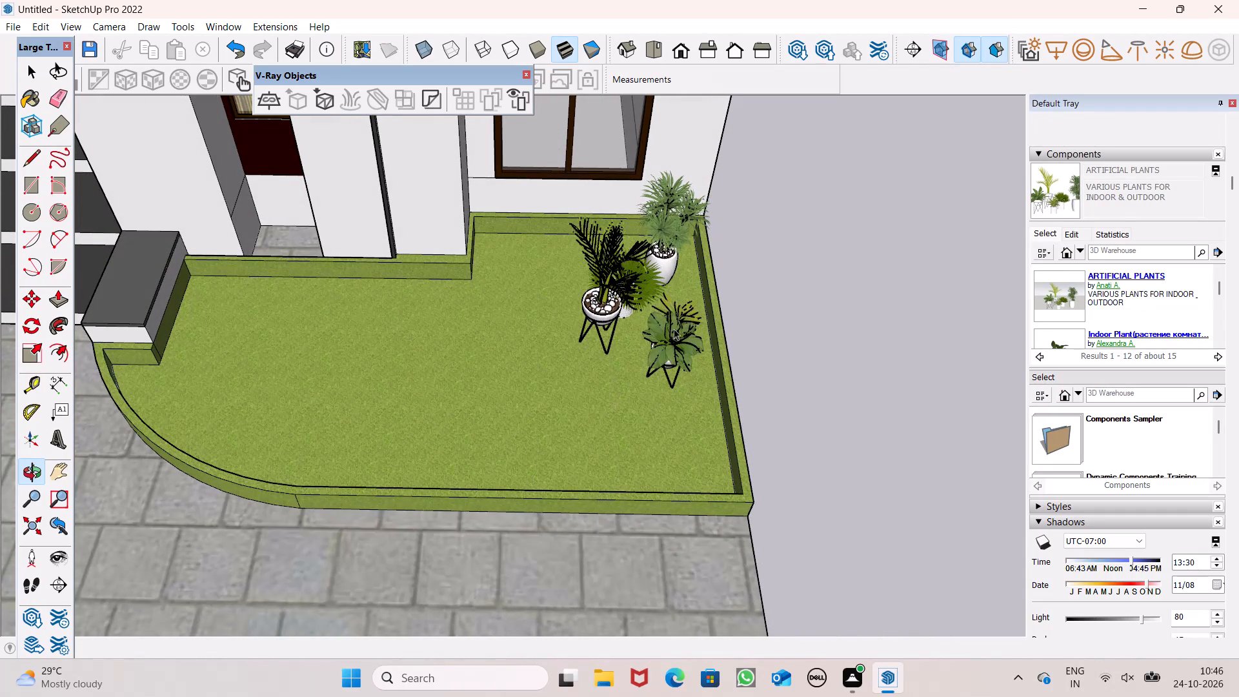
scroll(684, 328, down, 2)
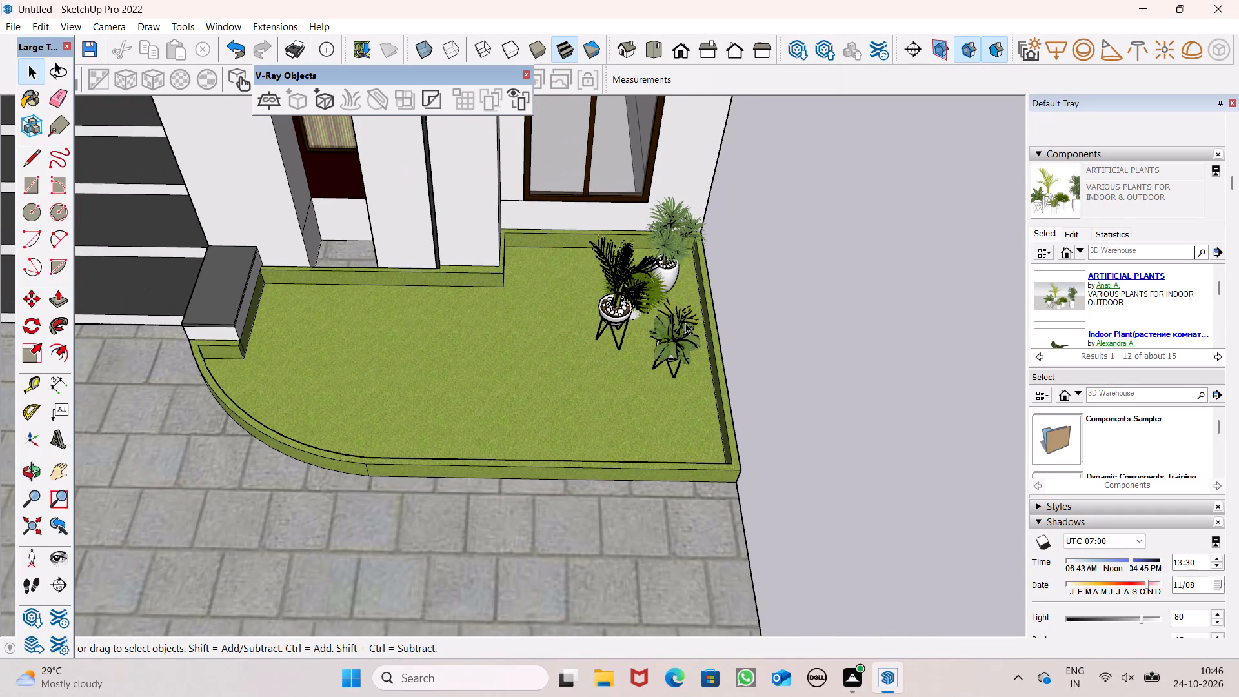
middle_drag(753, 308, 675, 331)
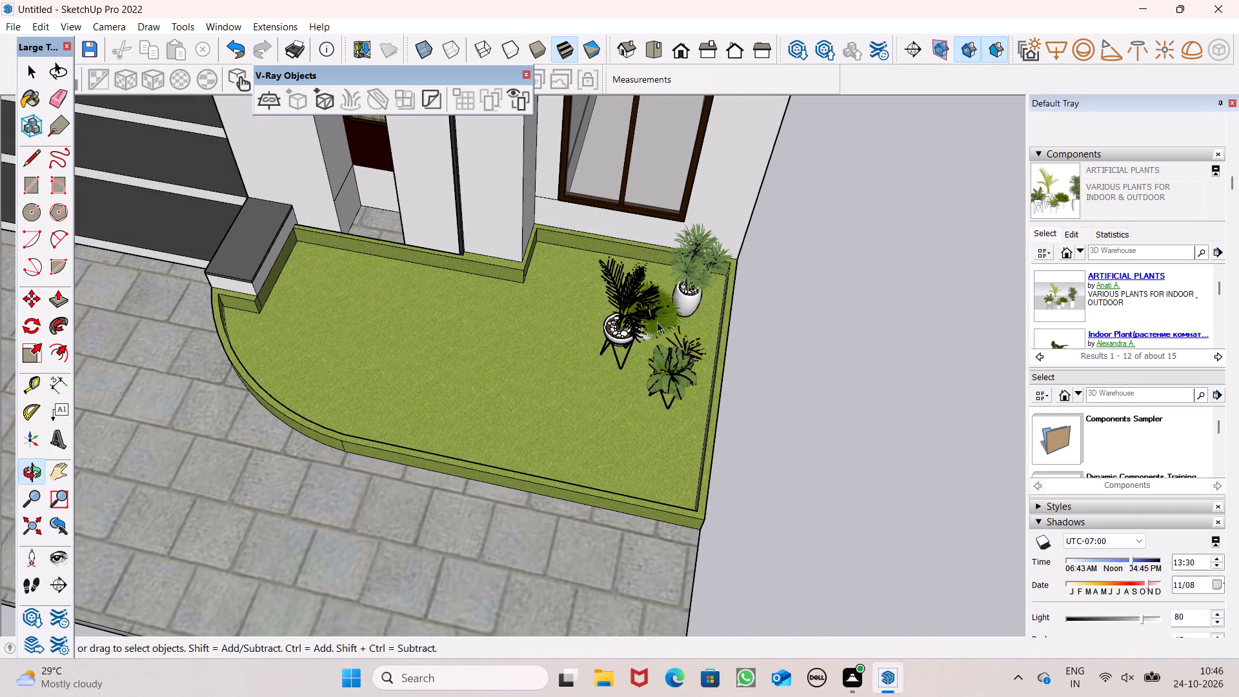
Copy the potted plant group about 3' 9" along the grass bed from the original toward the columns.
click(657, 322)
middle_drag(665, 330, 599, 150)
scroll(583, 180, up, 1)
scroll(710, 332, up, 1)
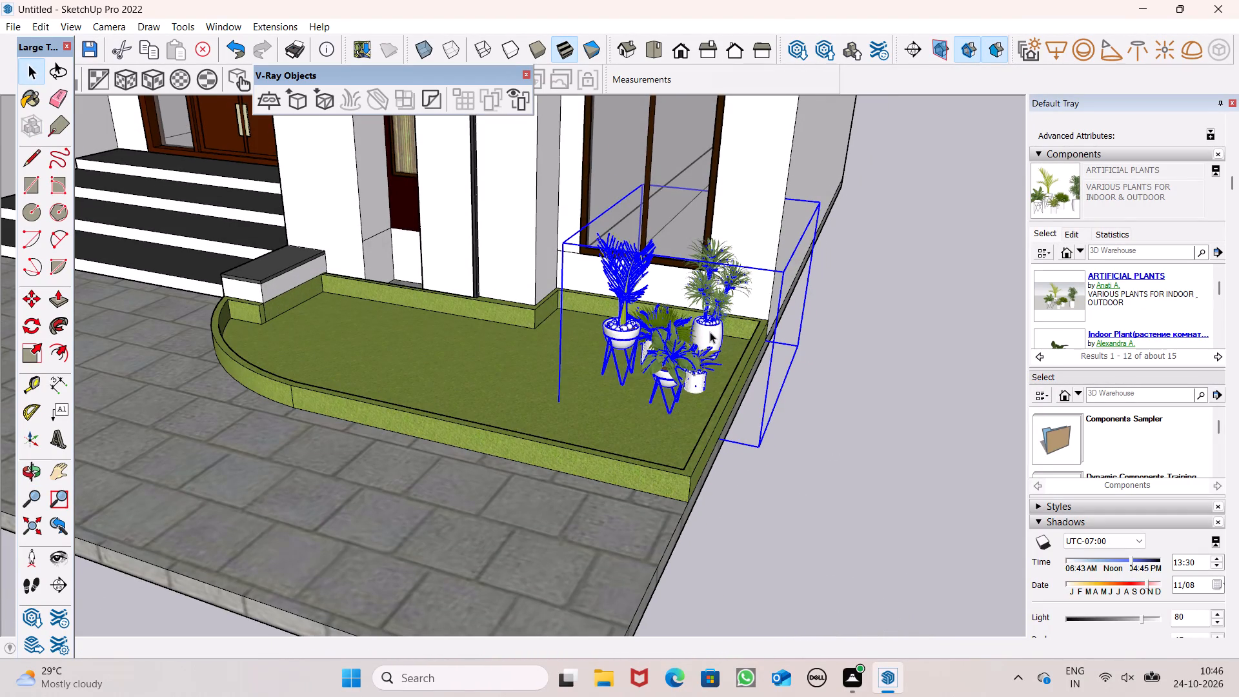
key(m)
key(Return)
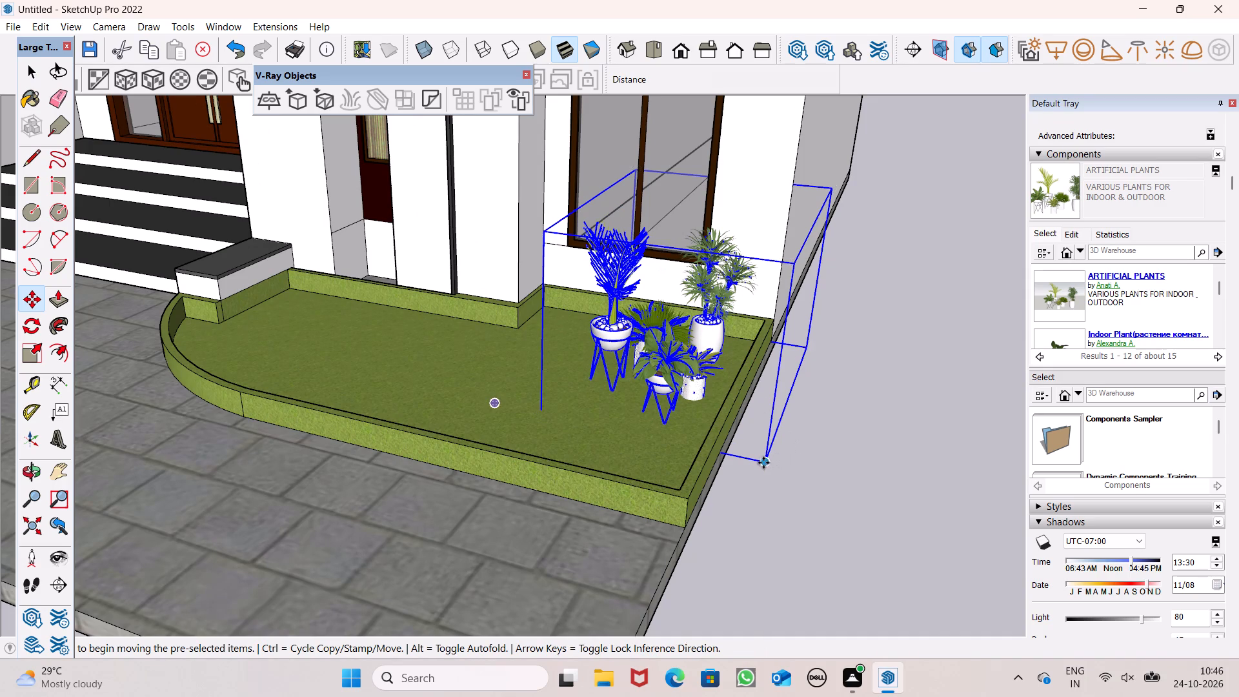
drag(765, 465, 785, 480)
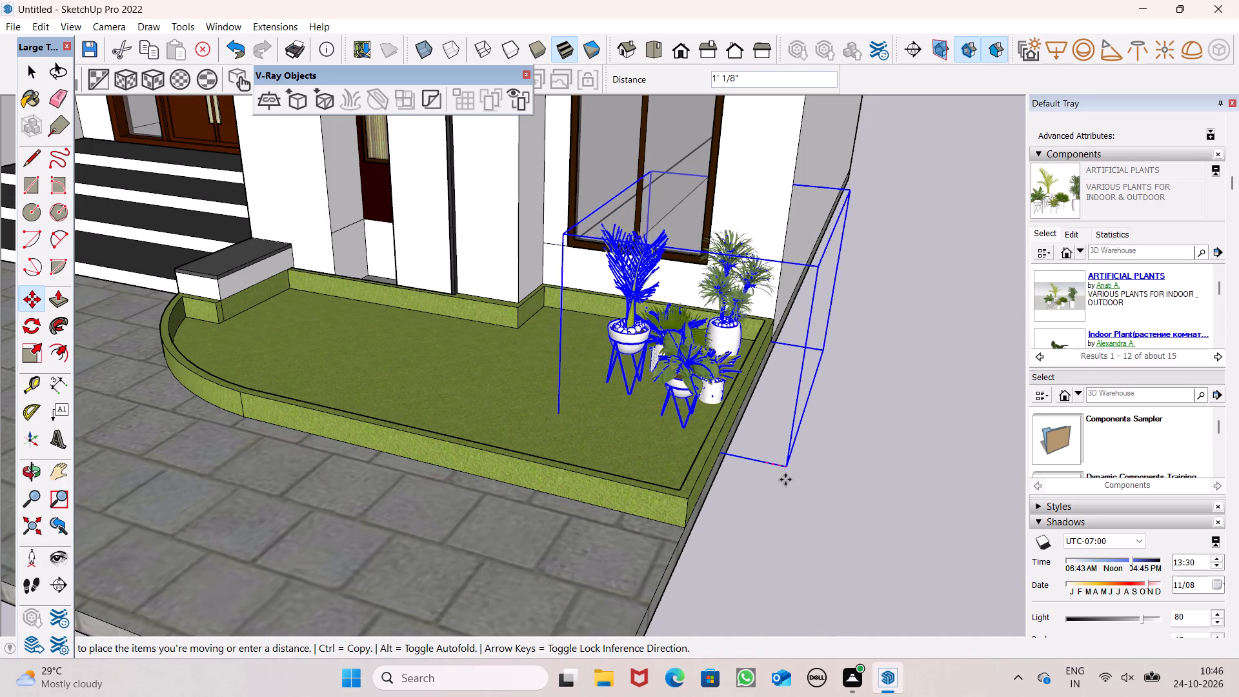
drag(785, 480, 654, 437)
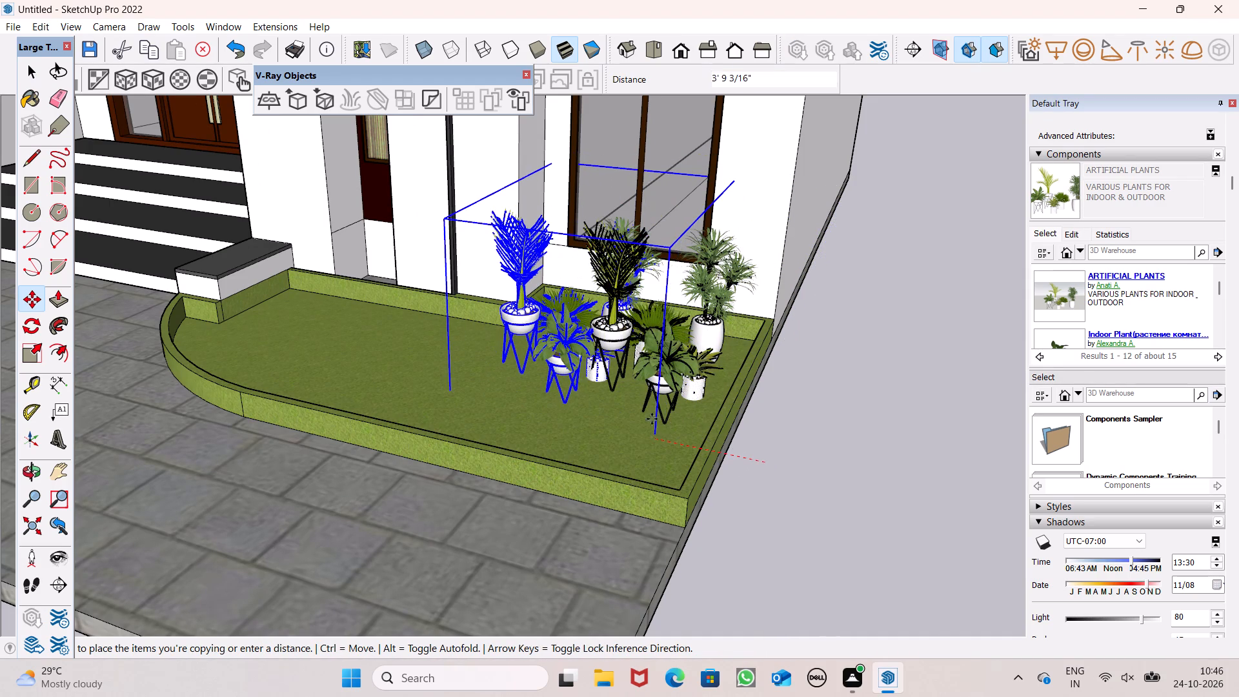
Shift the copied plant group about 1' 10" back toward the house wall.
middle_drag(629, 370, 899, 540)
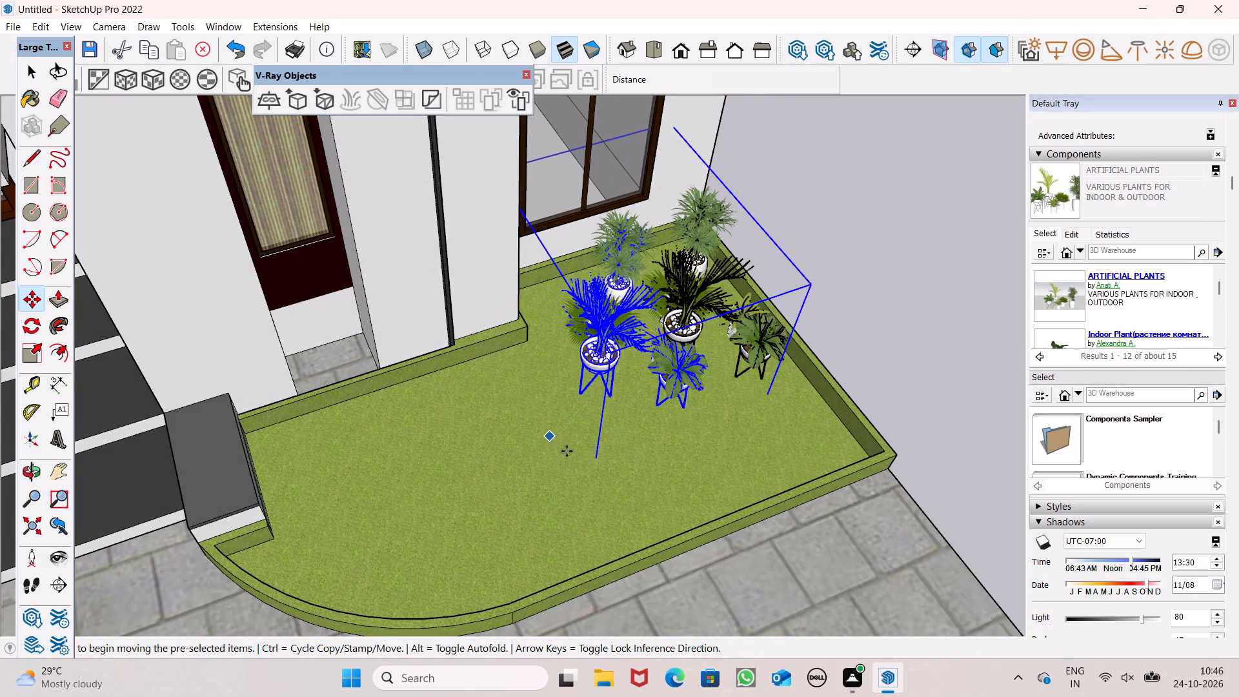
drag(596, 465, 571, 427)
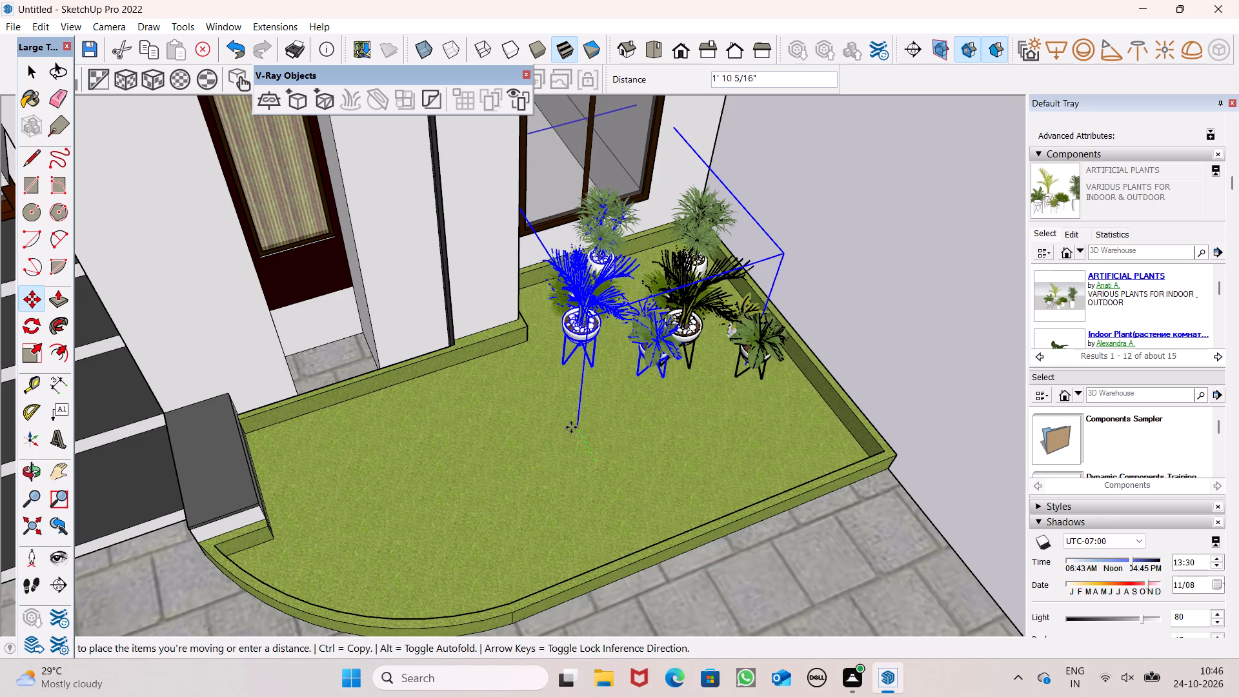
drag(571, 427, 563, 427)
Copy that plant group 4' 4 3/16" from the house wall toward the bed's front border.
drag(563, 427, 587, 485)
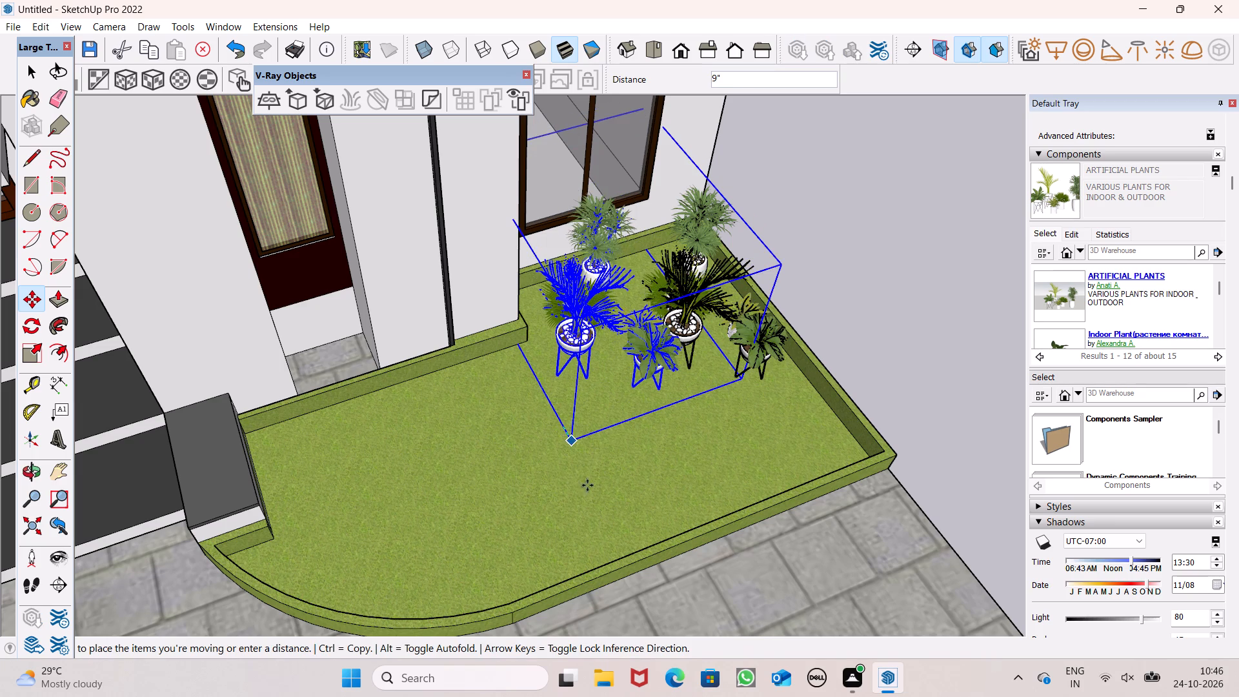
drag(587, 485, 603, 519)
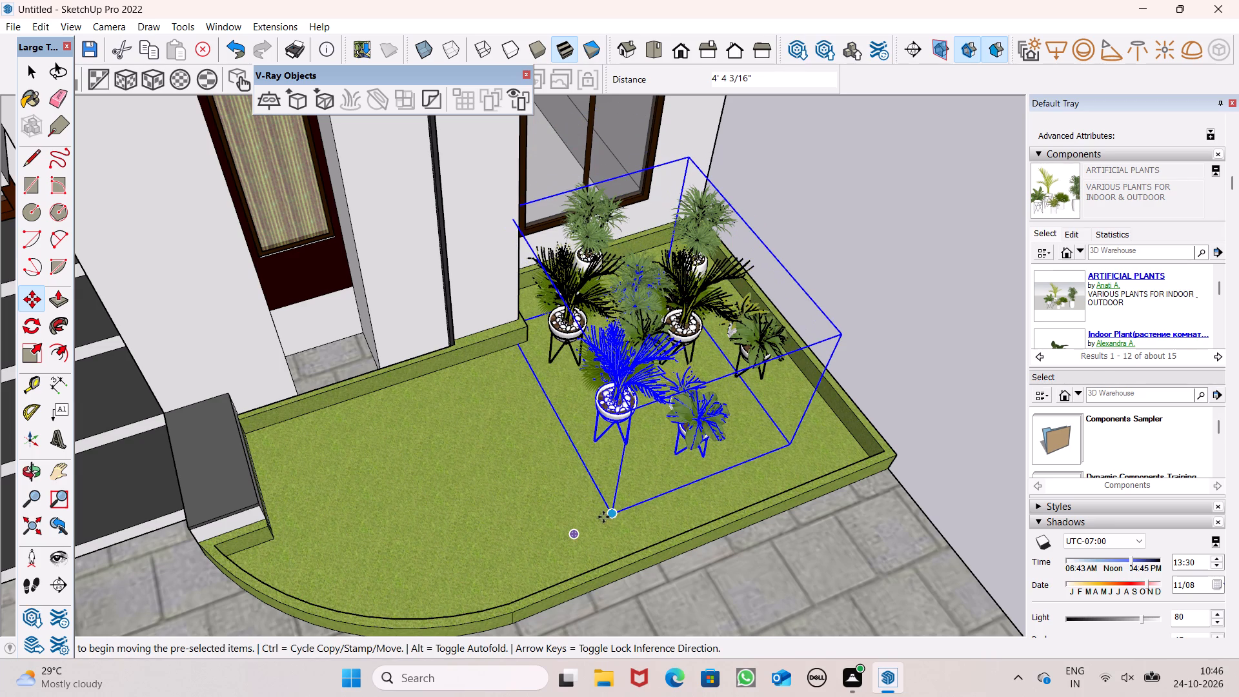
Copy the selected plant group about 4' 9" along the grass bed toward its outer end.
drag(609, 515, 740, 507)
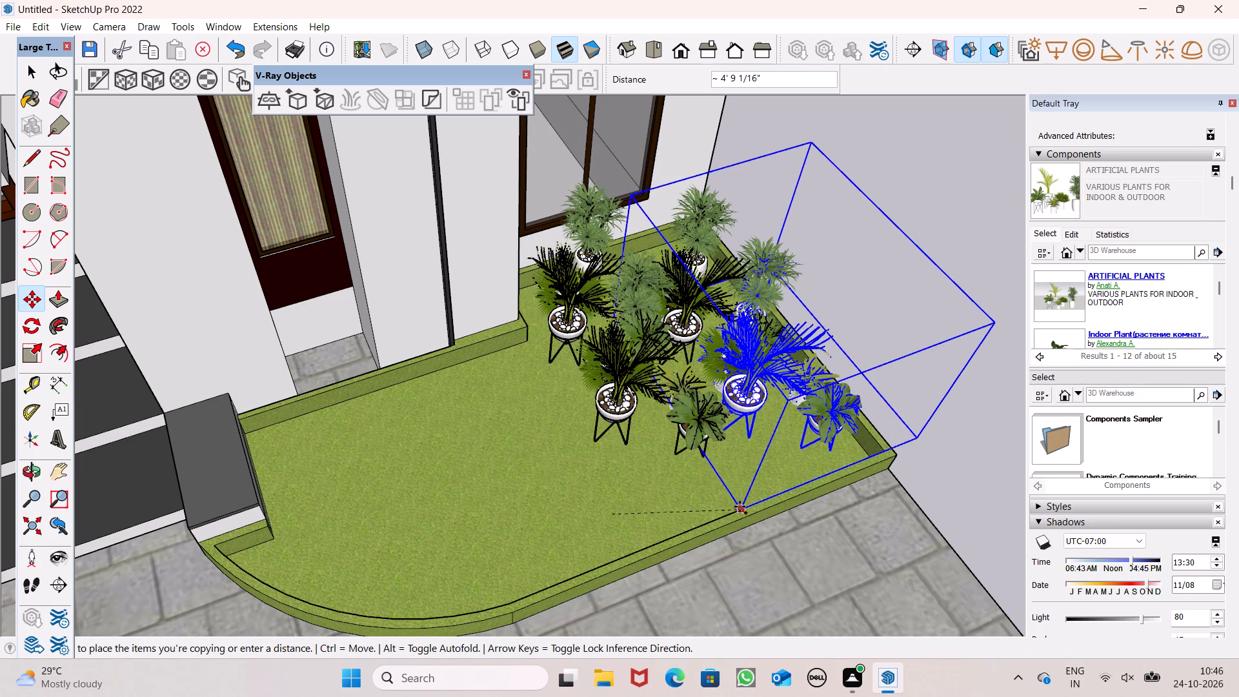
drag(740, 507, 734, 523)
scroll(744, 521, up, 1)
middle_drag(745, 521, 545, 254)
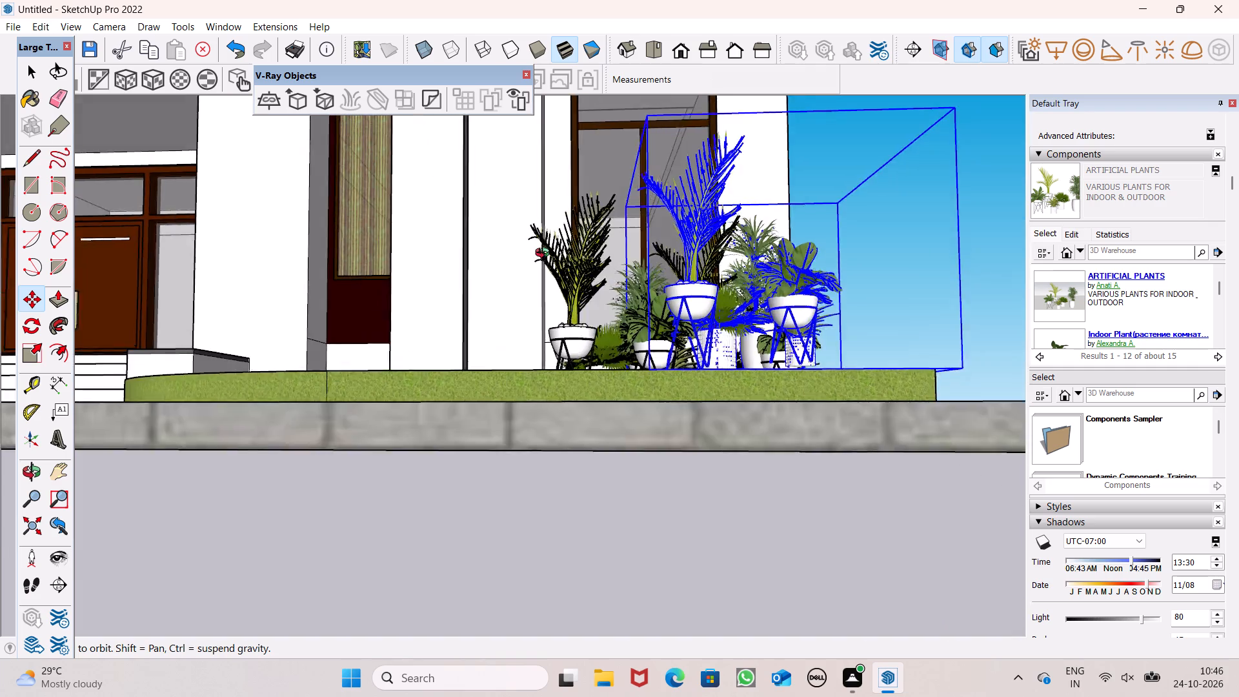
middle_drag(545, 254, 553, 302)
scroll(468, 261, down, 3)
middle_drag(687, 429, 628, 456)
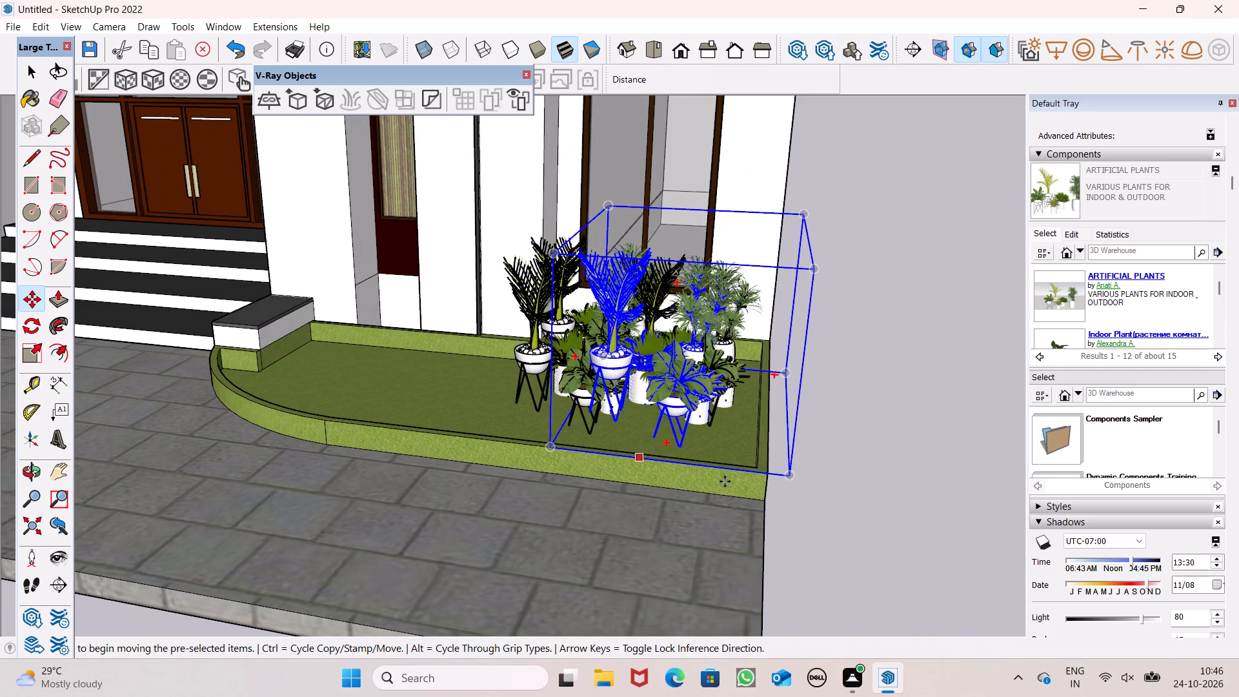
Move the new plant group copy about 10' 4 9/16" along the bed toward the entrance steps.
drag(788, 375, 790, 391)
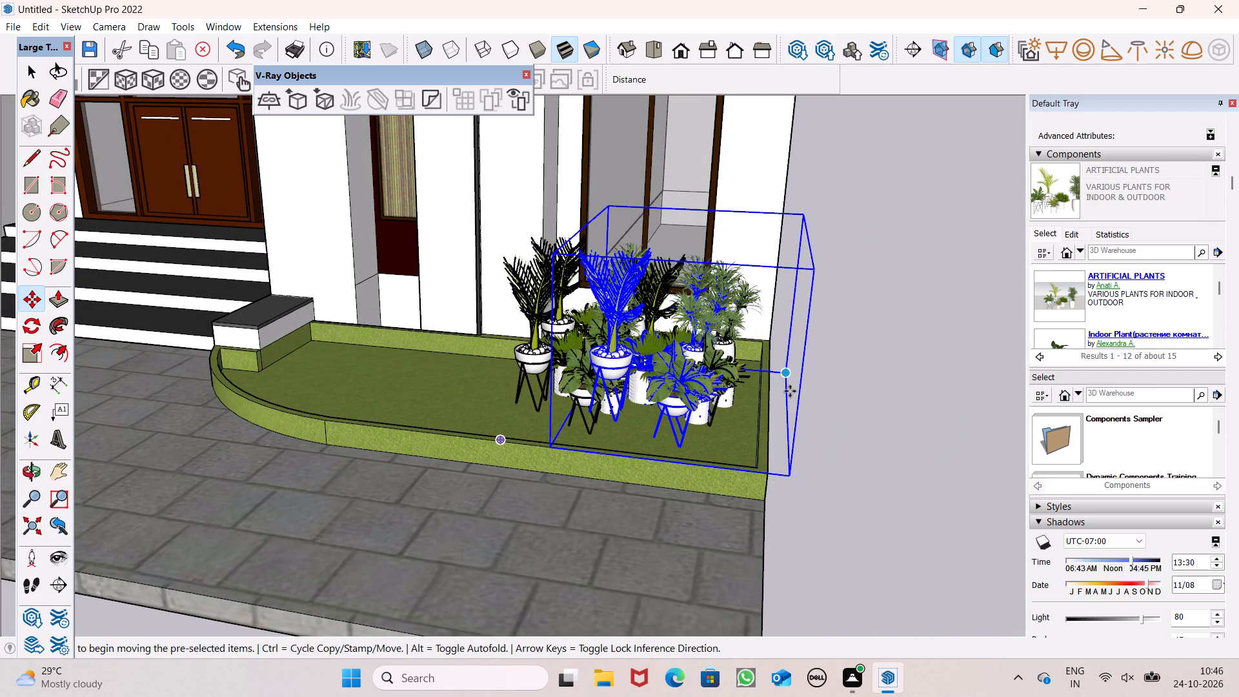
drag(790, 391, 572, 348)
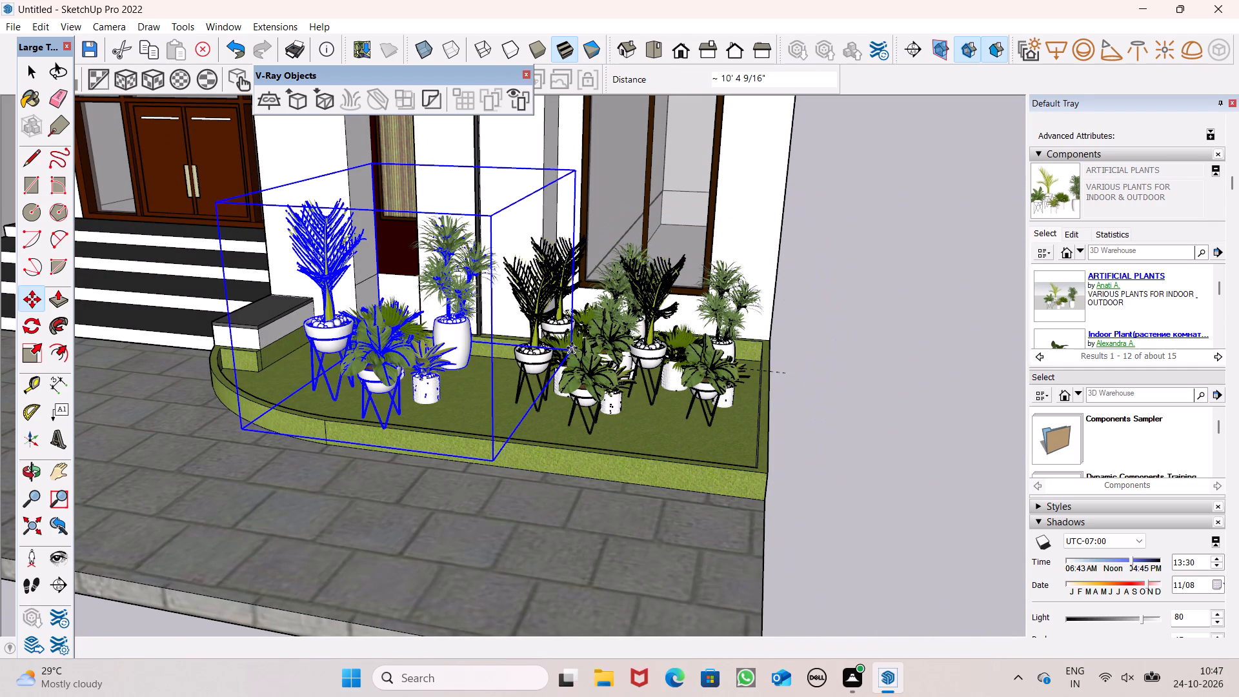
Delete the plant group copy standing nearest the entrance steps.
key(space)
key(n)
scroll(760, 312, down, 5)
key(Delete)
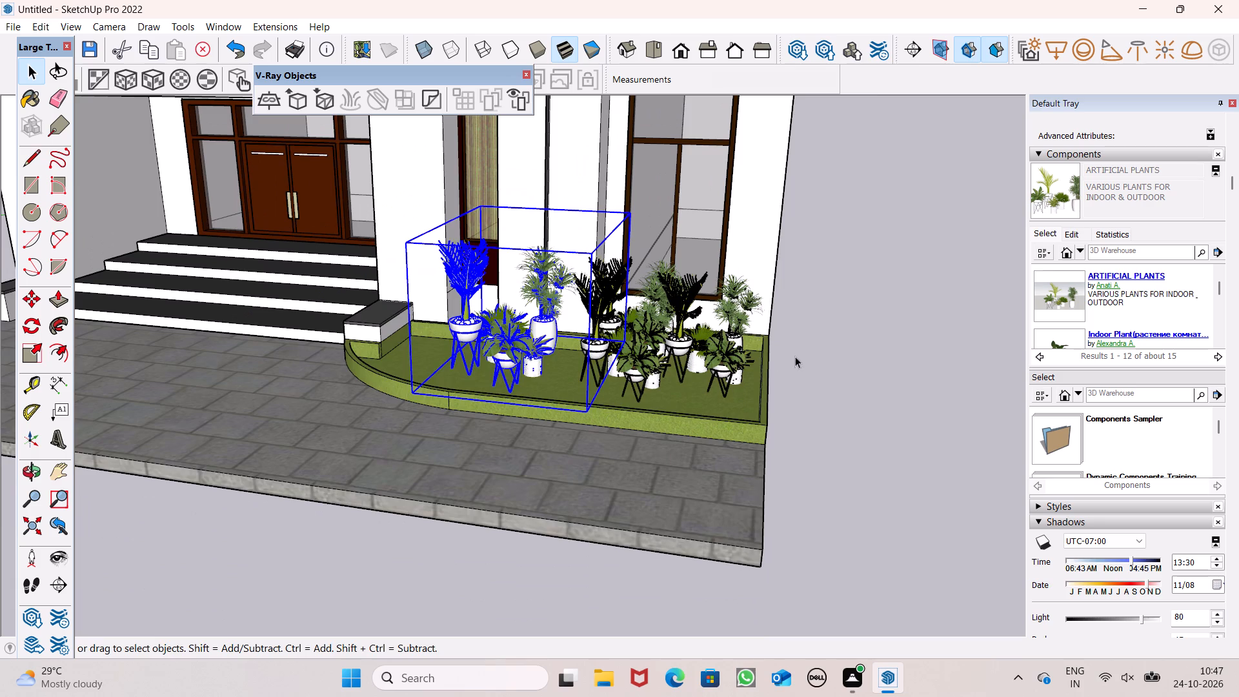
Browse the 3D Warehouse results and import the small potted "Plant" component, accepting the file version notice.
middle_drag(788, 369, 652, 501)
middle_drag(646, 501, 593, 506)
scroll(700, 412, down, 5)
middle_drag(682, 527, 565, 487)
scroll(591, 470, up, 5)
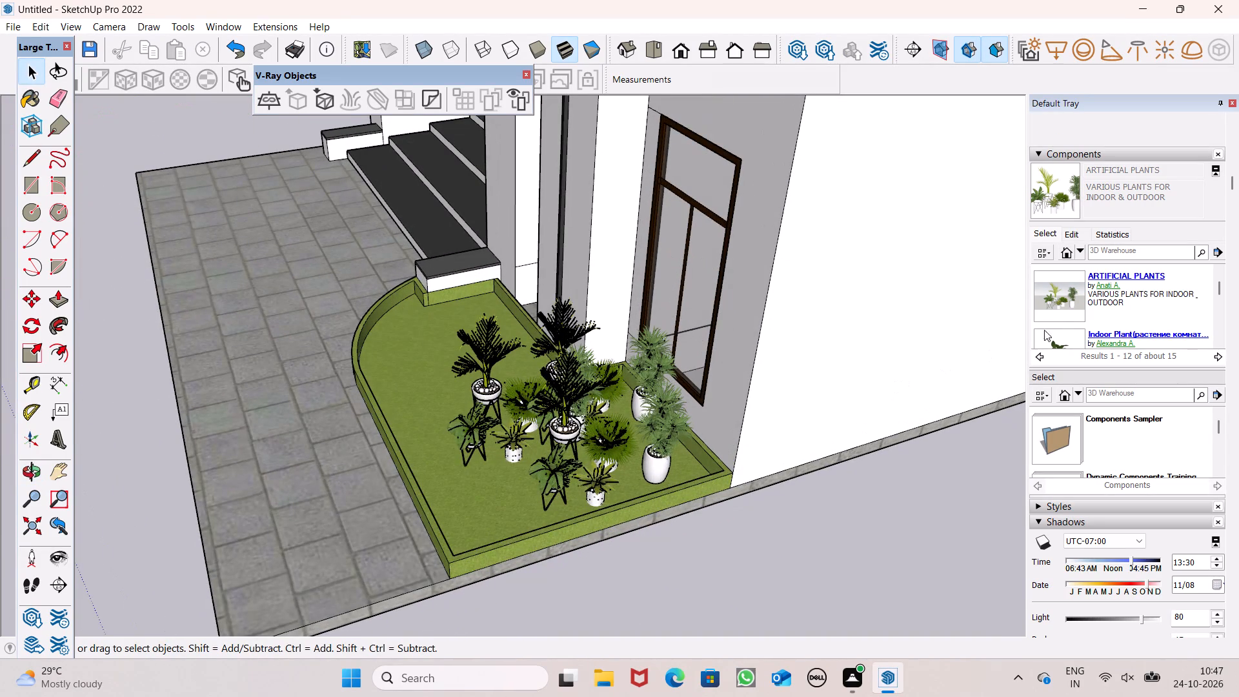
scroll(1067, 307, down, 3)
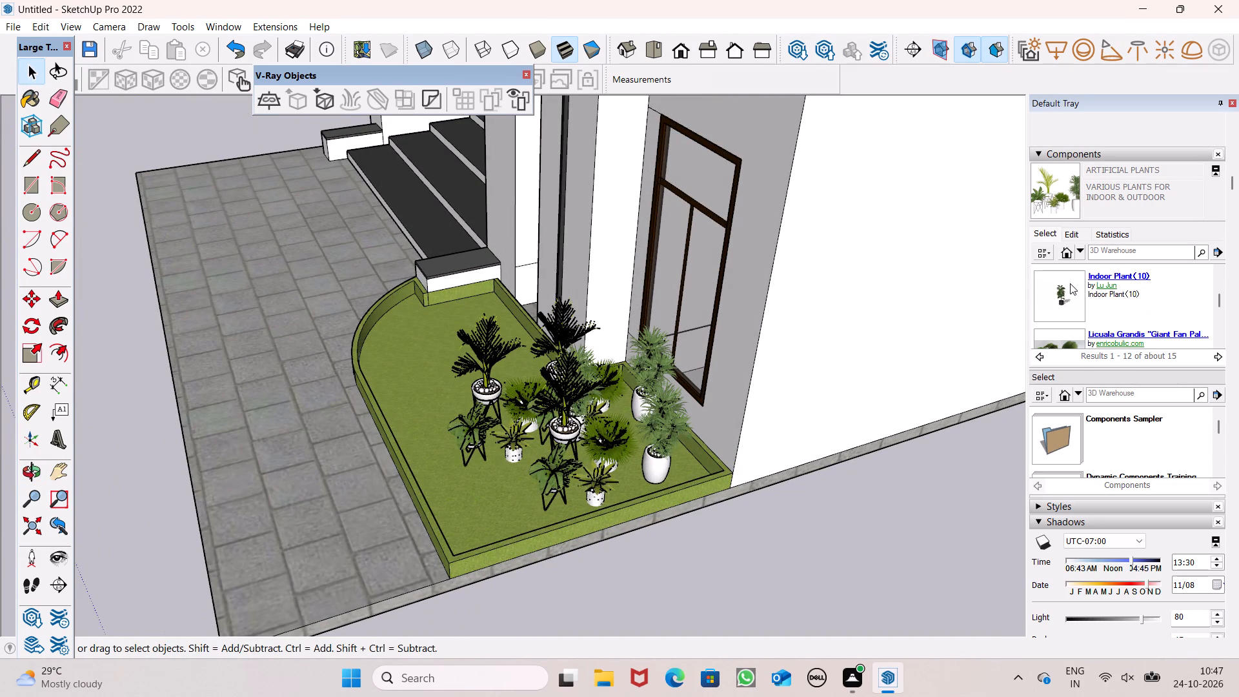
scroll(1060, 297, down, 2)
scroll(1060, 296, up, 2)
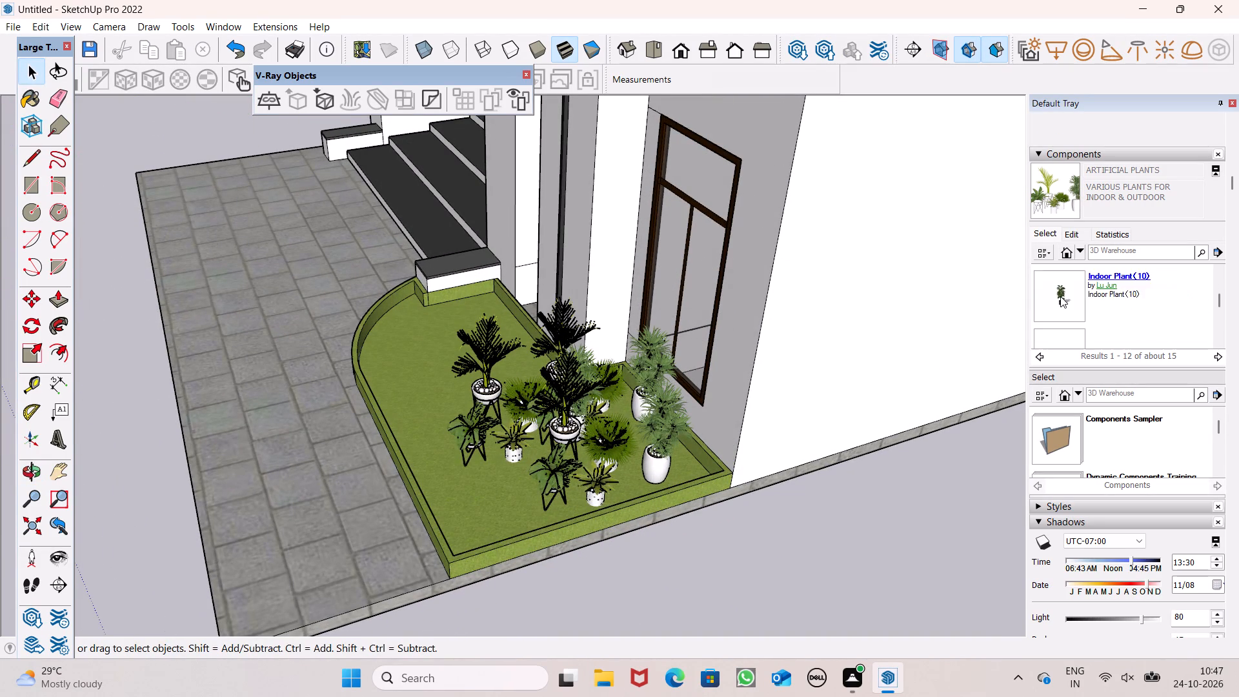
scroll(1060, 296, down, 2)
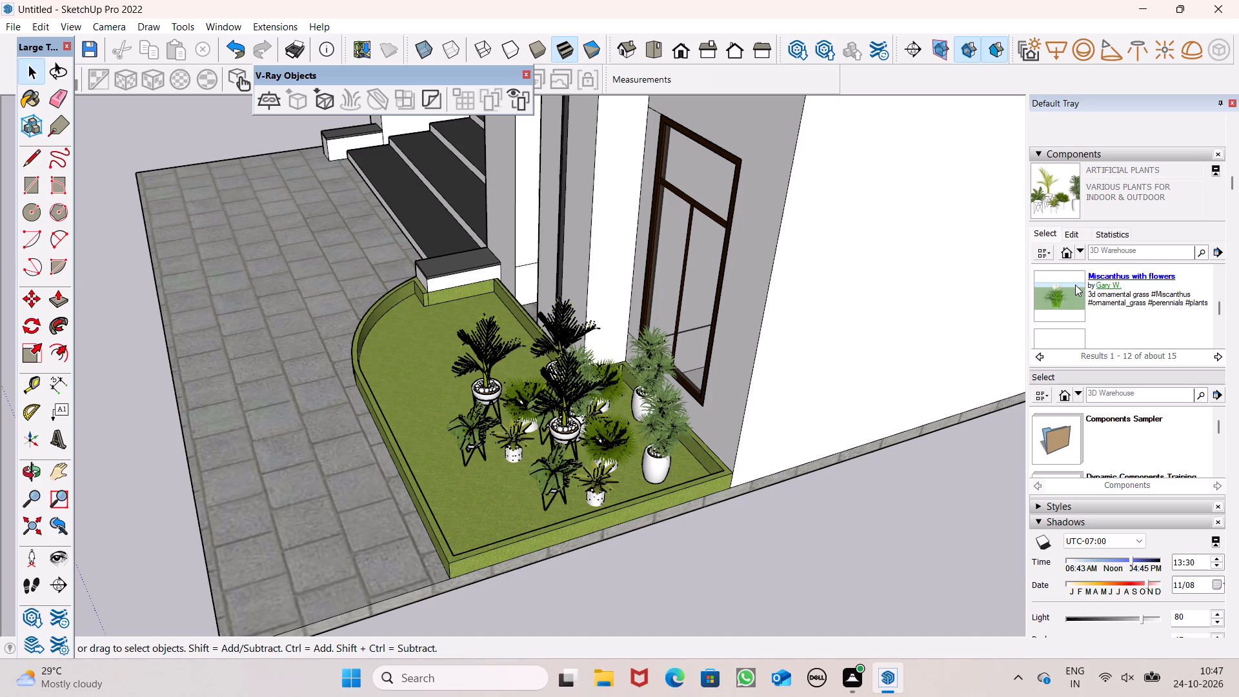
scroll(1075, 285, down, 2)
click(1056, 299)
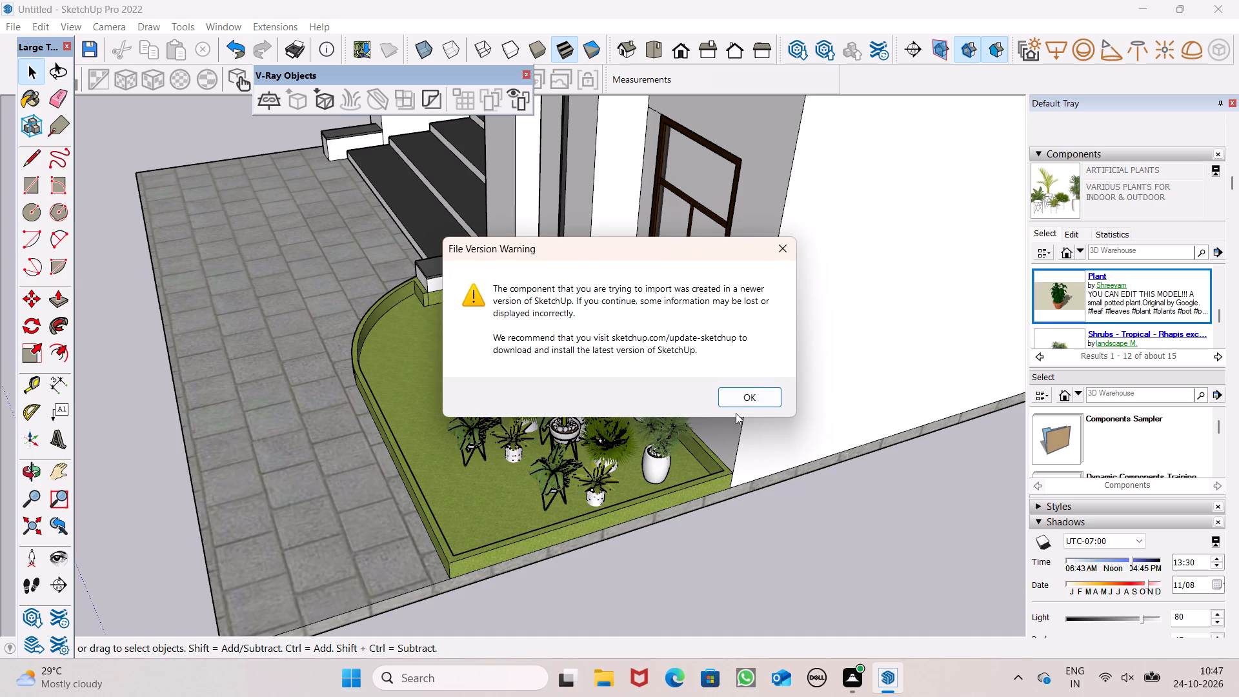
click(741, 397)
Place the potted Plant component on the upper balcony floor, in the front corner beside the glass railing.
scroll(523, 405, down, 3)
middle_drag(292, 456, 569, 471)
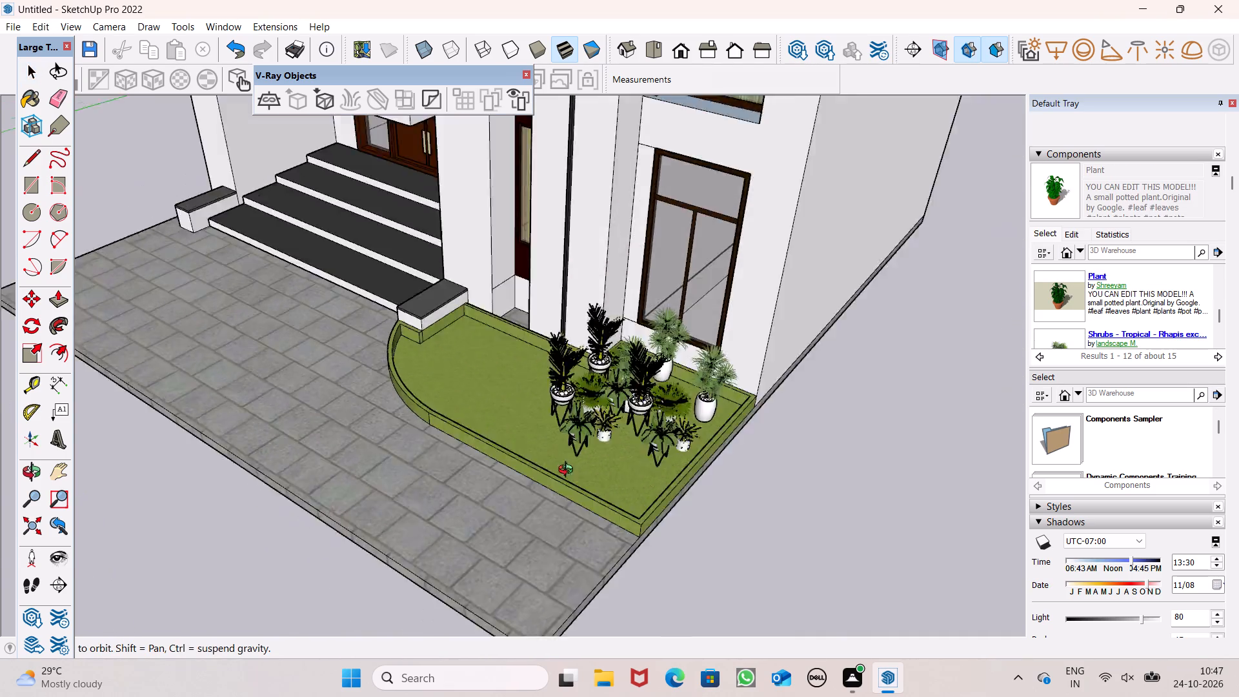
middle_drag(569, 471, 698, 465)
scroll(640, 362, up, 7)
scroll(481, 341, up, 6)
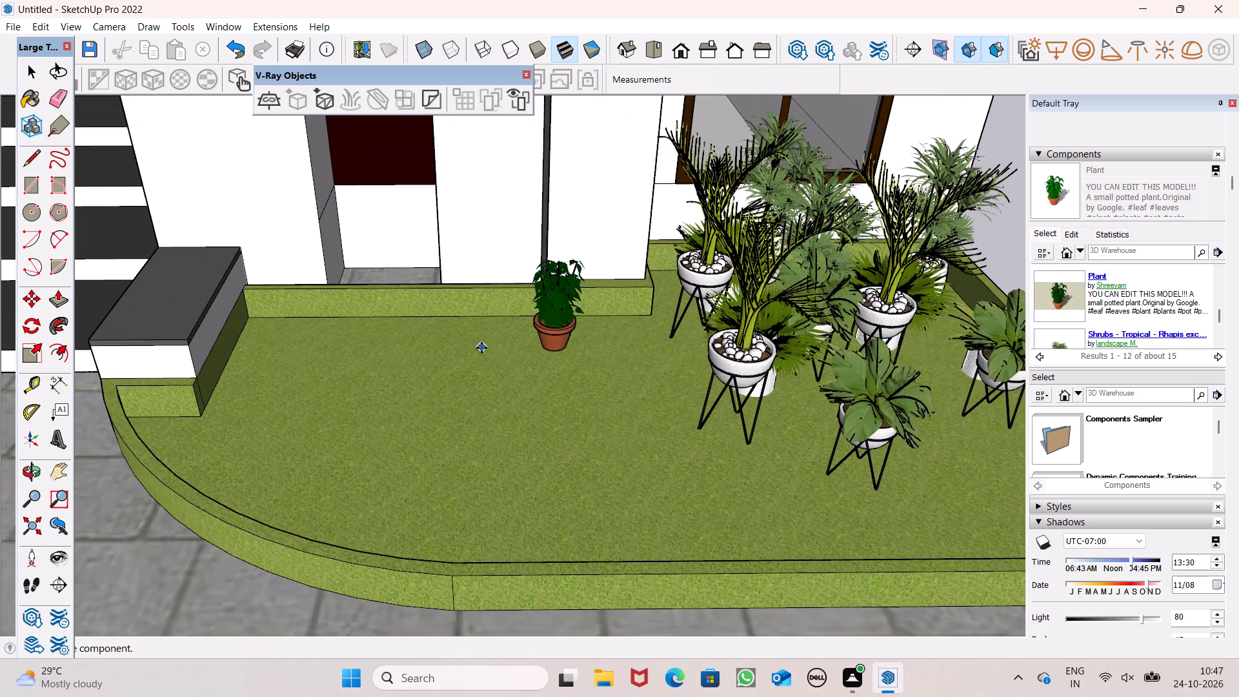
scroll(544, 348, up, 6)
scroll(596, 325, down, 6)
scroll(481, 371, down, 5)
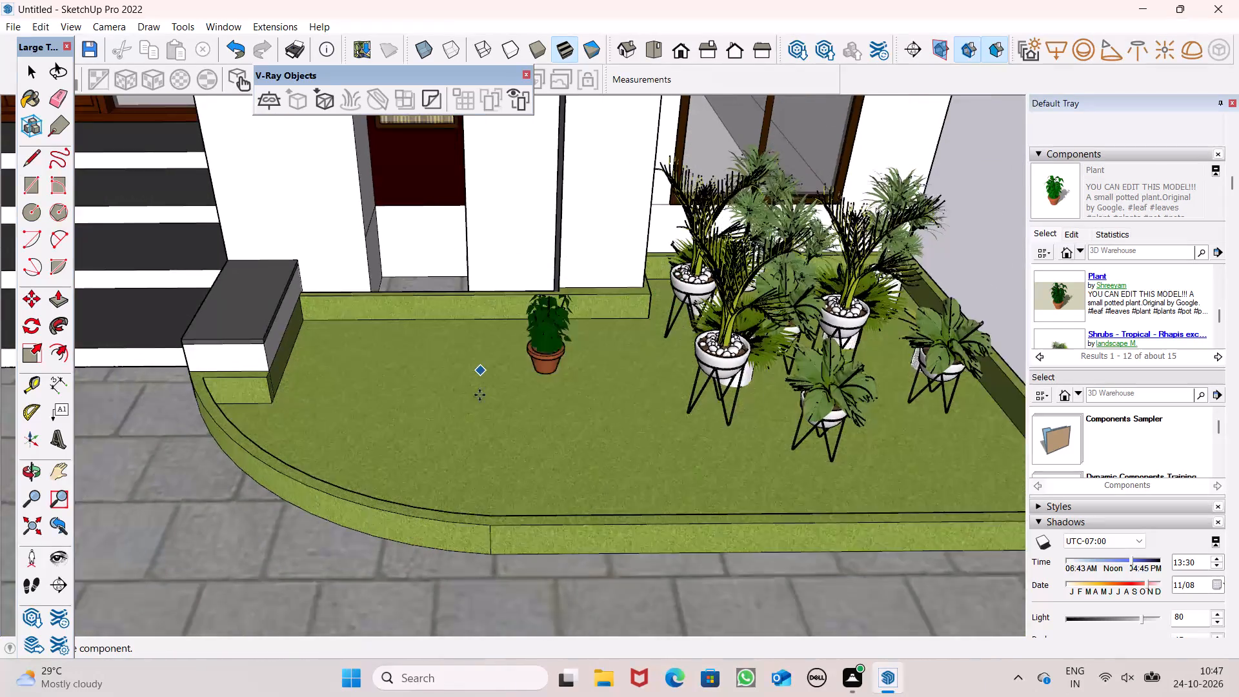
scroll(535, 385, down, 6)
scroll(584, 429, down, 11)
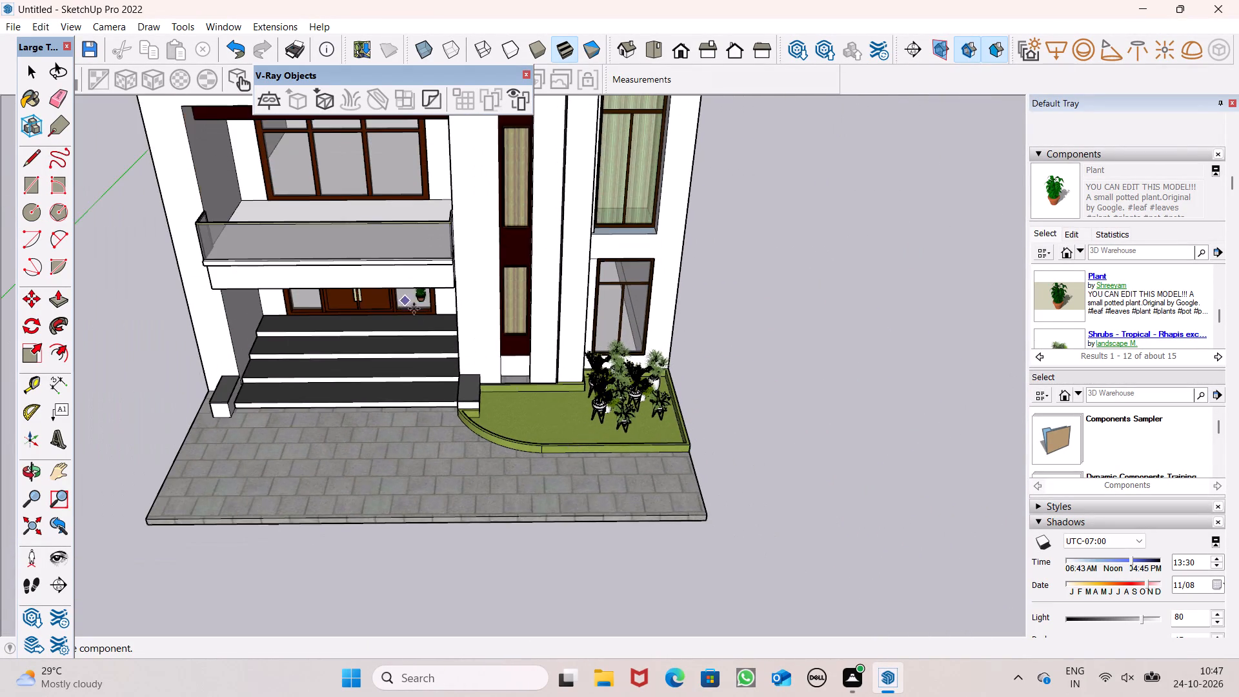
scroll(414, 312, down, 5)
scroll(202, 205, up, 7)
scroll(366, 284, up, 8)
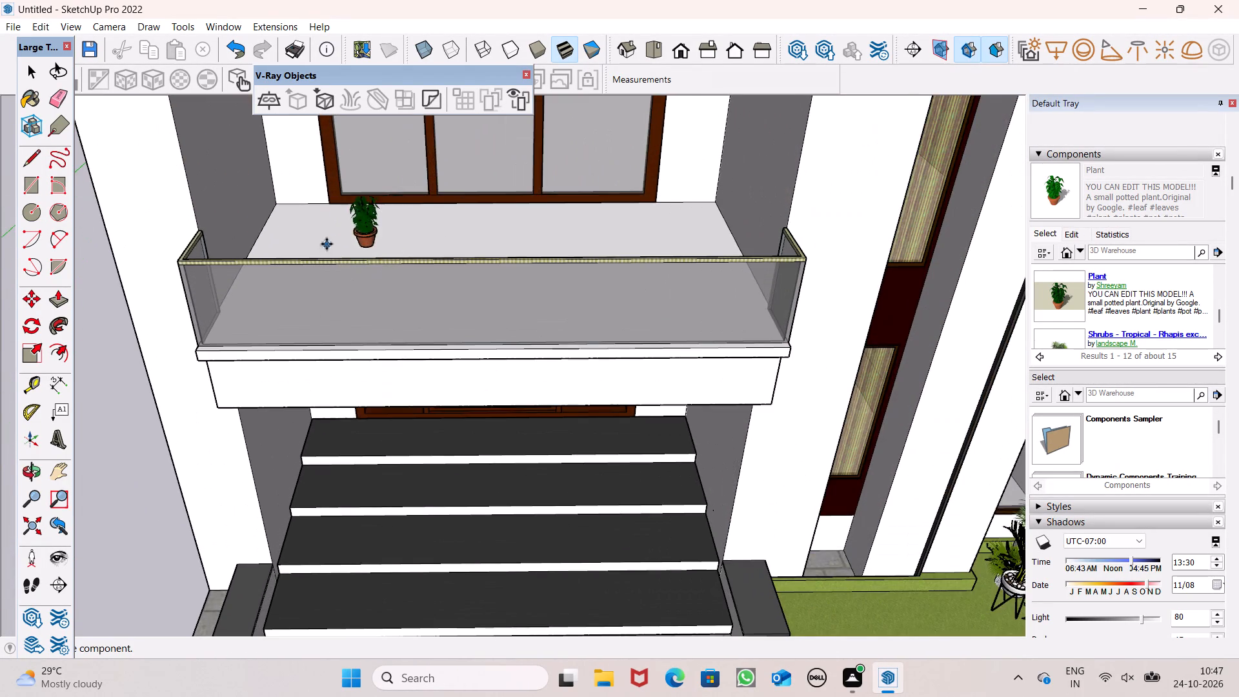
middle_drag(465, 284, 296, 318)
scroll(256, 242, up, 3)
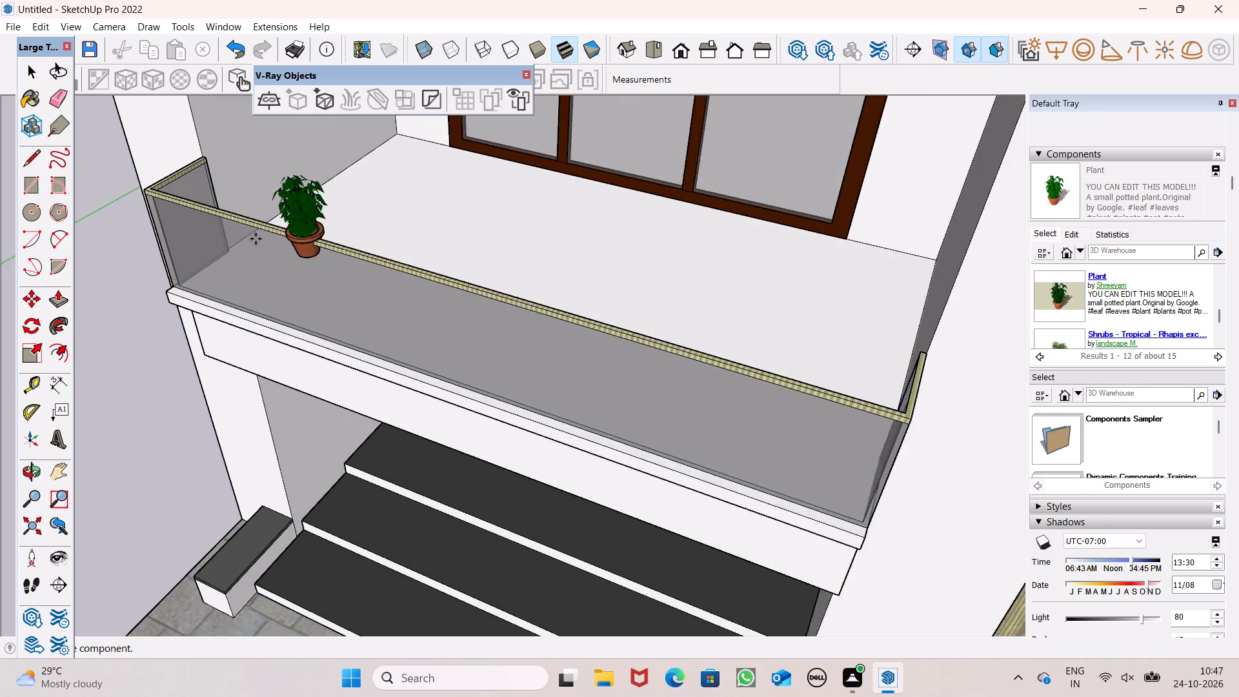
scroll(256, 239, up, 3)
scroll(301, 274, up, 1)
middle_drag(300, 274, 126, 353)
scroll(129, 361, up, 1)
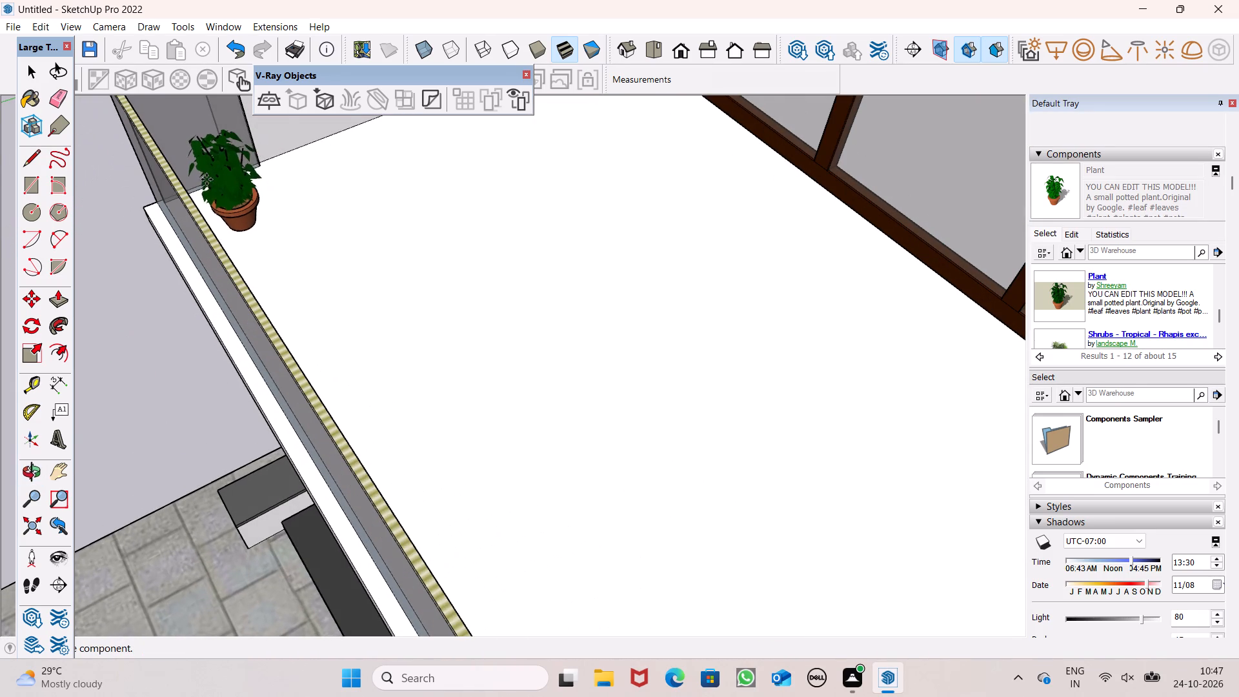
click(214, 165)
Move the balcony's potted plant about 1' so that it sits closer into the railing corner.
middle_drag(372, 219, 287, 126)
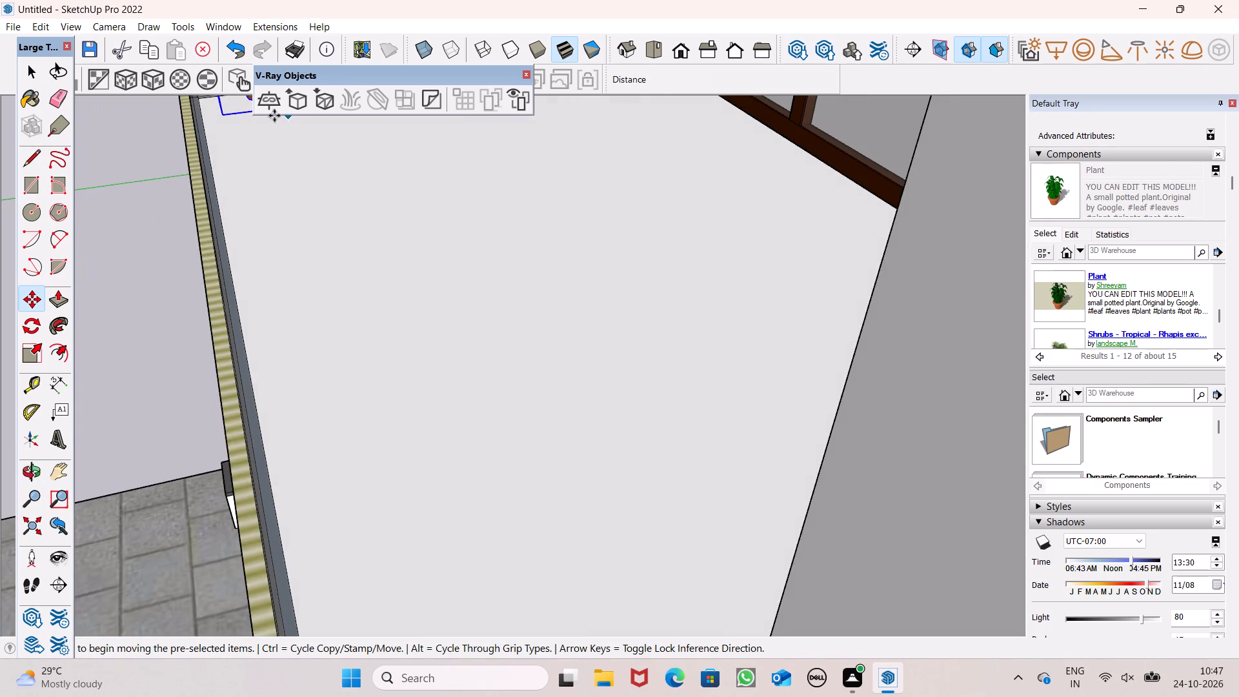
scroll(257, 236, down, 5)
middle_drag(272, 265, 506, 207)
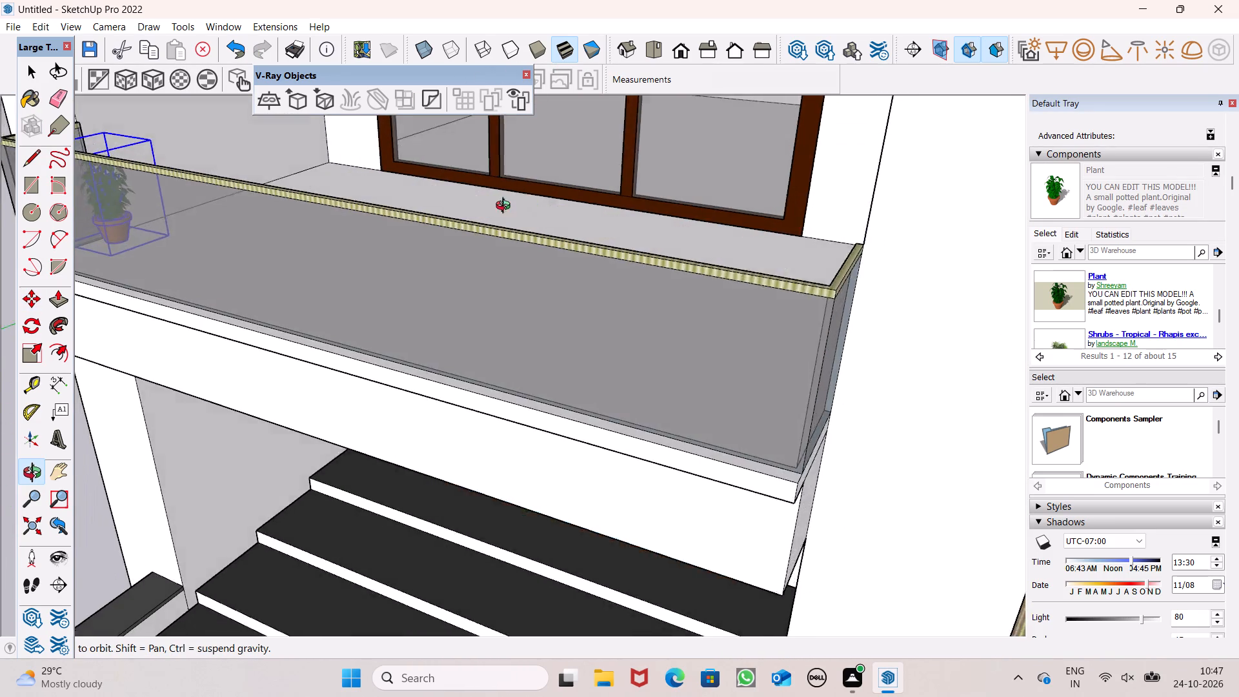
middle_drag(506, 207, 489, 207)
scroll(199, 115, up, 5)
scroll(390, 227, up, 4)
scroll(492, 237, down, 6)
middle_drag(510, 276, 505, 297)
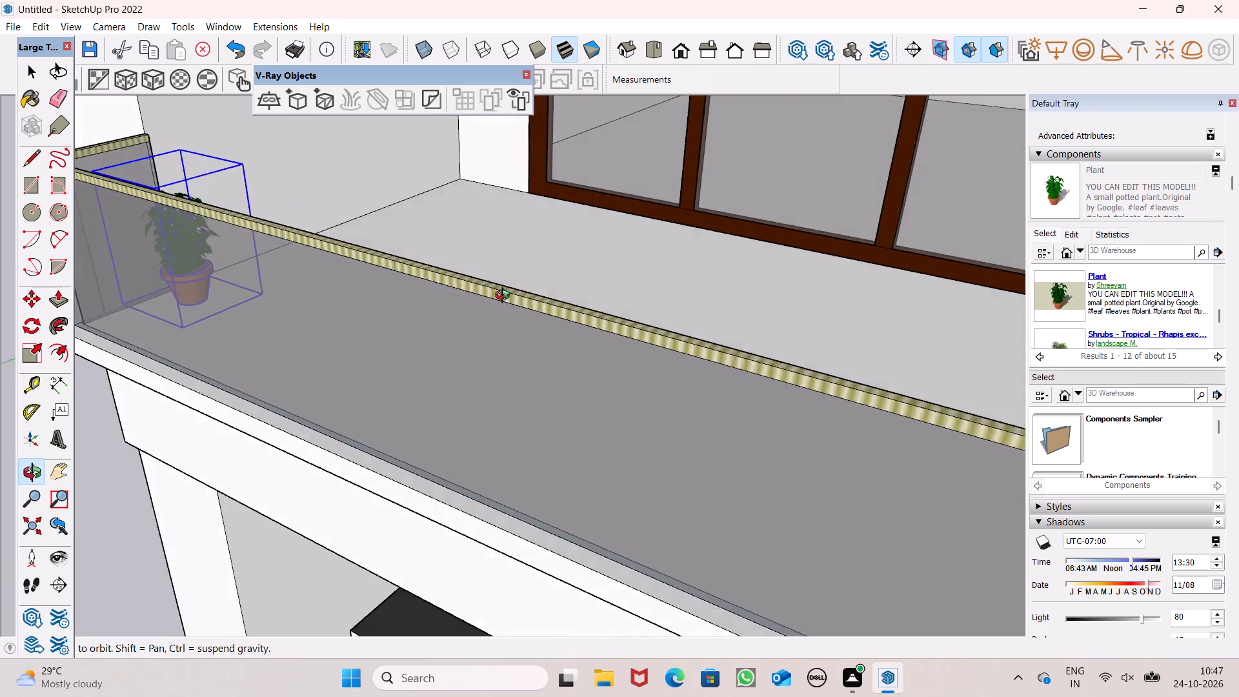
middle_drag(505, 297, 272, 274)
scroll(307, 292, up, 7)
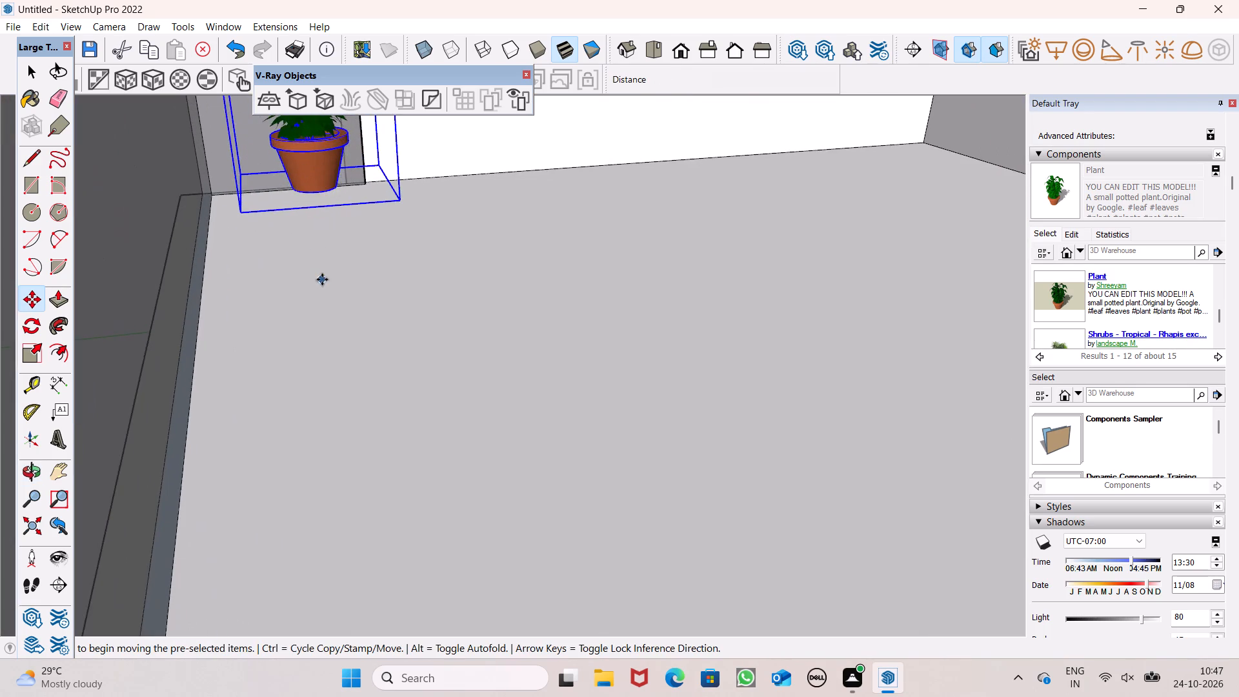
middle_drag(322, 279, 268, 246)
scroll(270, 243, up, 1)
drag(394, 168, 394, 187)
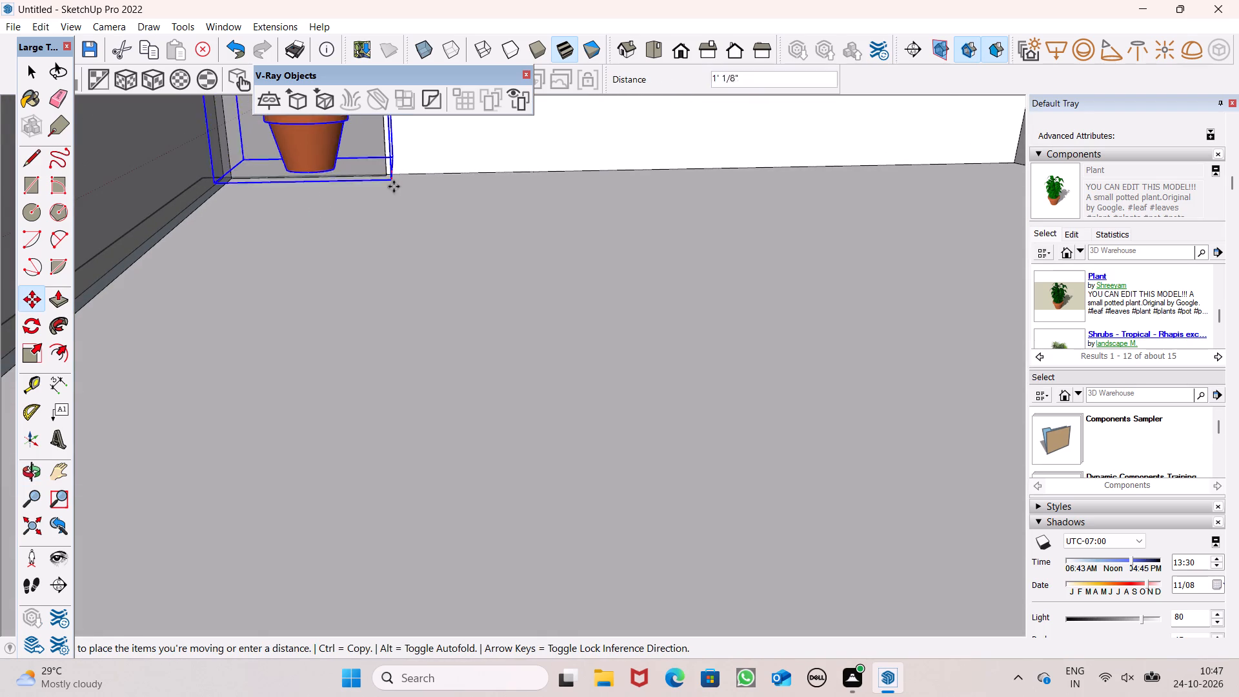
drag(394, 187, 395, 214)
Scale the balcony's potted plant along the green axis to about 0.93.
scroll(383, 241, down, 8)
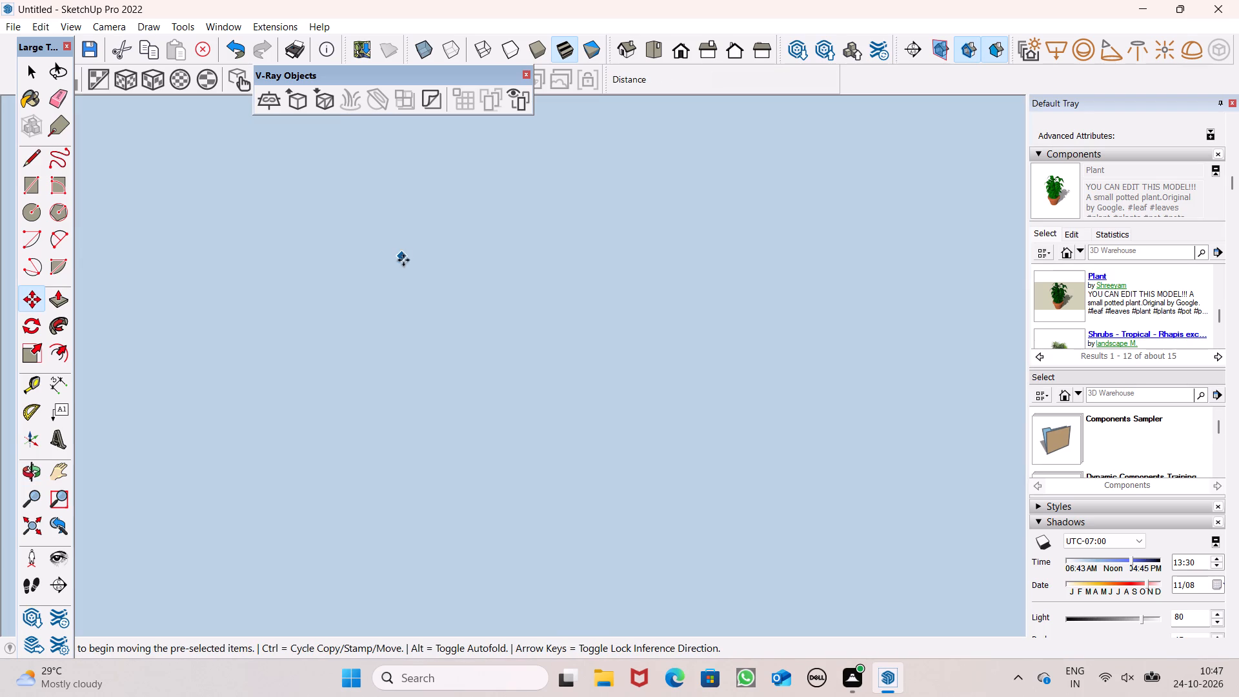
click(679, 50)
scroll(668, 174, down, 2)
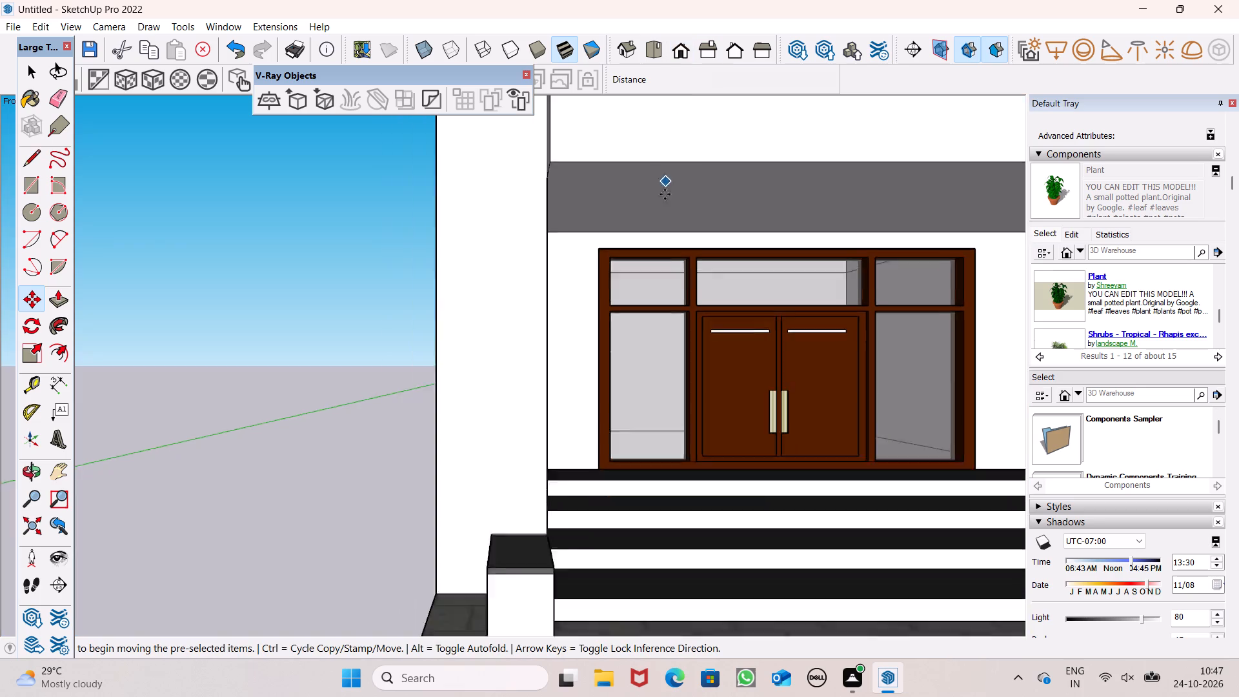
scroll(665, 194, down, 8)
middle_drag(647, 259, 682, 299)
scroll(652, 294, down, 3)
middle_drag(678, 317, 669, 341)
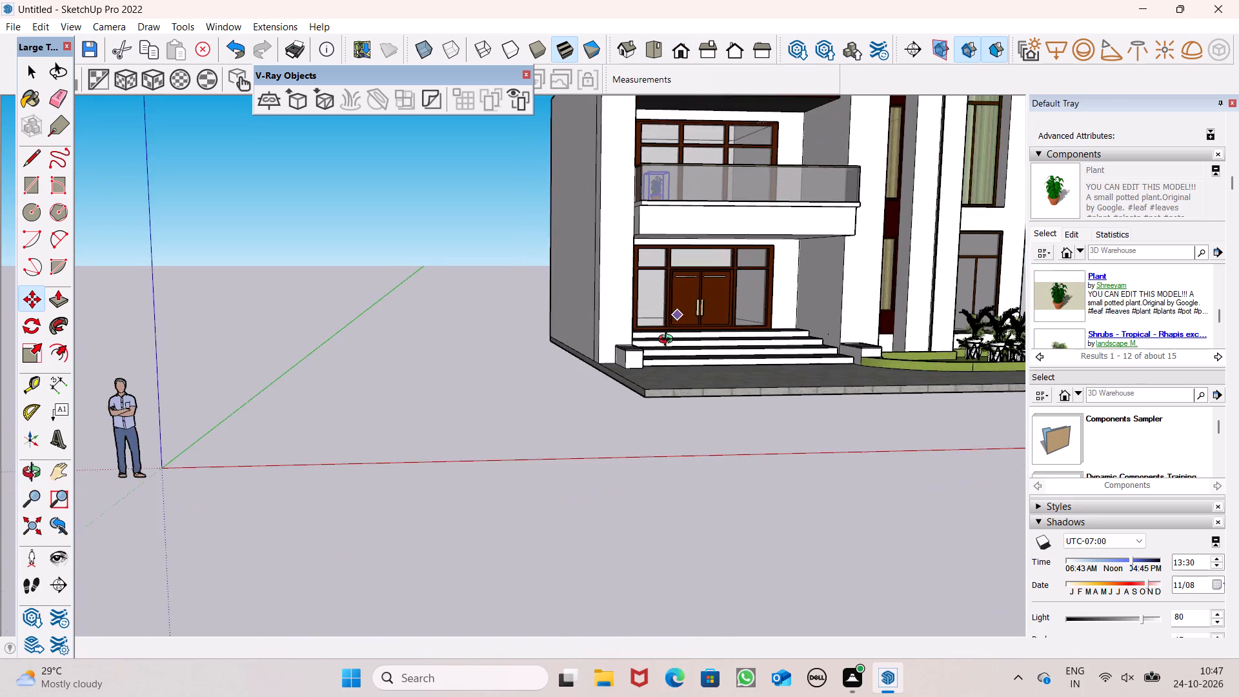
middle_drag(669, 341, 283, 492)
scroll(327, 374, up, 2)
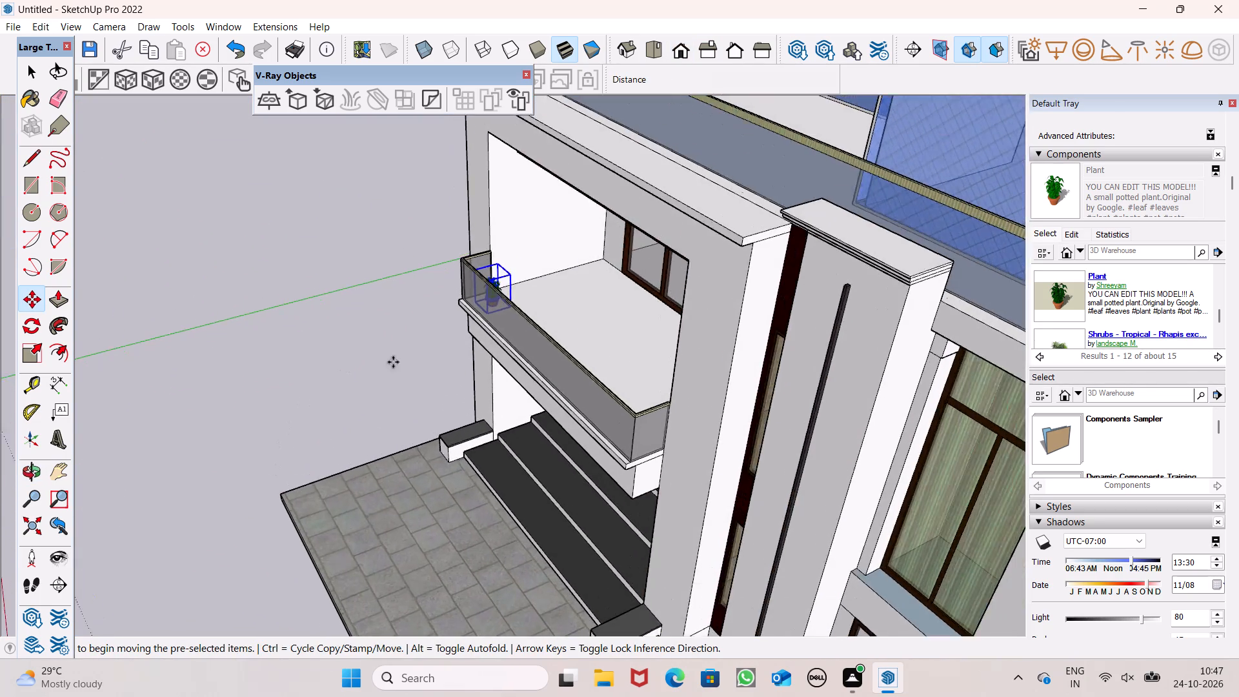
scroll(393, 362, up, 5)
middle_drag(788, 364, 678, 395)
scroll(705, 418, up, 4)
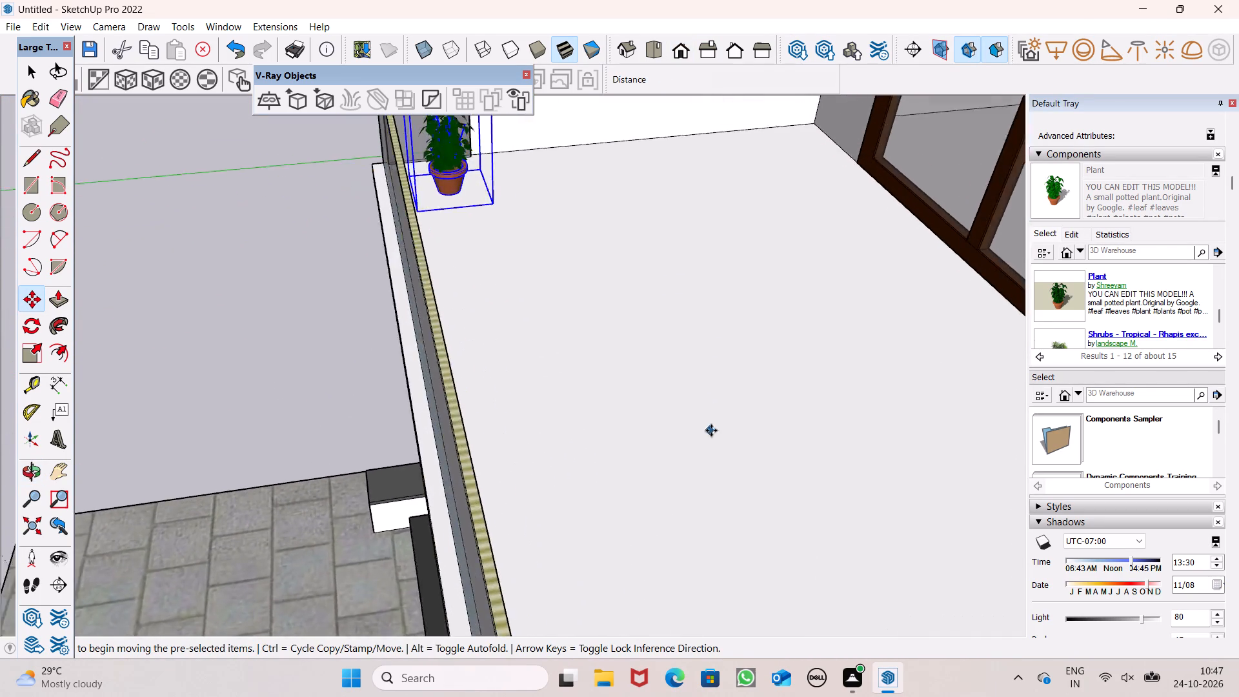
scroll(711, 430, up, 4)
scroll(713, 440, down, 2)
middle_drag(727, 450, 645, 407)
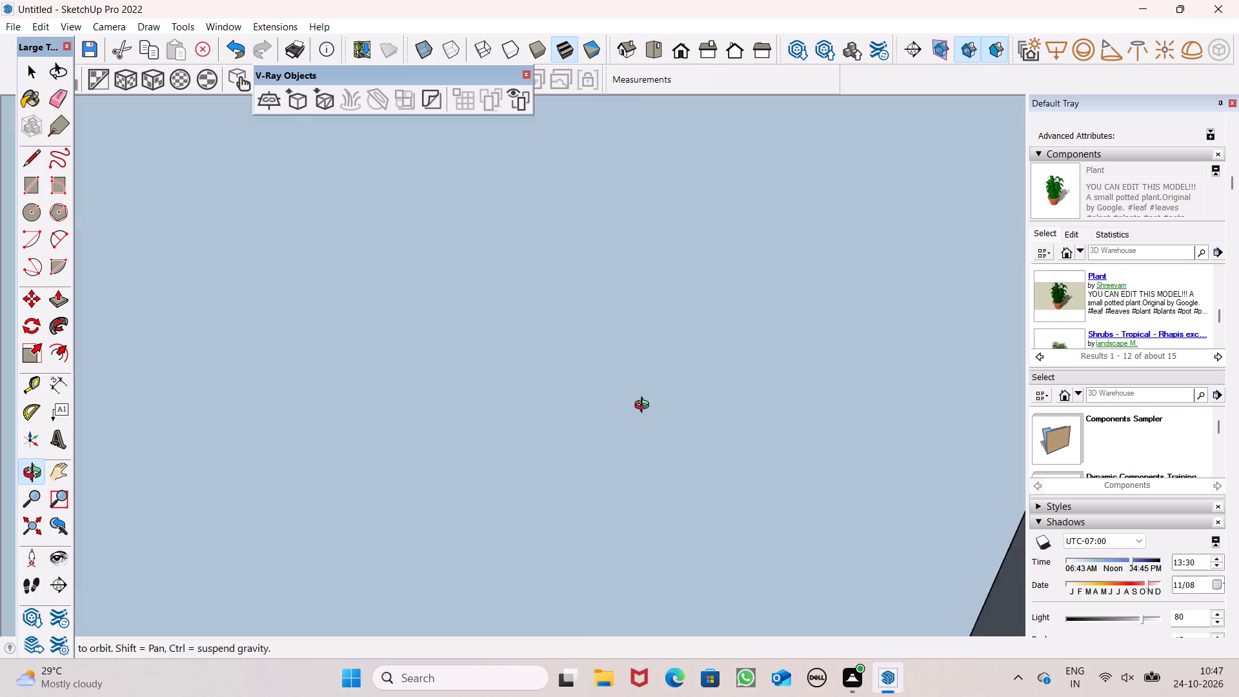
middle_drag(645, 407, 689, 357)
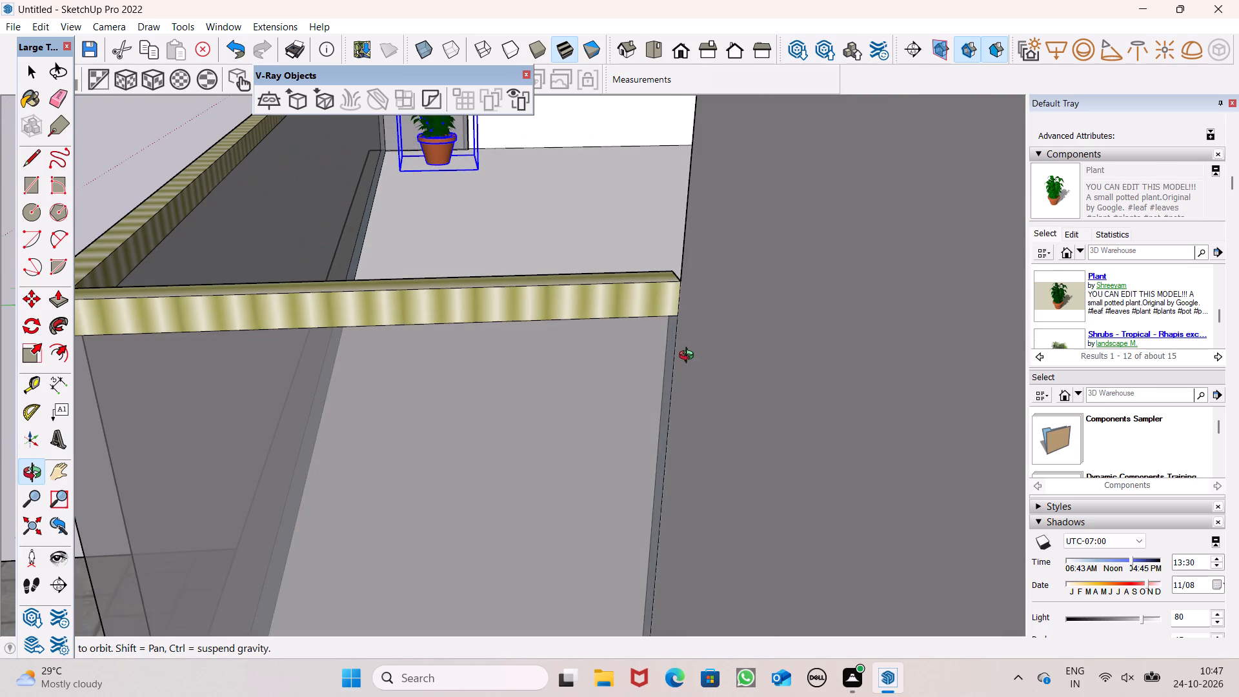
middle_drag(689, 357, 690, 357)
scroll(496, 223, up, 5)
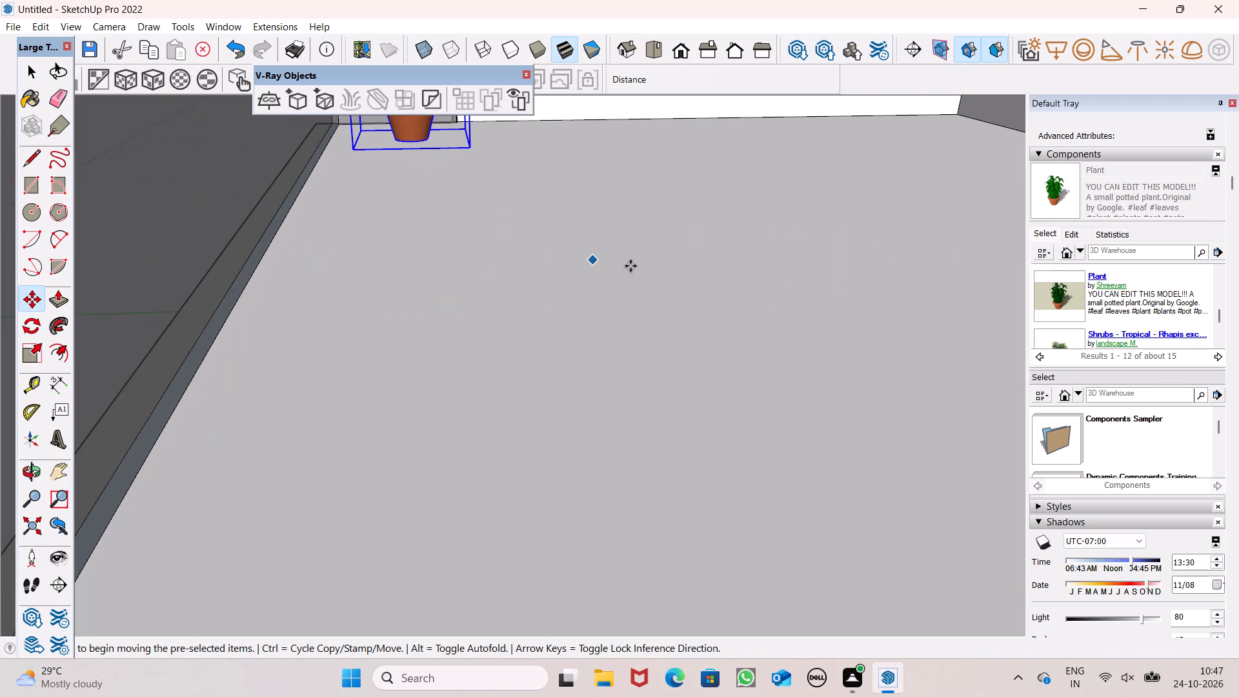
middle_drag(738, 330, 514, 274)
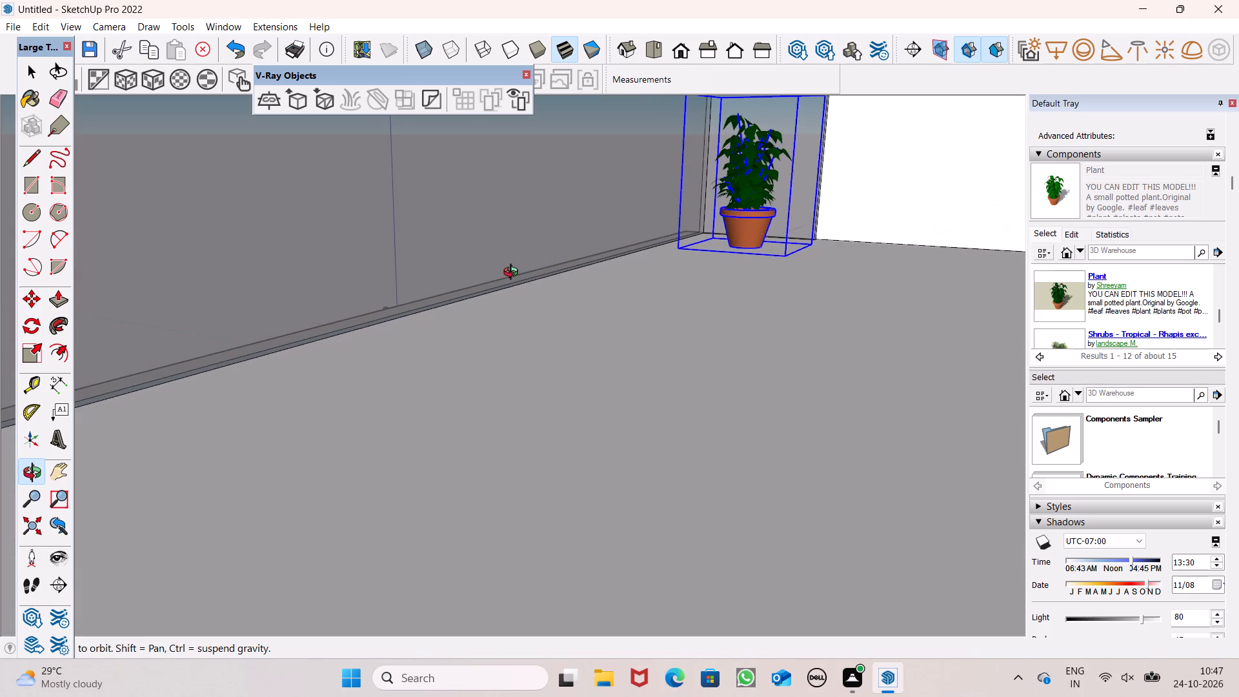
middle_drag(514, 274, 509, 270)
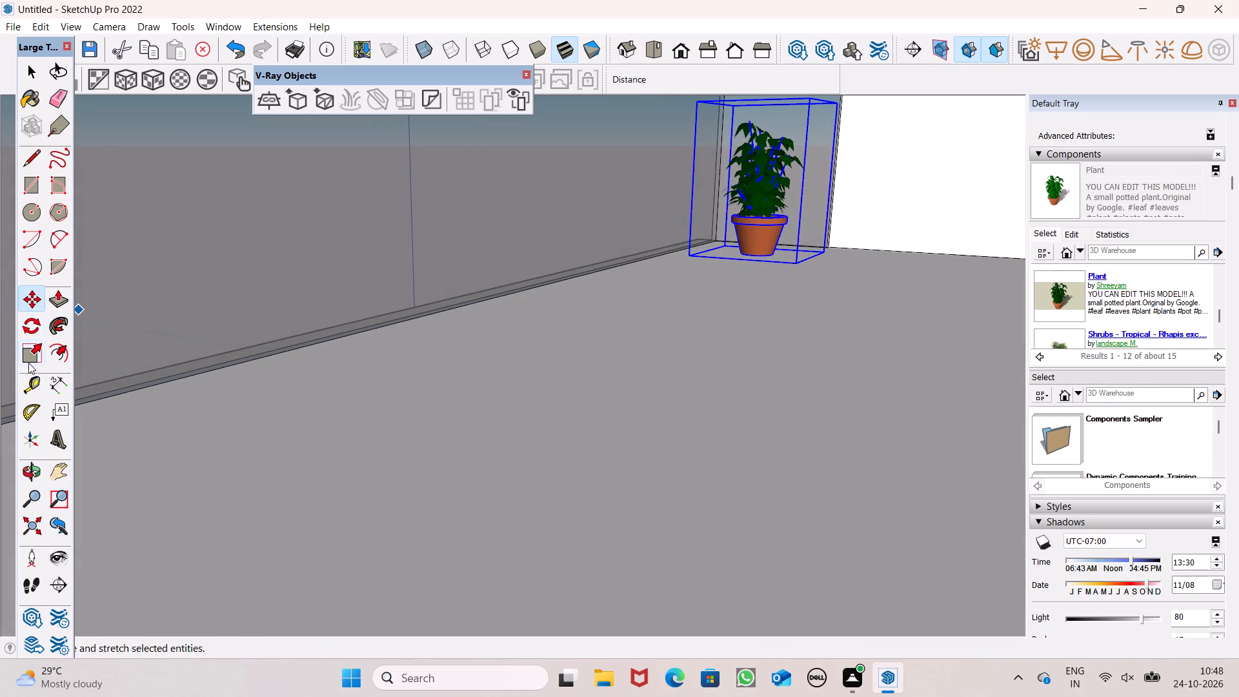
click(28, 349)
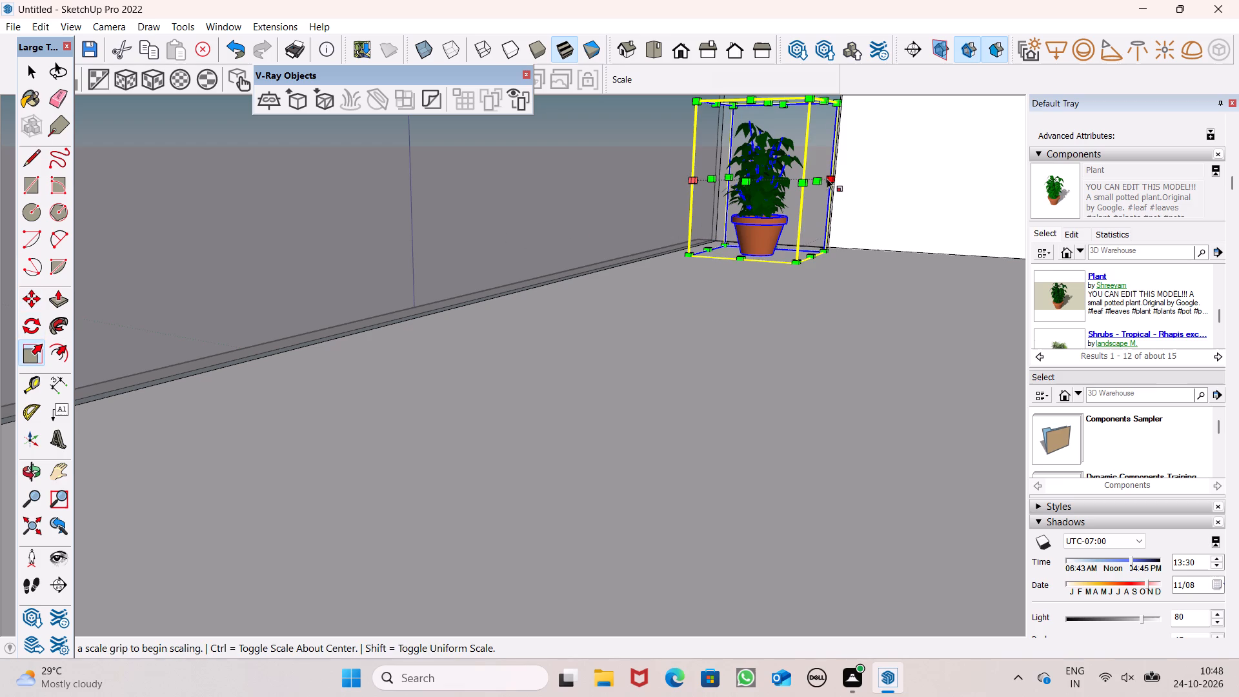
drag(814, 181, 834, 194)
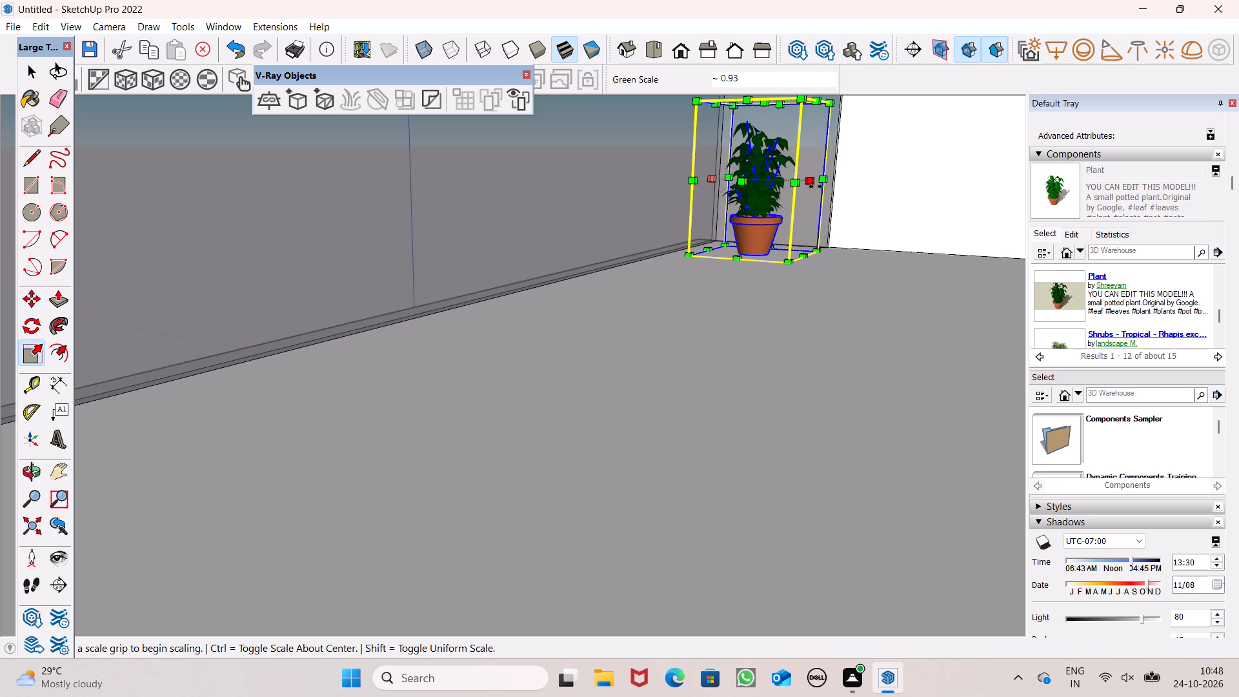
Scale the balcony's potted plant along the blue axis to about 1.26.
drag(811, 183, 834, 193)
scroll(743, 323, down, 1)
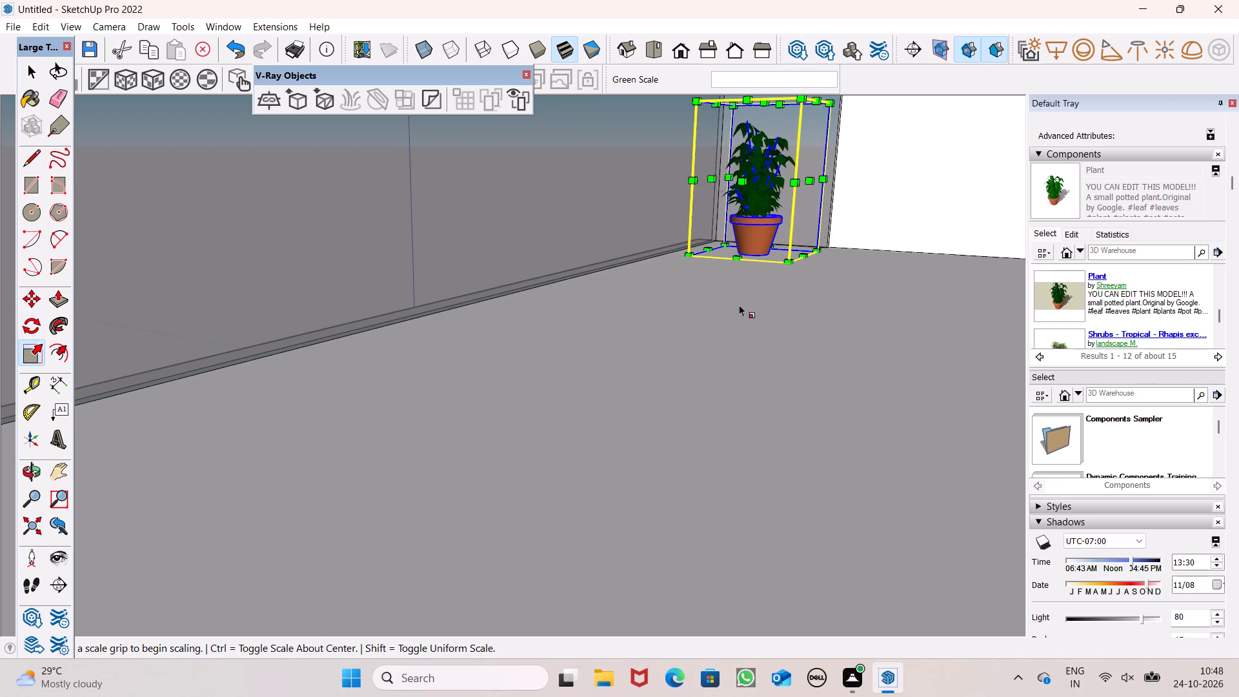
middle_drag(740, 318, 763, 279)
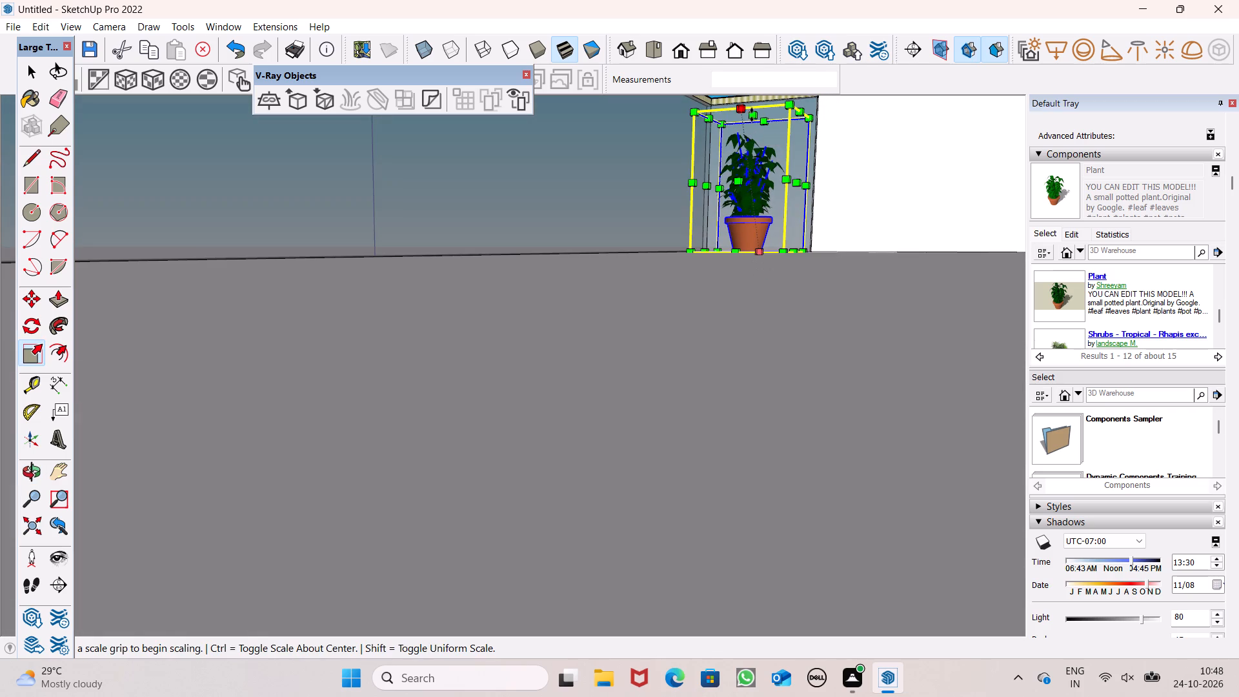
drag(754, 114, 765, 93)
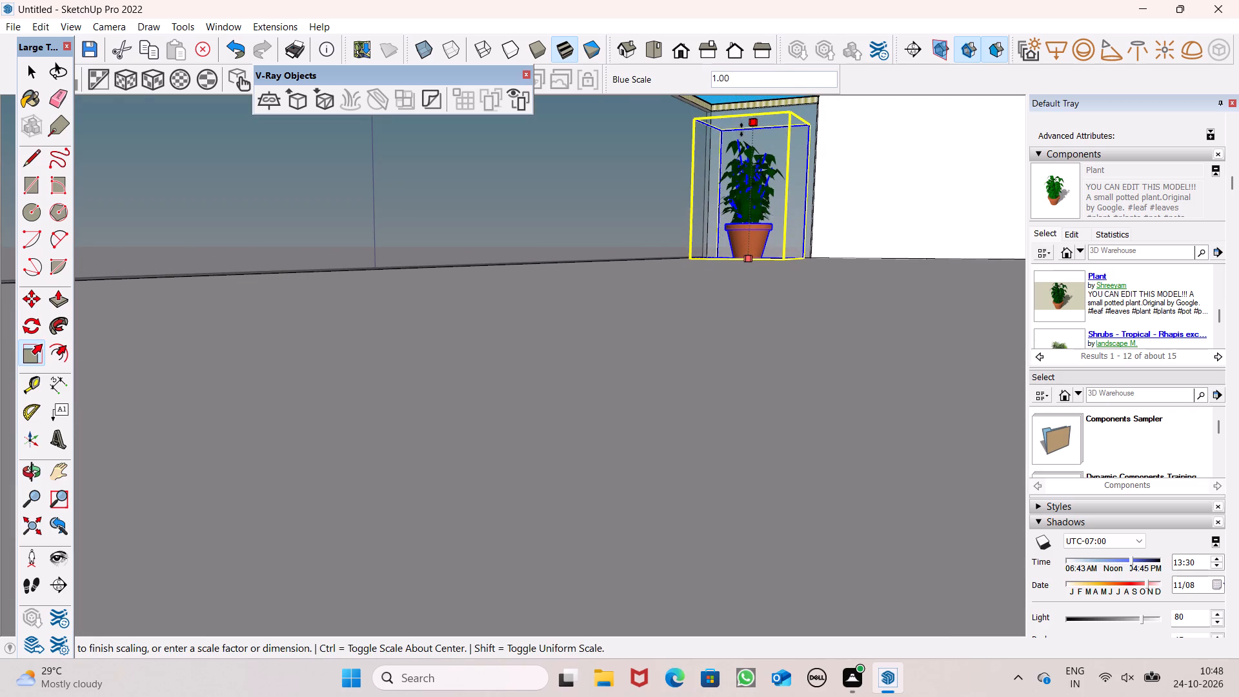
click(750, 115)
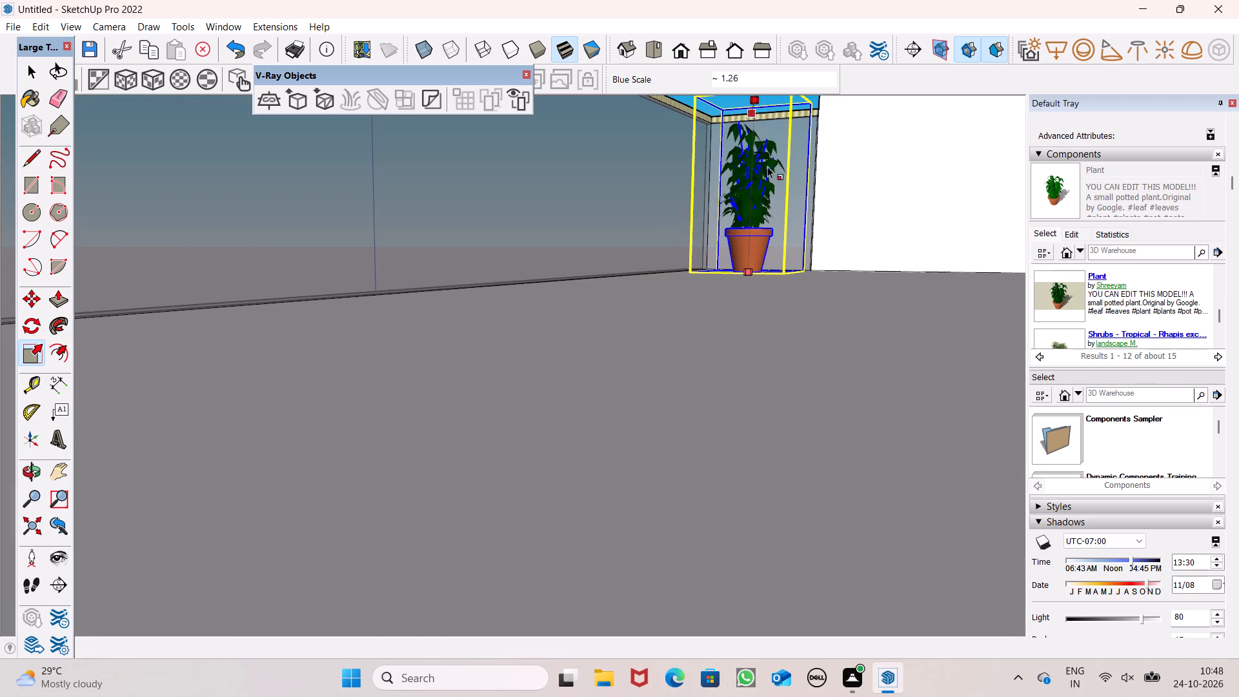
scroll(781, 259, down, 2)
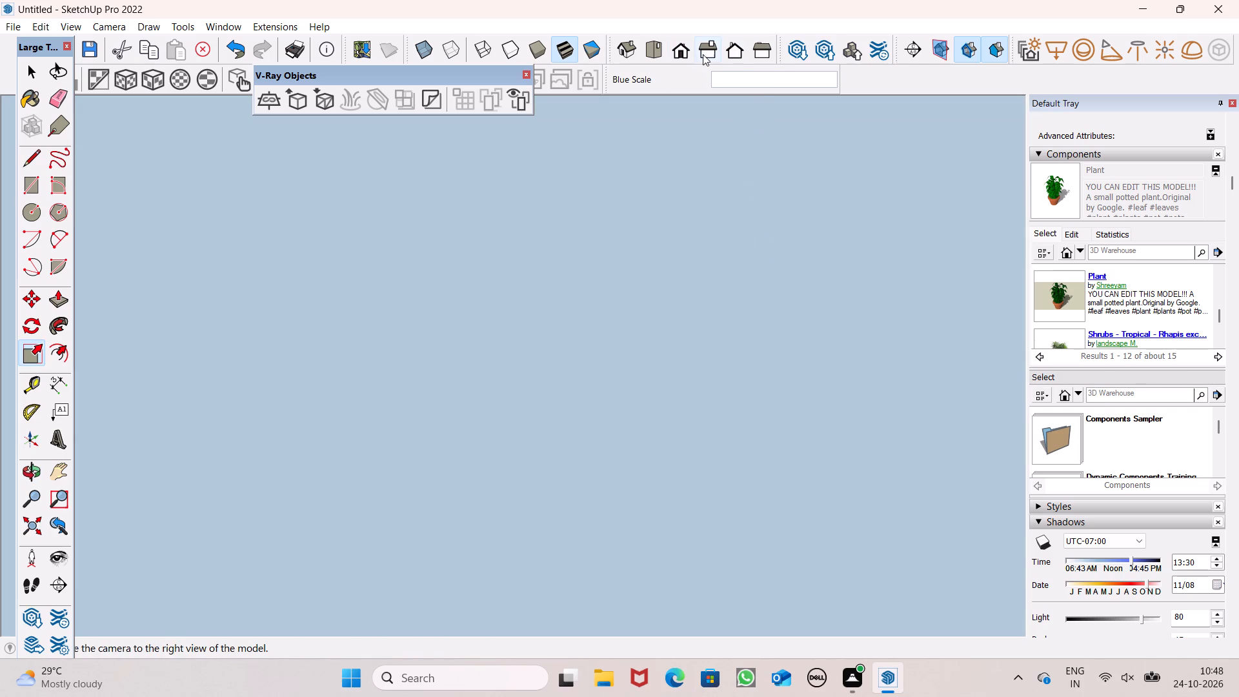
click(685, 54)
scroll(690, 251, down, 5)
middle_drag(689, 294, 392, 457)
scroll(567, 438, up, 8)
scroll(638, 290, up, 7)
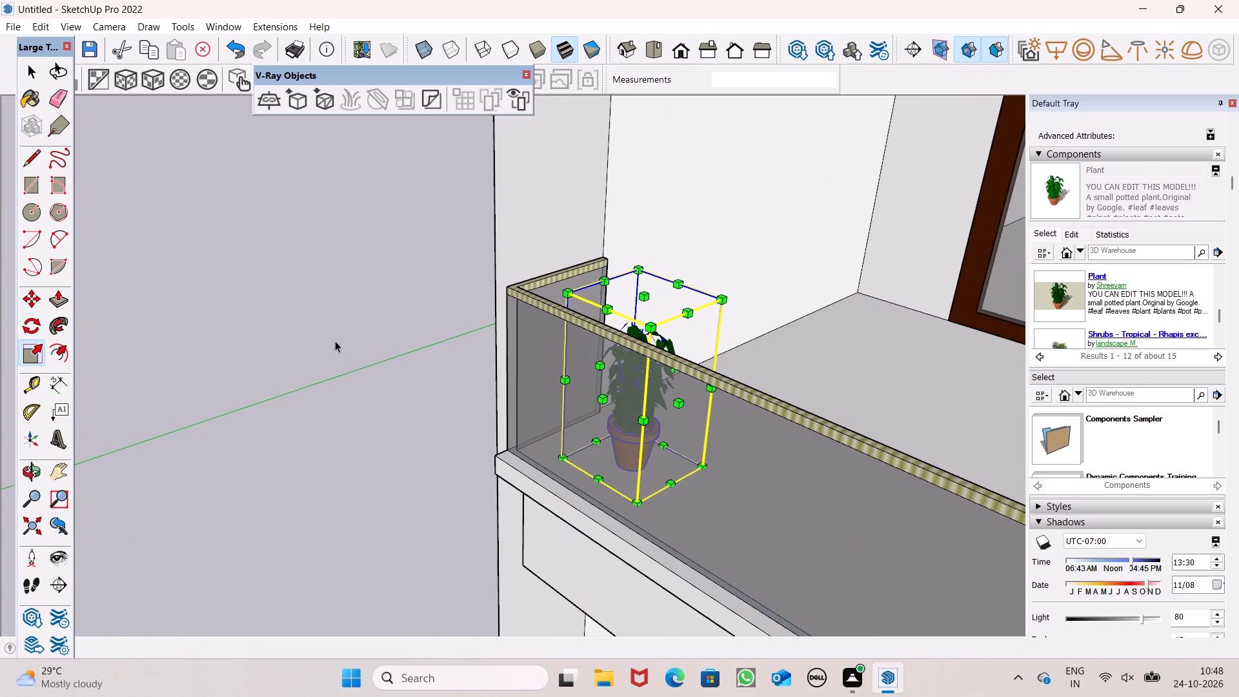
key(space)
click(334, 331)
Copy the balcony's potted plant about 22' 8" along the glass railing into the opposite front corner.
scroll(427, 329, down, 4)
click(539, 333)
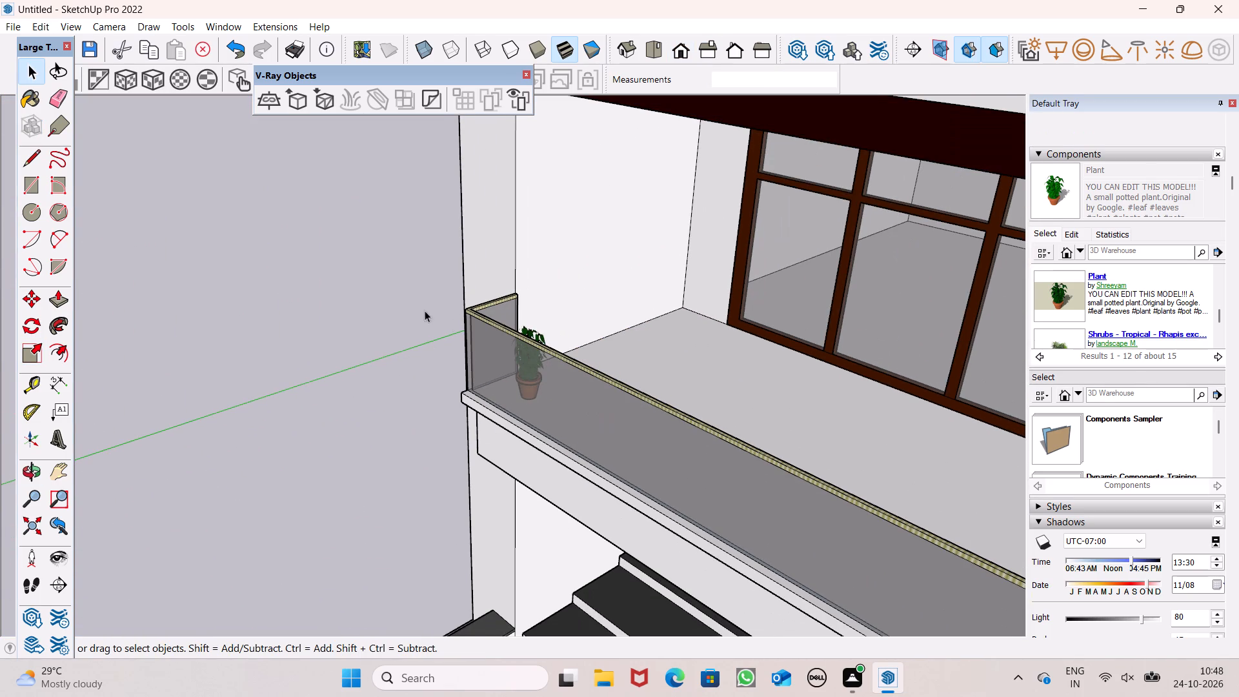
scroll(406, 308, down, 3)
middle_drag(403, 362, 491, 409)
key(m)
key(Return)
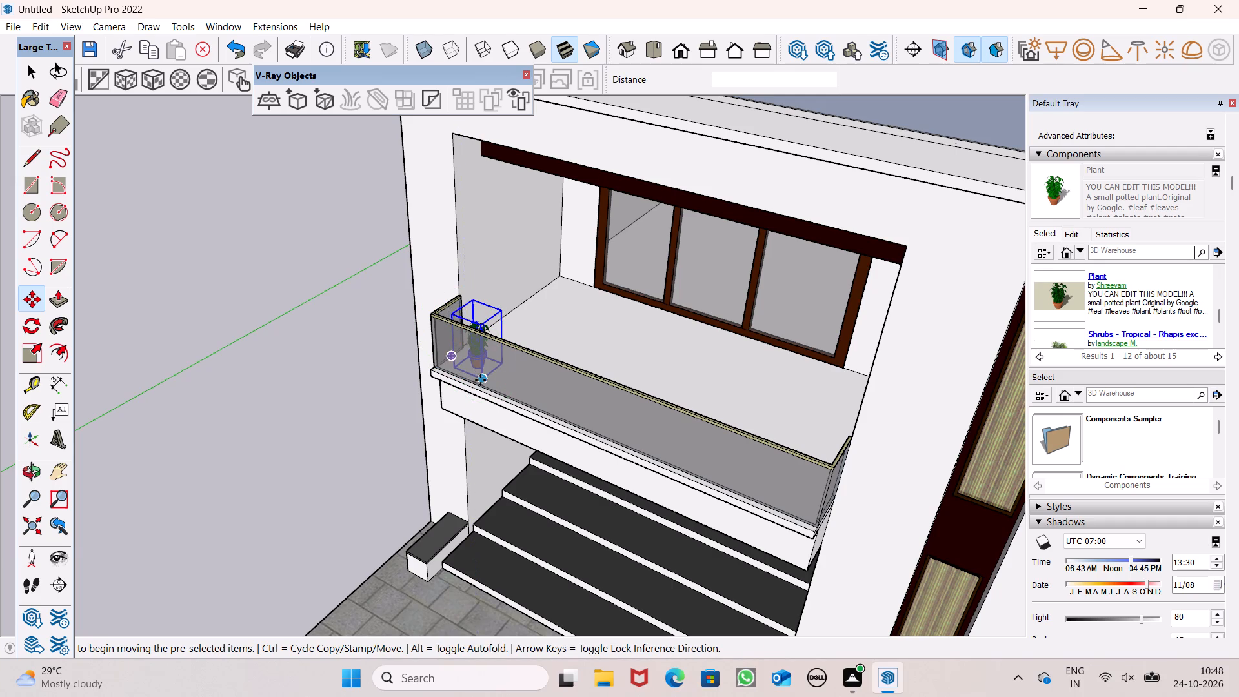
drag(480, 381, 821, 511)
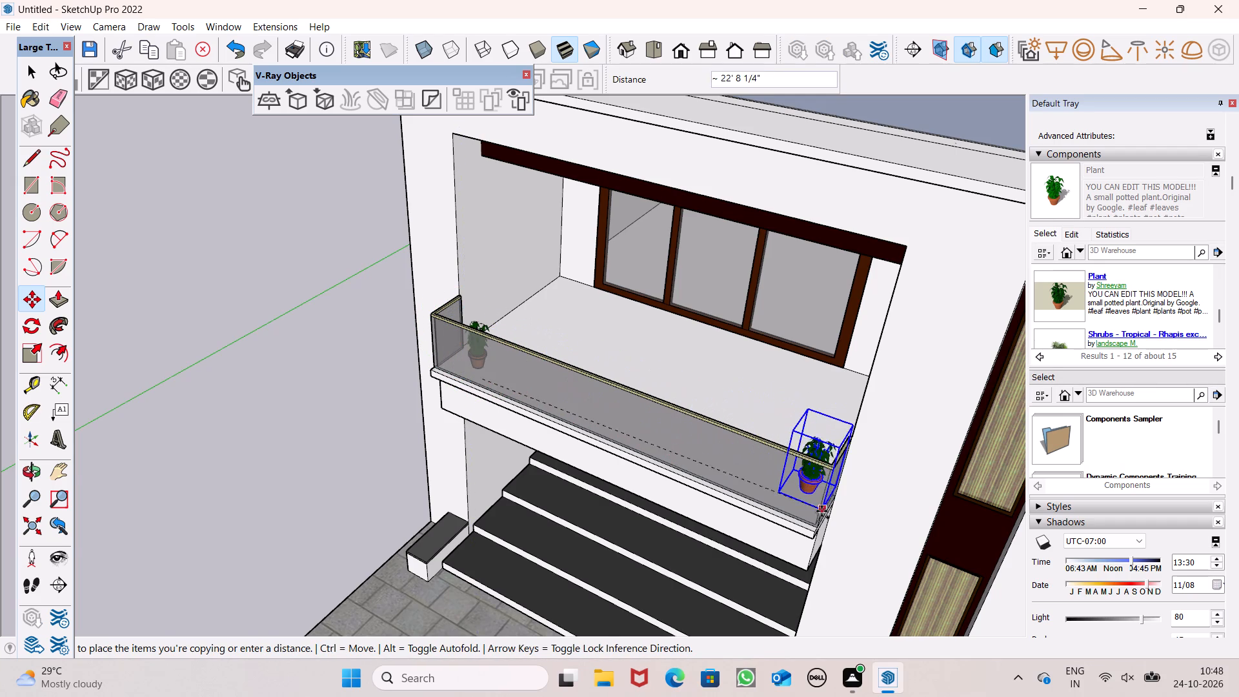
drag(821, 511, 814, 516)
scroll(662, 411, down, 5)
key(space)
click(288, 283)
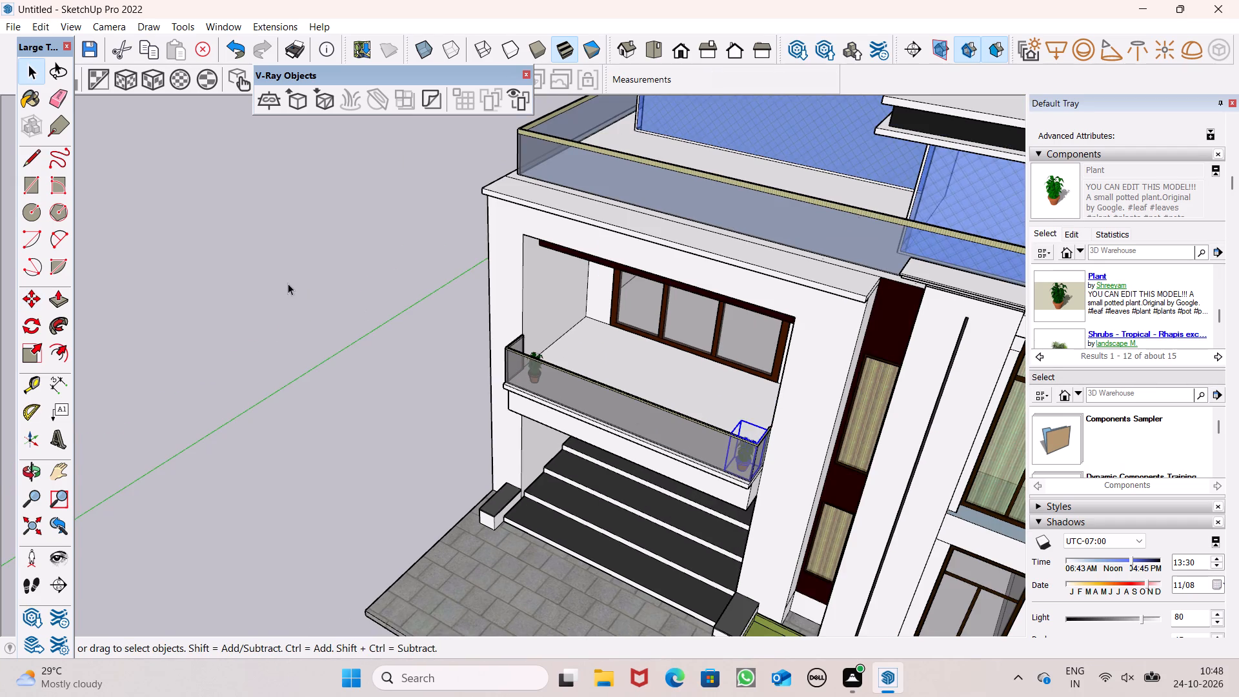
Import the "Shrubs - Tropical - Rhapis" component from the 3D Warehouse results, accepting the file version notice.
scroll(288, 283, down, 3)
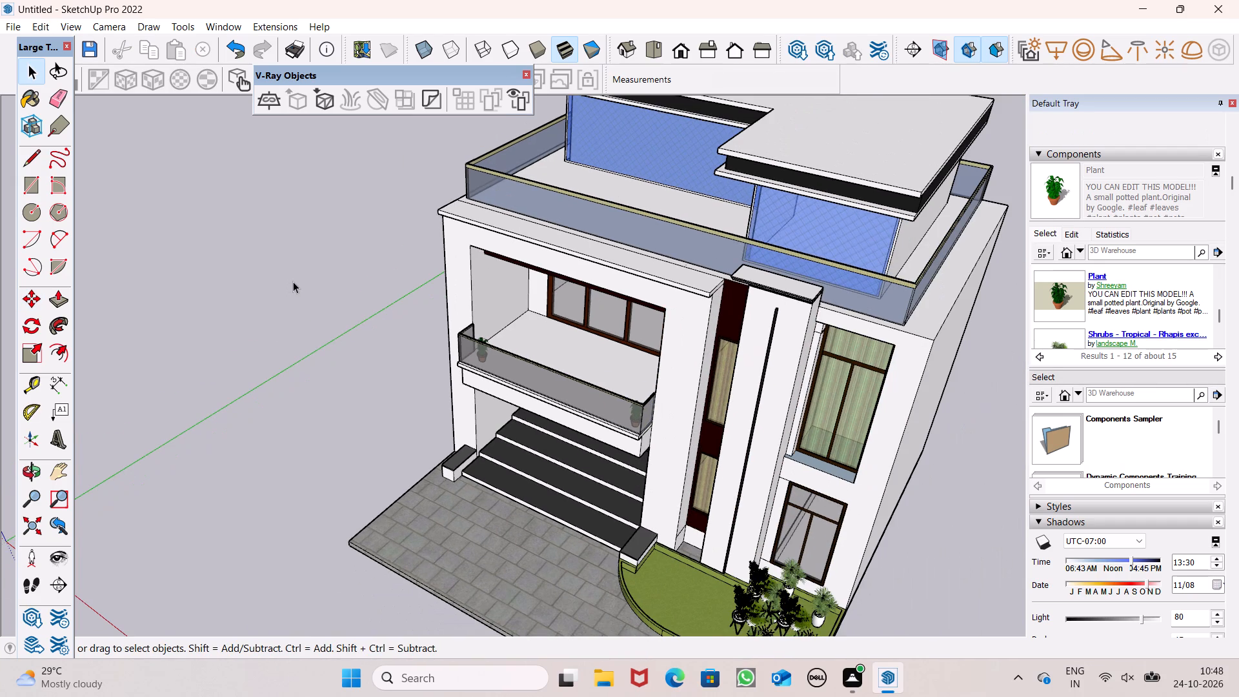
middle_drag(326, 303, 421, 256)
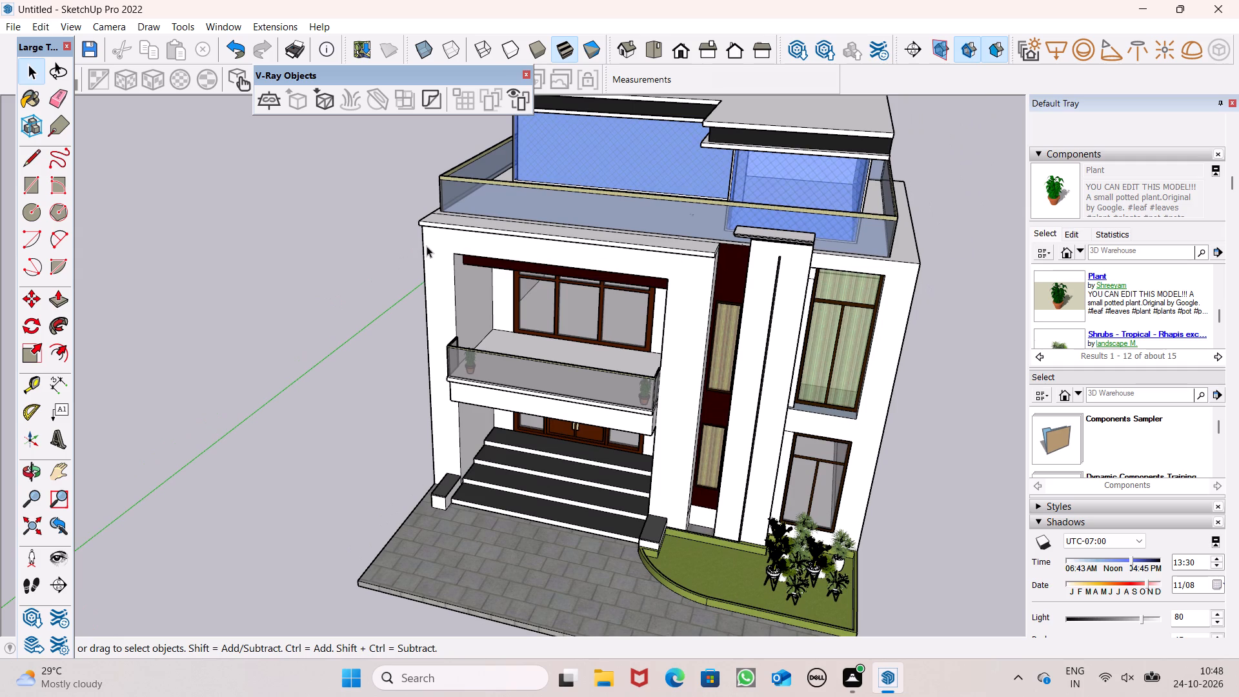
scroll(787, 334, down, 1)
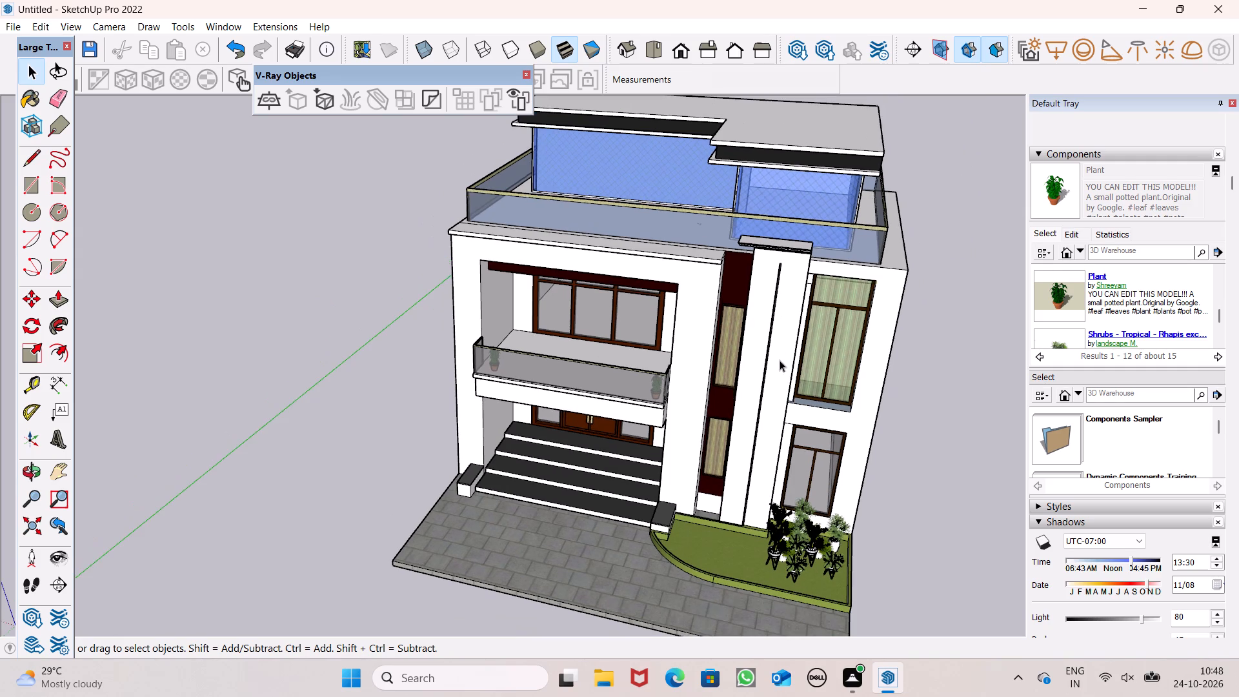
middle_drag(779, 361, 881, 256)
scroll(765, 310, down, 2)
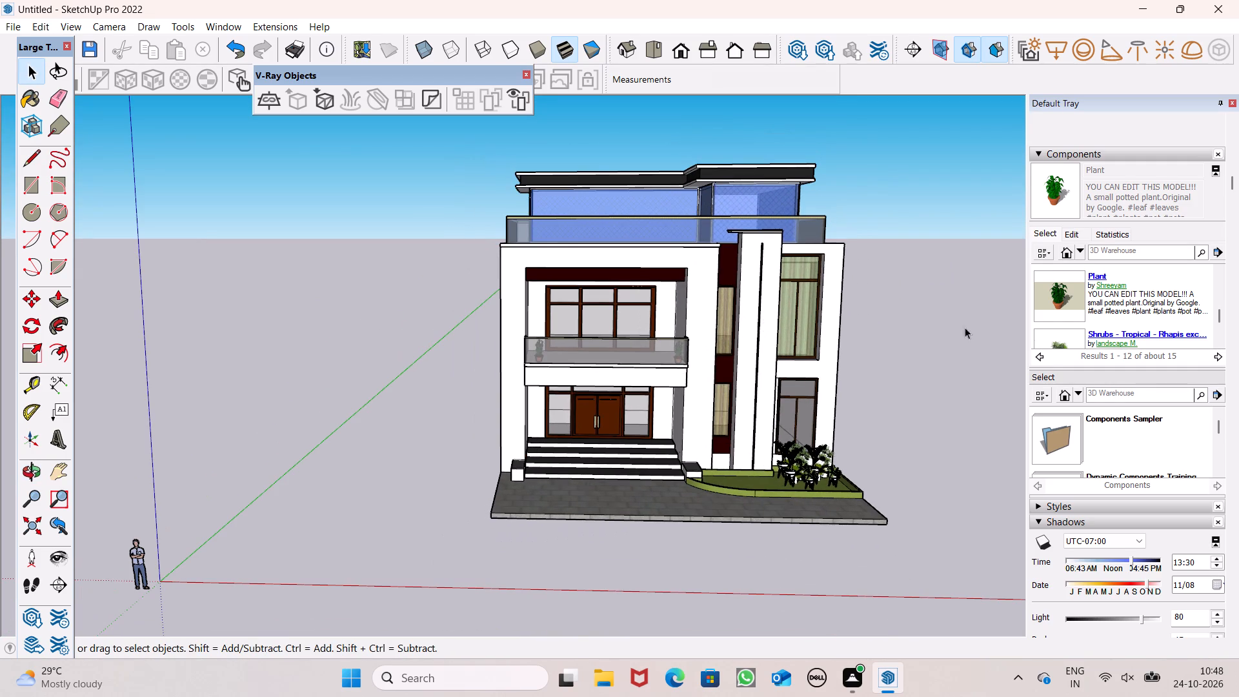
scroll(1061, 308, down, 2)
click(1059, 299)
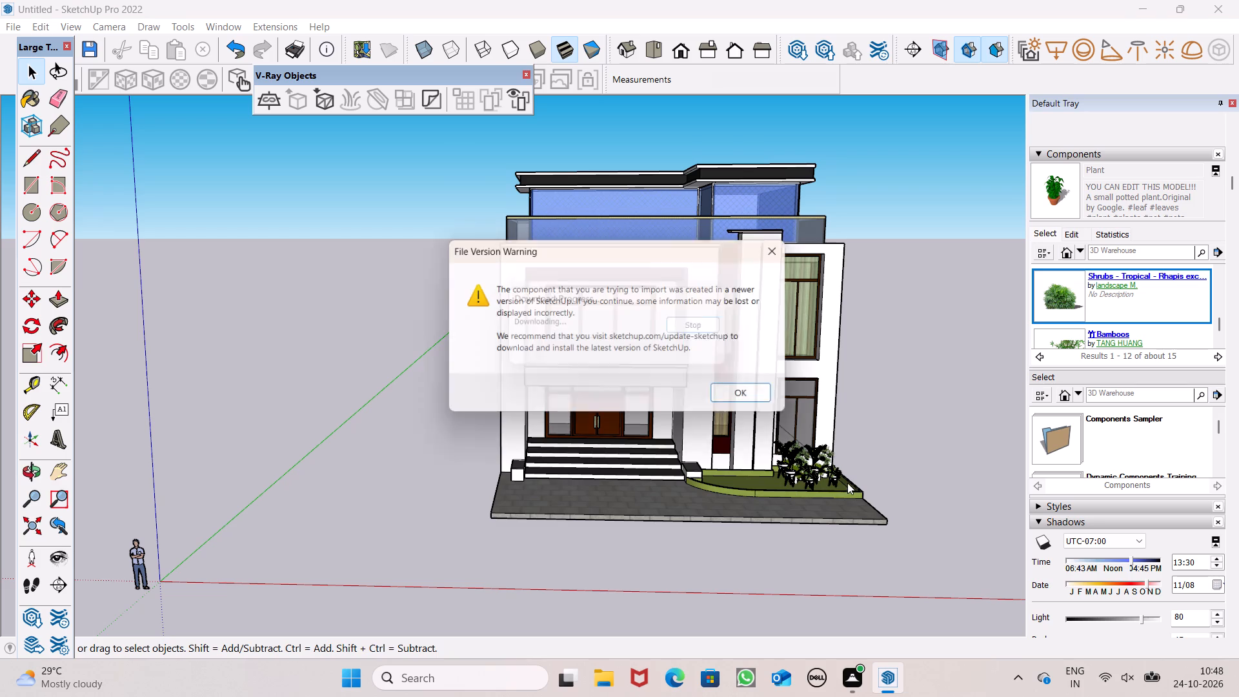
click(753, 396)
Place the Rhapis shrub in the entrance grass bed, near the block at the side of the steps.
scroll(765, 473, up, 5)
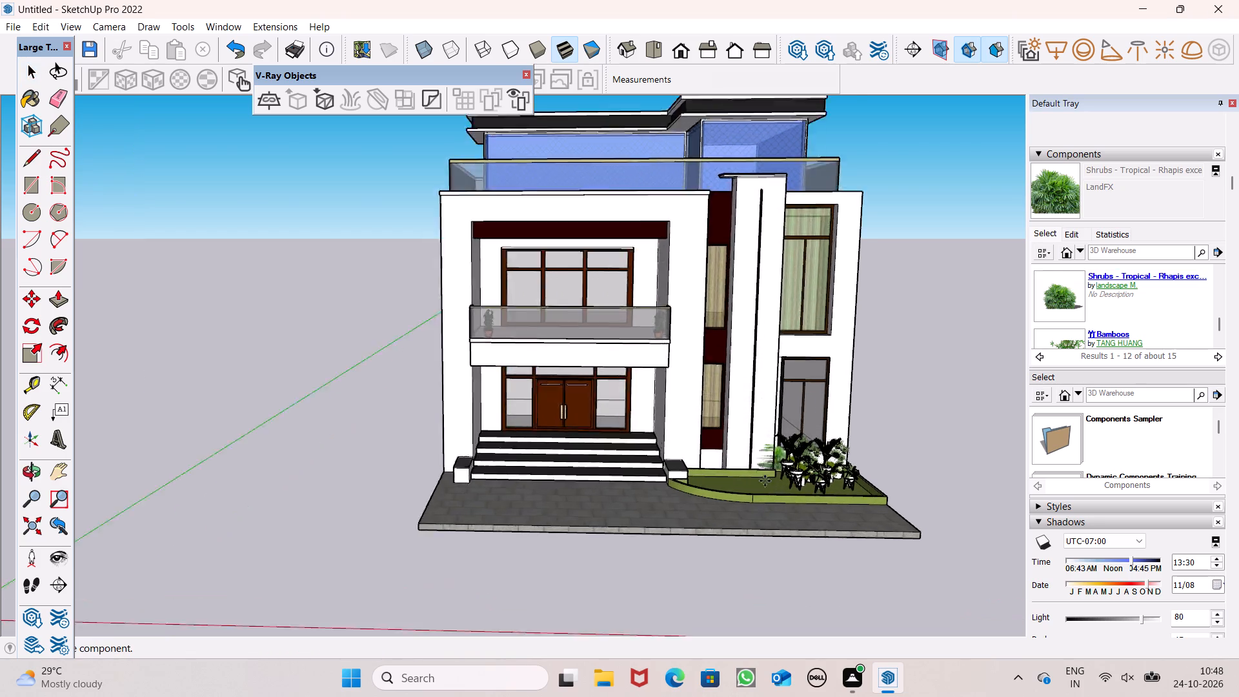
scroll(765, 481, up, 2)
middle_drag(748, 500, 675, 603)
scroll(677, 604, up, 8)
scroll(647, 499, up, 2)
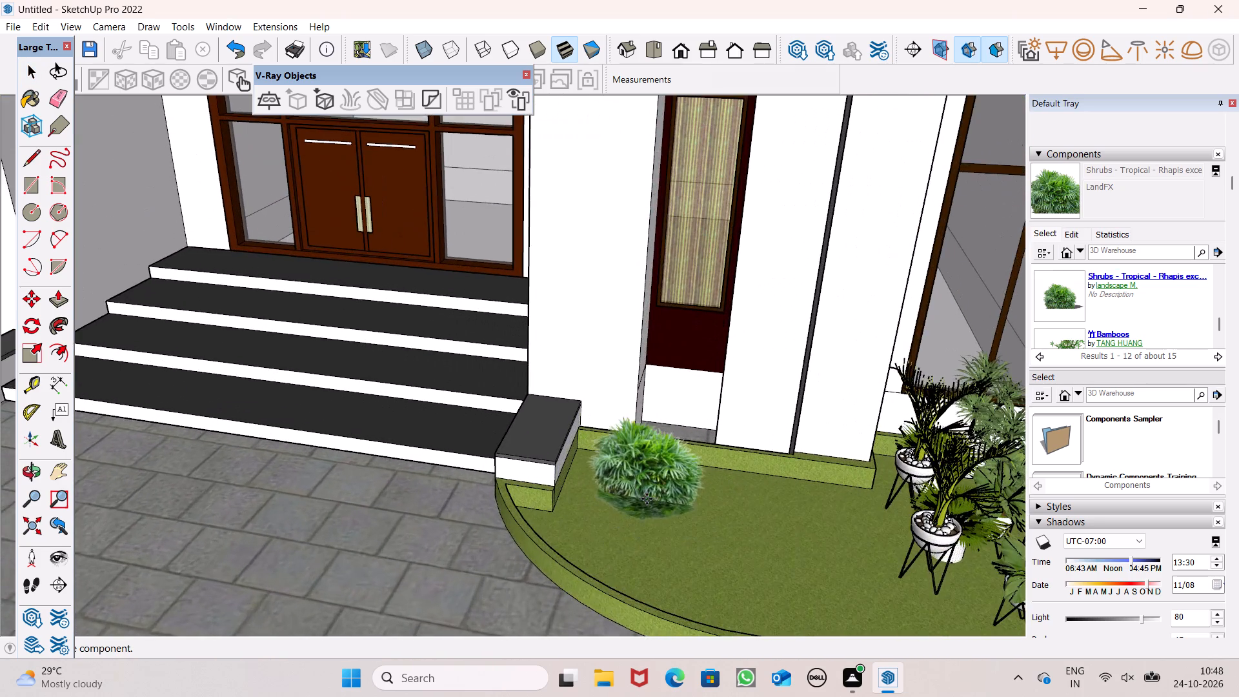
scroll(647, 499, up, 5)
click(605, 505)
Move the Rhapis shrub across the grass so that it sits close against the side block of the steps.
middle_drag(788, 563, 627, 505)
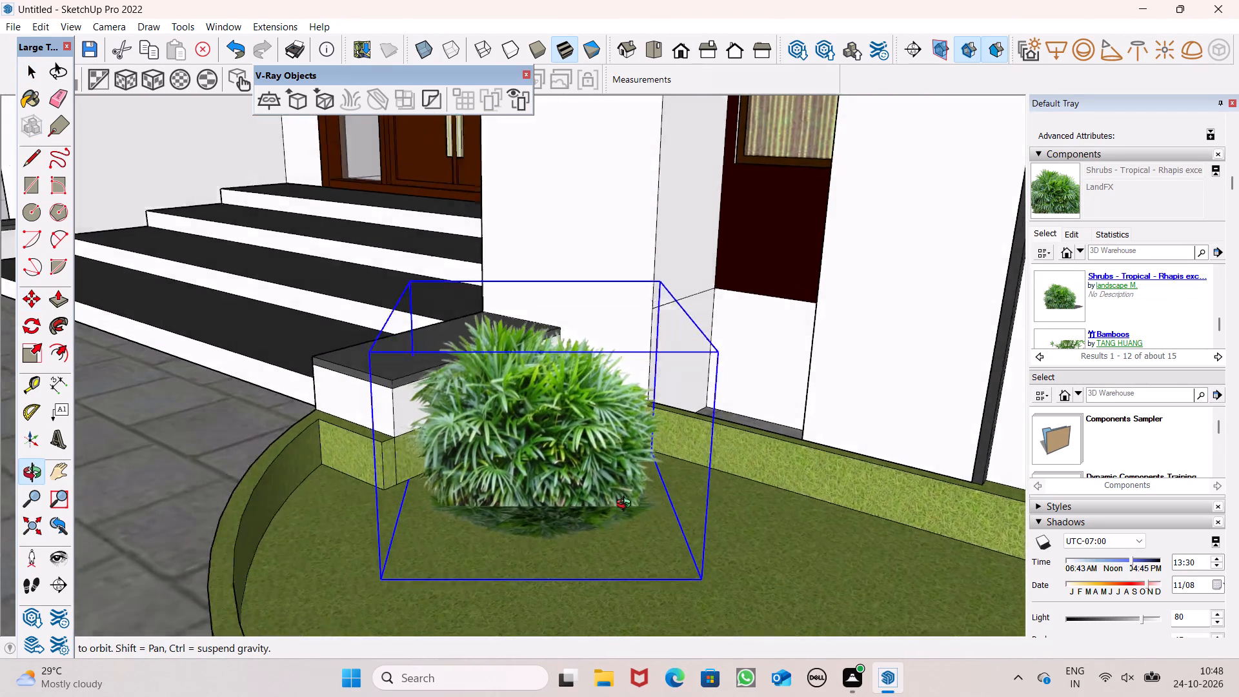
middle_drag(627, 505, 557, 518)
drag(651, 595, 689, 552)
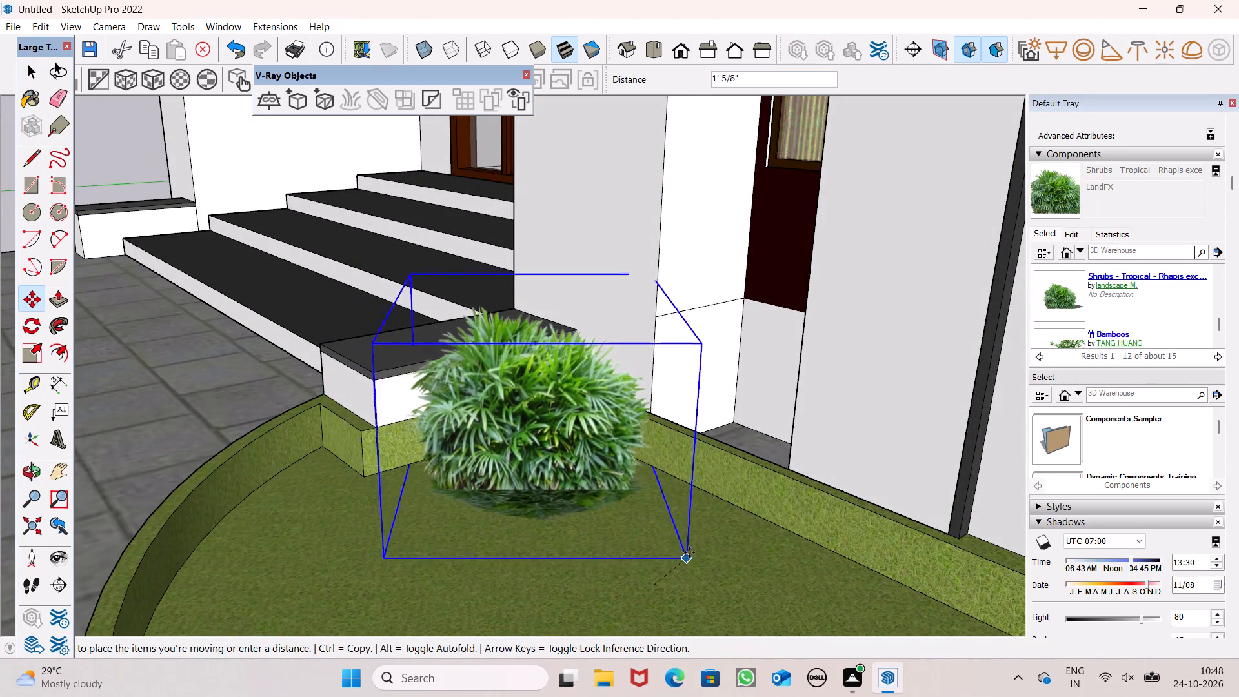
drag(689, 552, 695, 586)
scroll(891, 554, up, 1)
middle_drag(891, 554, 1171, 443)
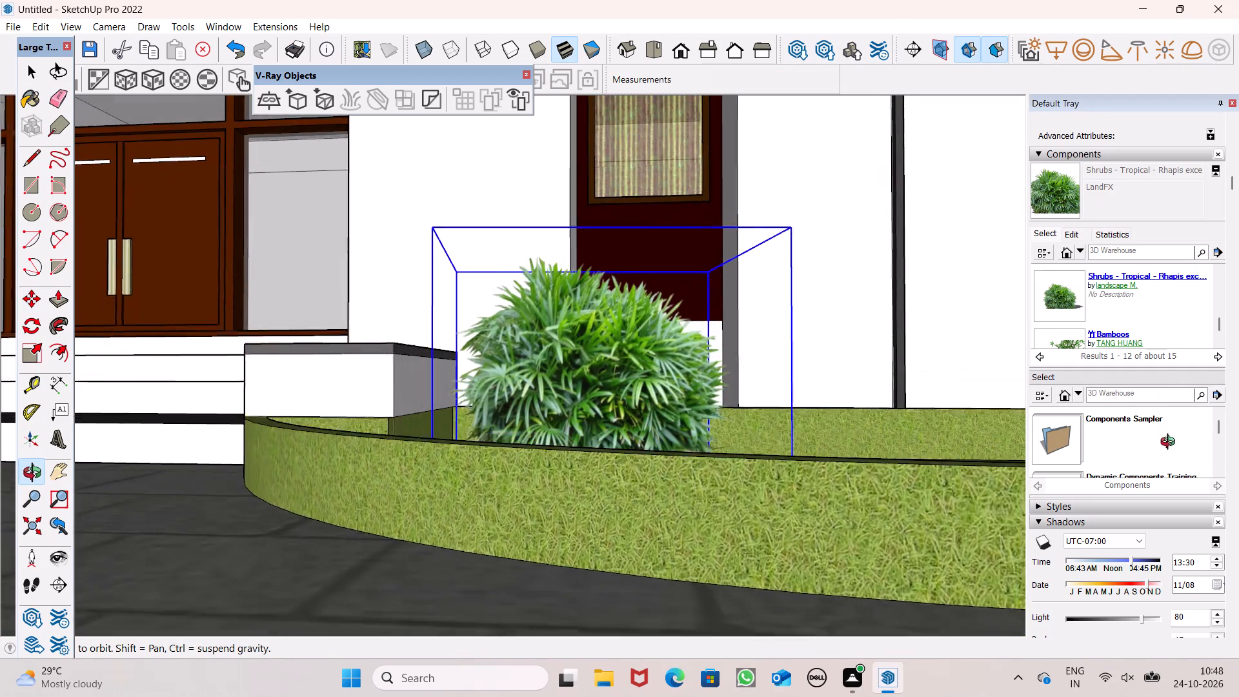
middle_drag(1171, 443, 1176, 468)
scroll(952, 410, down, 2)
middle_drag(886, 433, 1012, 533)
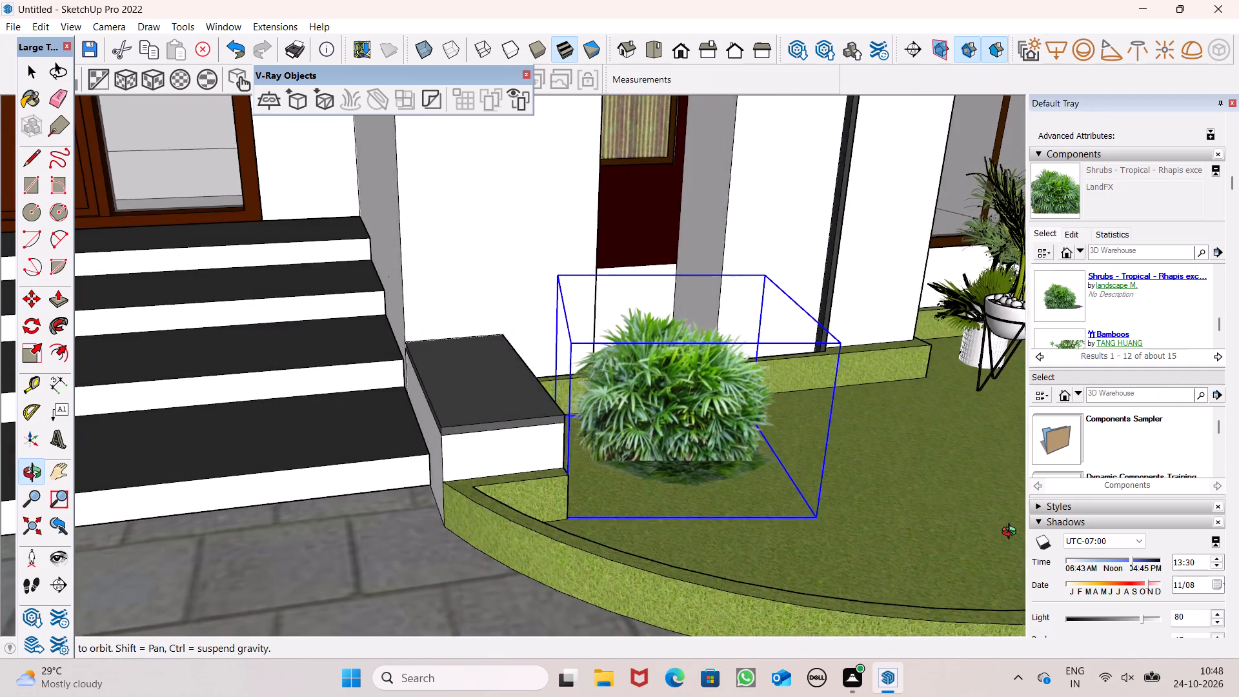
middle_drag(1012, 533, 943, 532)
scroll(832, 492, up, 4)
drag(812, 556, 812, 558)
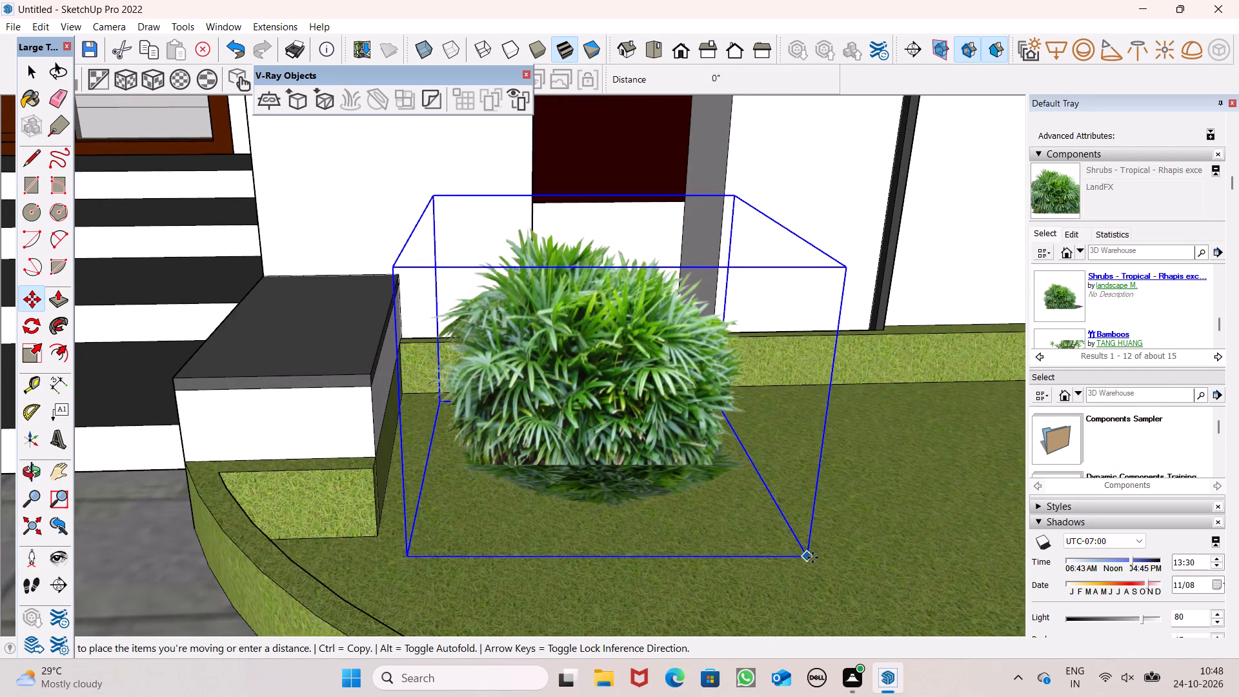
drag(812, 558, 737, 532)
scroll(598, 383, down, 10)
Copy the Rhapis shrub twice toward the front of the bed, forming an overlapping row up to the curved kerb.
middle_drag(592, 456, 563, 524)
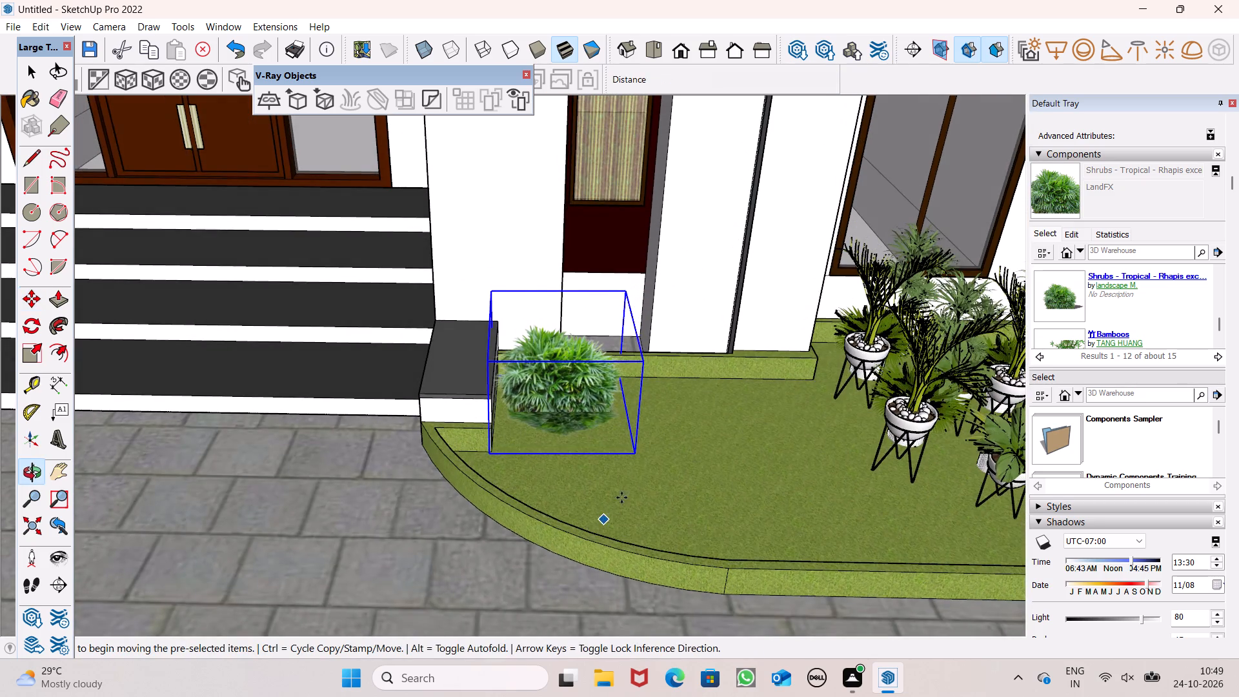
scroll(643, 465, up, 4)
drag(627, 454, 627, 457)
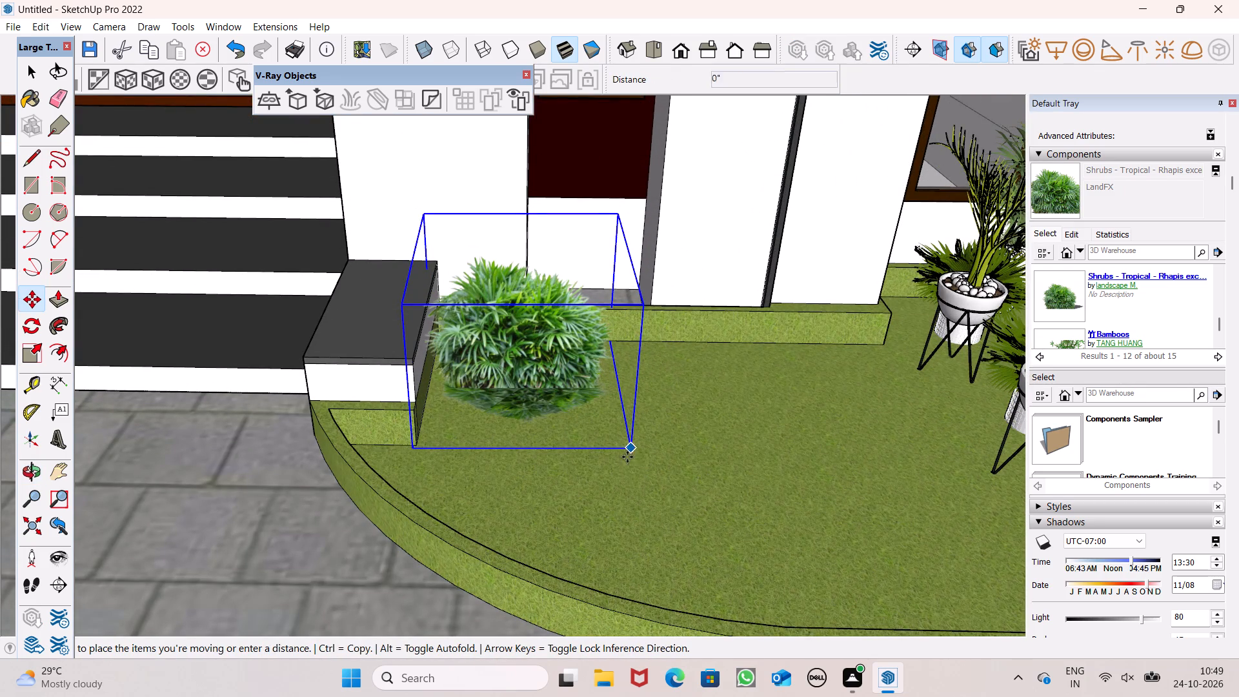
drag(627, 457, 611, 496)
drag(612, 492, 627, 494)
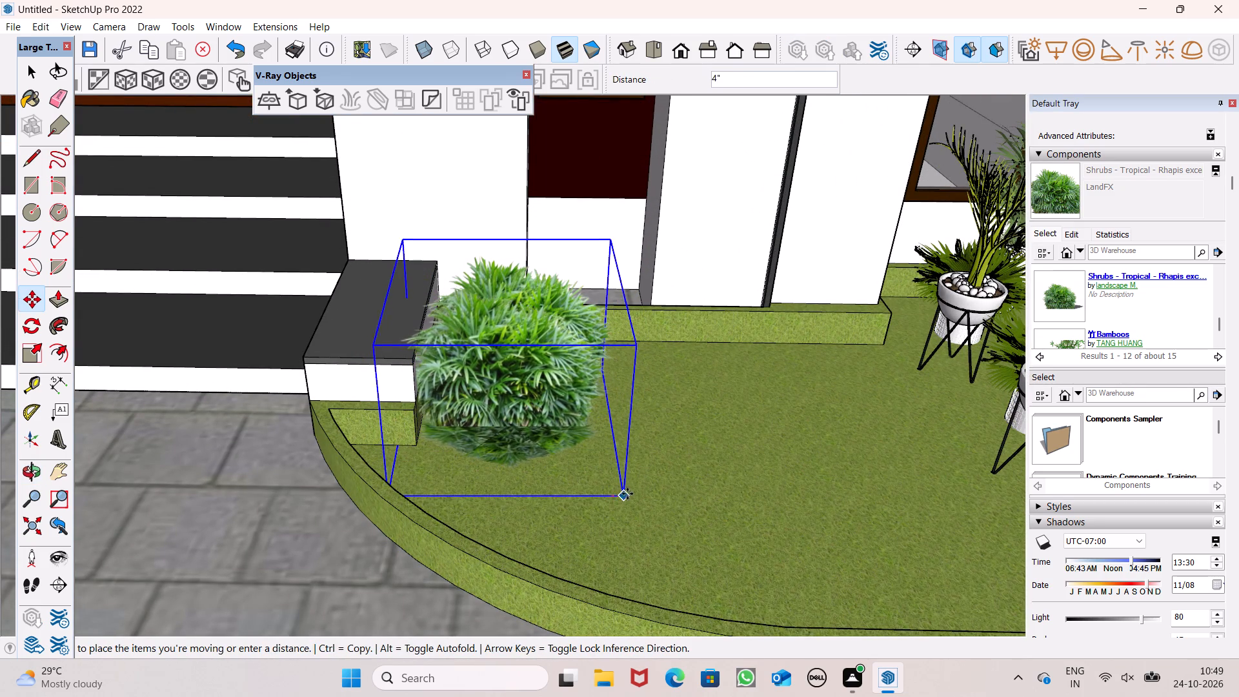
drag(627, 494, 633, 494)
drag(630, 492, 610, 547)
drag(611, 552, 621, 591)
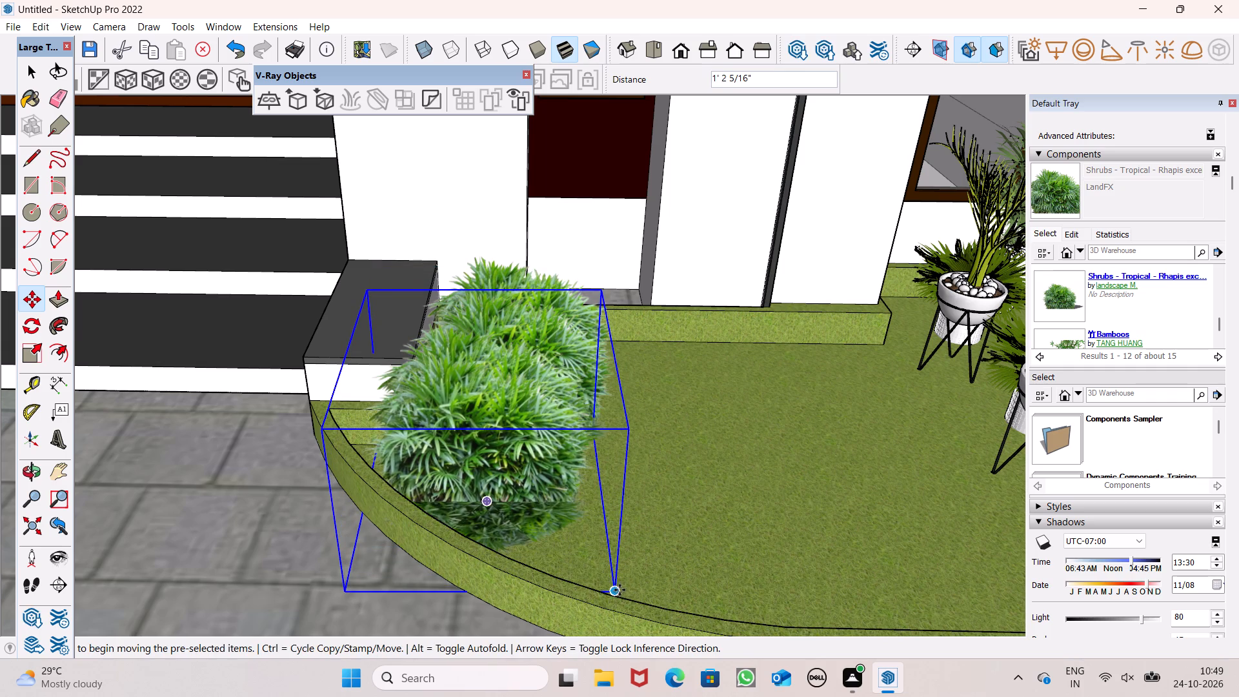
Copy the frontmost shrub across and back to the rear of the grass bed, near the wall recess.
drag(619, 589, 812, 574)
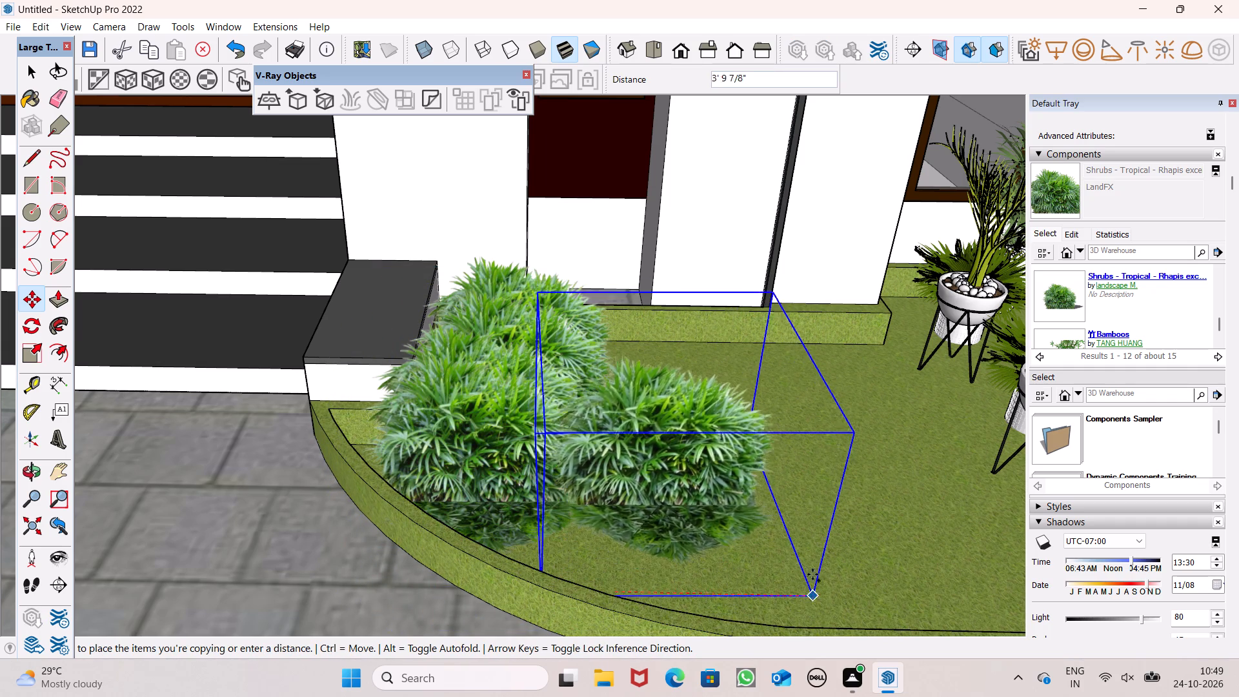
drag(812, 574, 813, 427)
Move the rear shrub copy about 1' 1" so that it sits closer to the shrub row by the steps.
middle_drag(802, 441, 852, 382)
scroll(709, 334, up, 4)
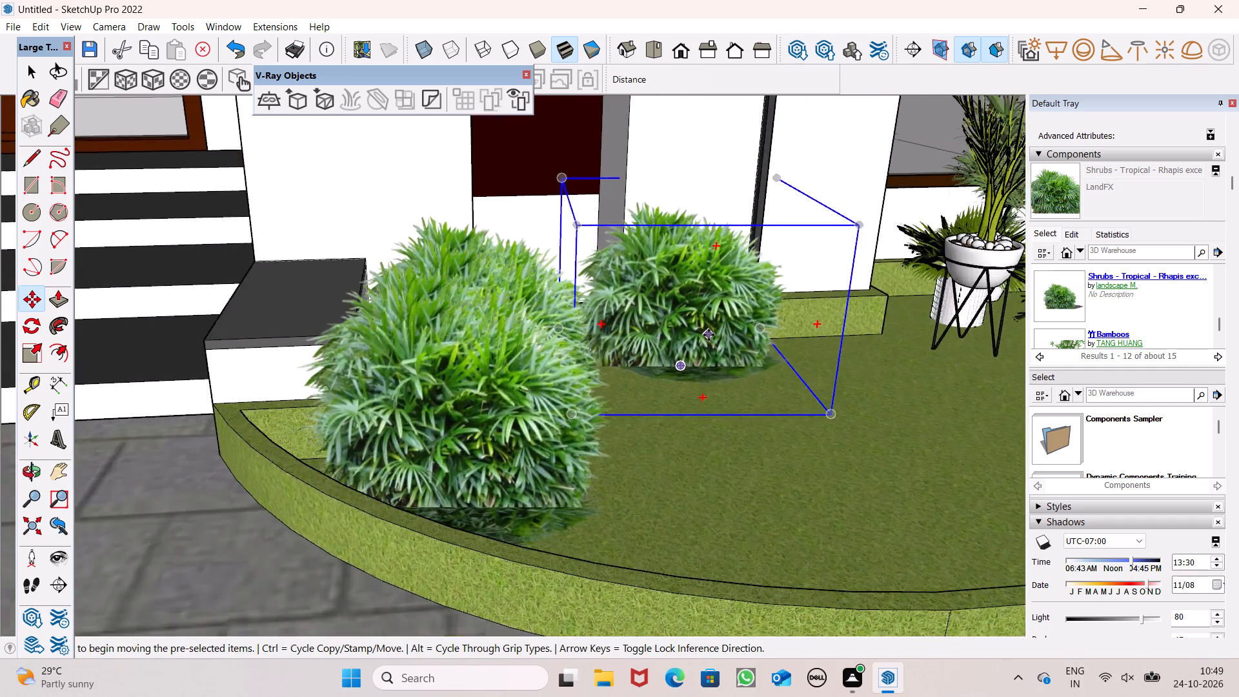
scroll(709, 335, up, 4)
scroll(684, 315, down, 6)
middle_drag(734, 395, 460, 435)
scroll(696, 397, up, 1)
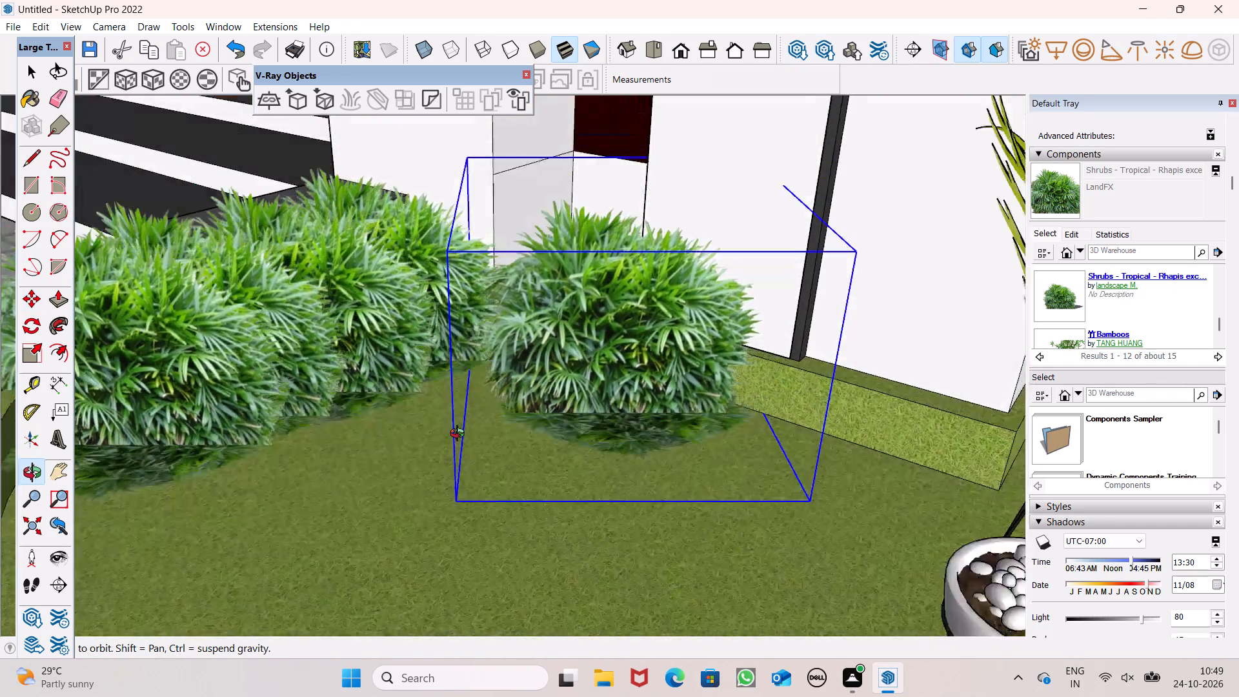
middle_drag(460, 435, 472, 455)
scroll(486, 354, down, 2)
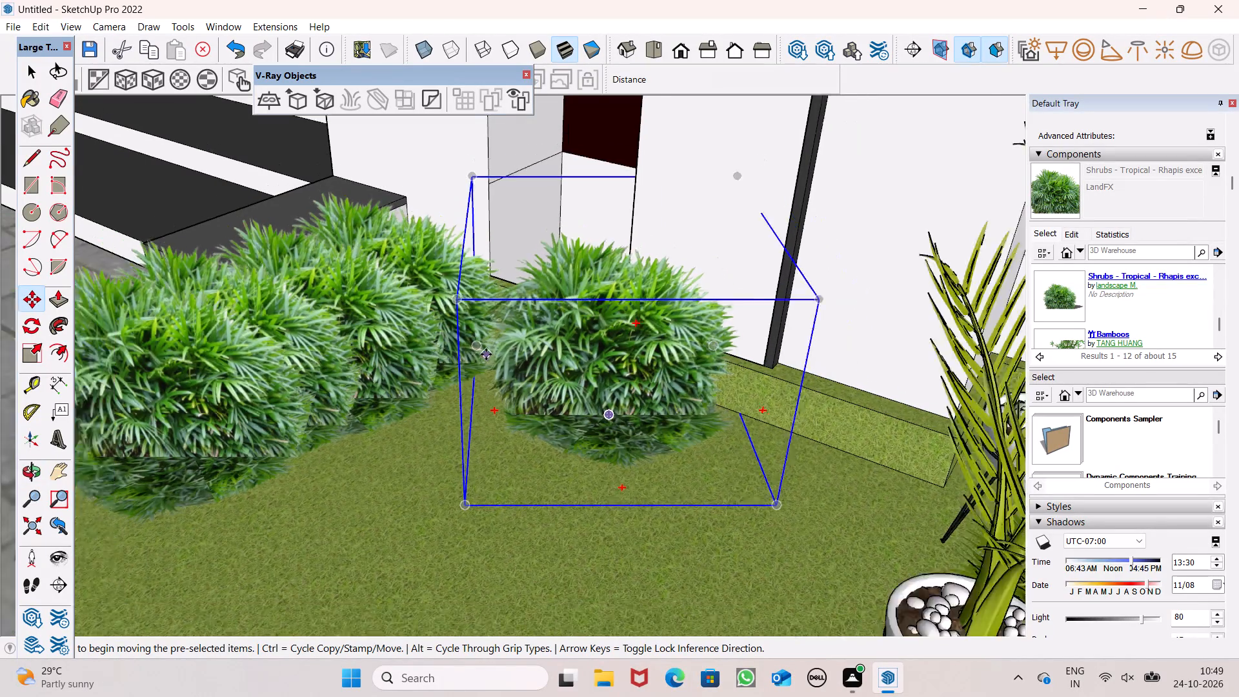
scroll(486, 354, down, 8)
middle_drag(575, 380, 658, 429)
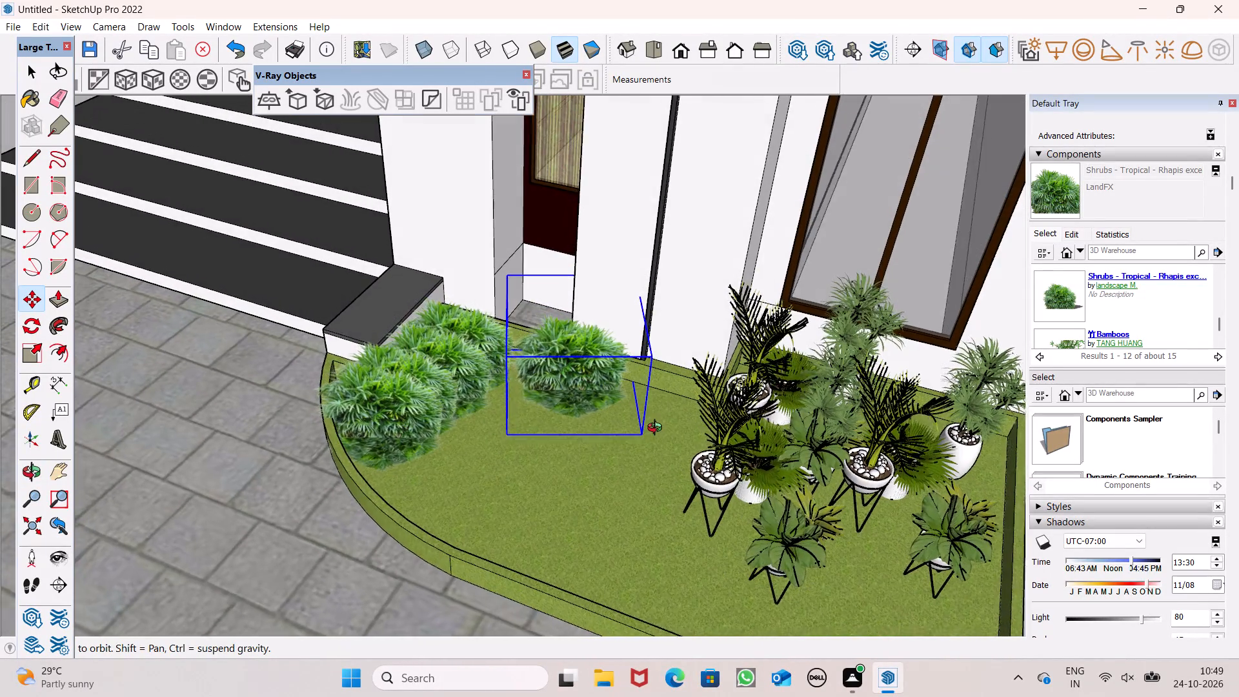
middle_drag(658, 429, 663, 432)
drag(649, 442, 623, 458)
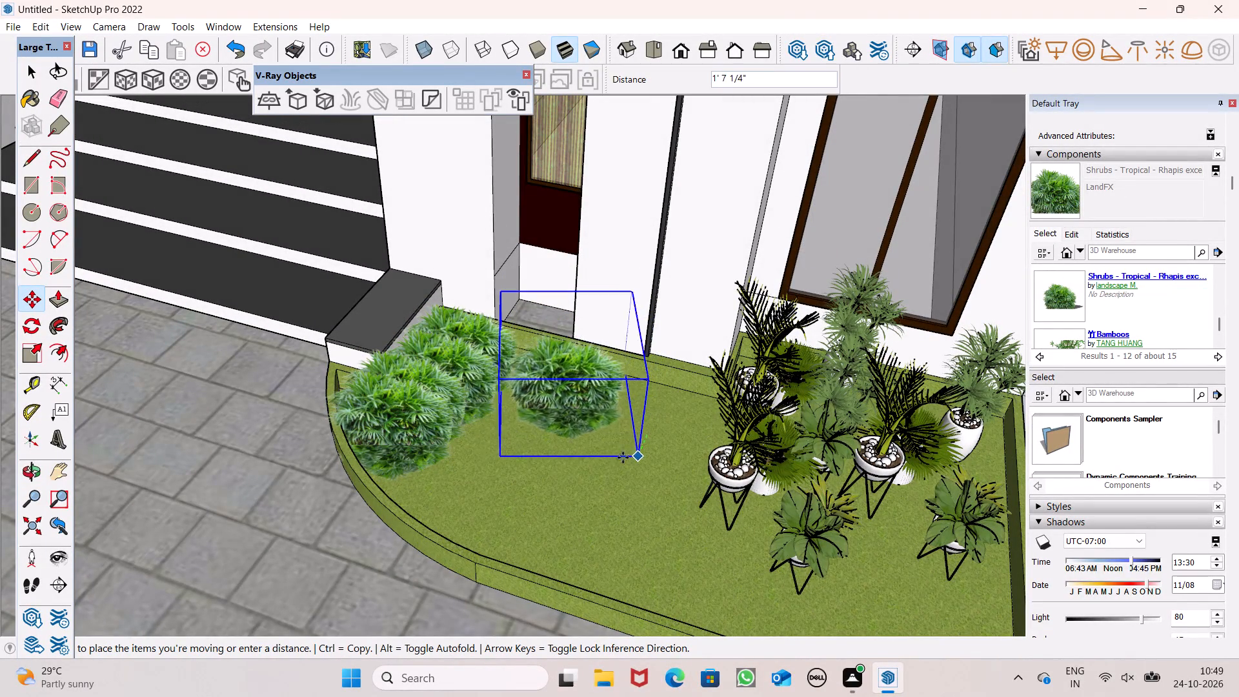
drag(623, 458, 618, 432)
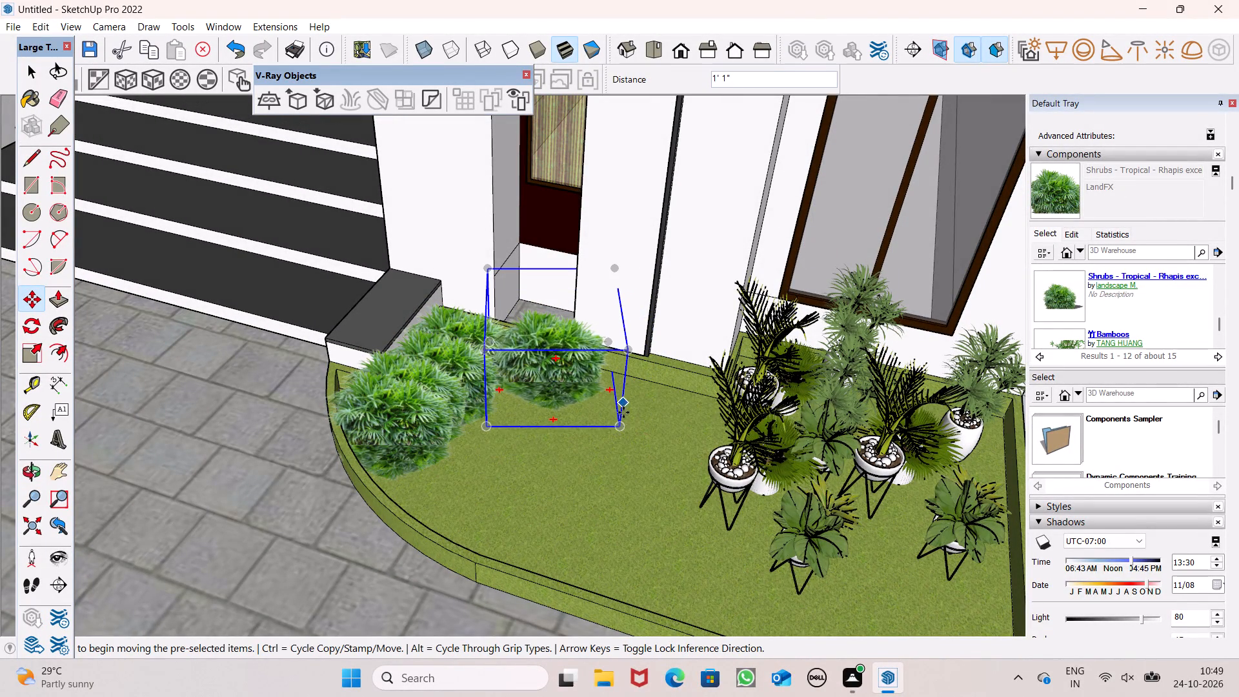
Copy the rear shrub along the back kerb toward the potted plants, beside the one in front of the recess.
drag(621, 431, 669, 450)
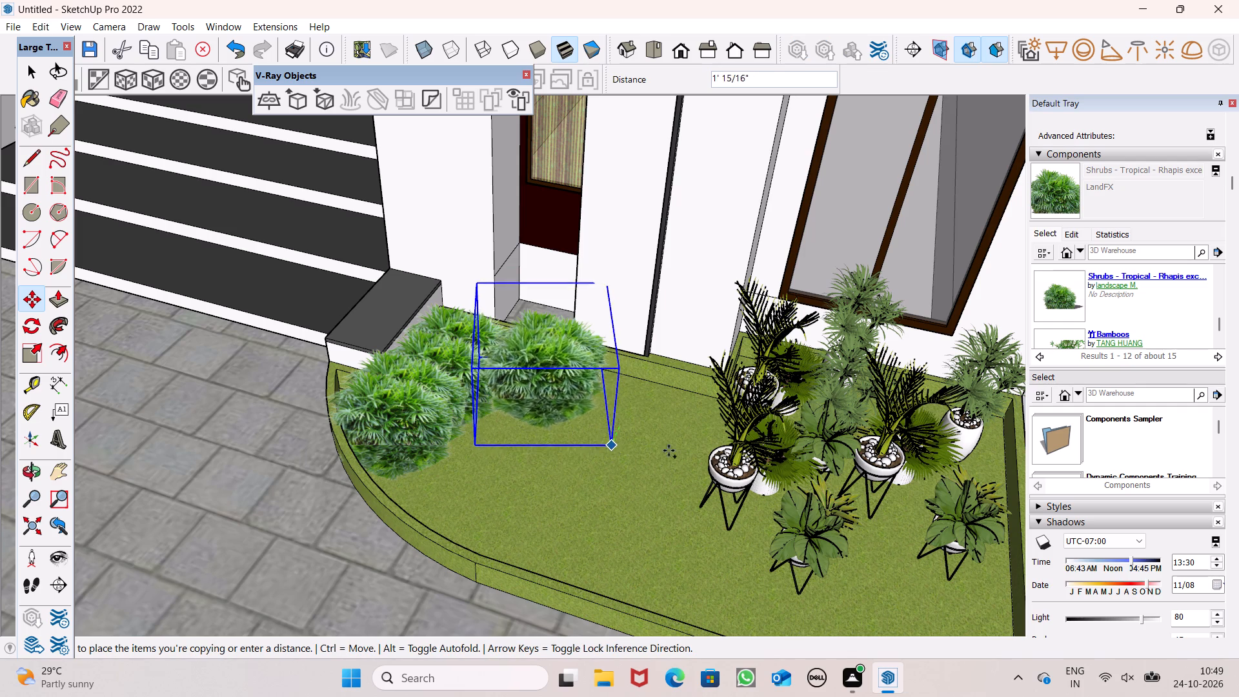
drag(669, 450, 714, 456)
middle_drag(621, 476, 734, 434)
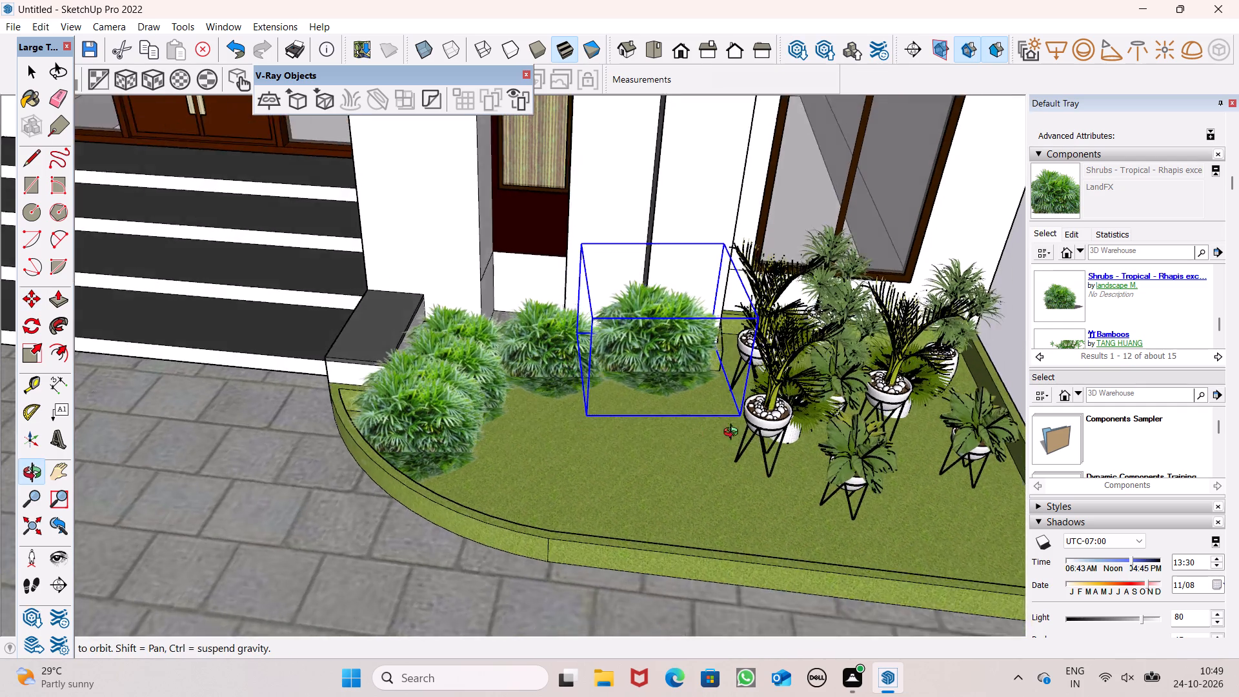
Move the rear shrub nearest the potted plants about 3' 5" so it sits beside the shrub in front of the recess.
middle_drag(734, 434, 841, 426)
drag(614, 376, 605, 399)
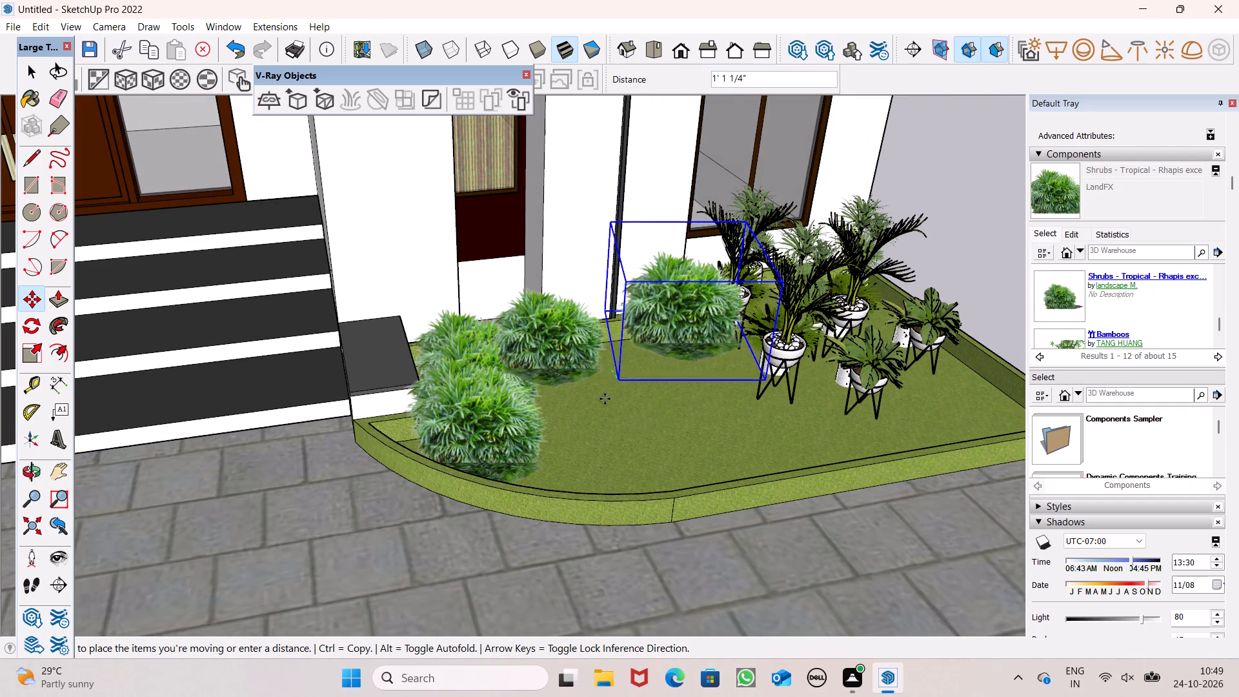
drag(605, 399, 582, 403)
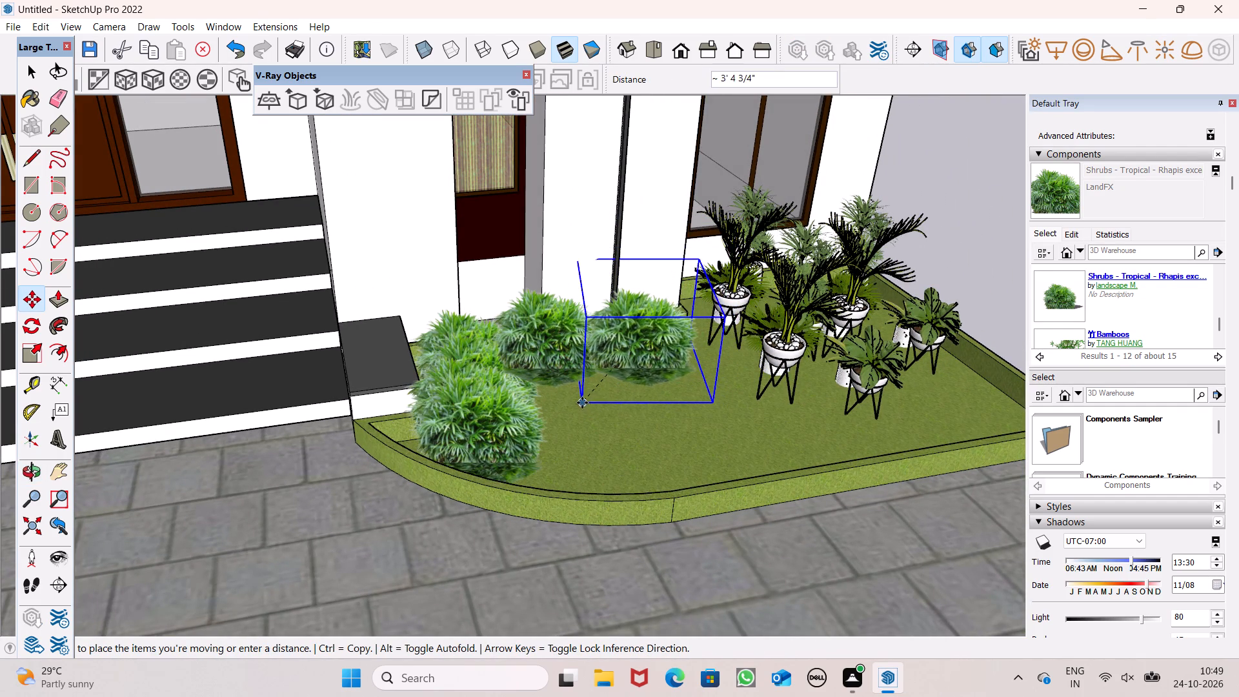
drag(582, 403, 580, 403)
Copy the rear shrub toward the potted plants, and copy that shrub about 2' 4" forward to start a front row.
middle_drag(764, 414, 608, 310)
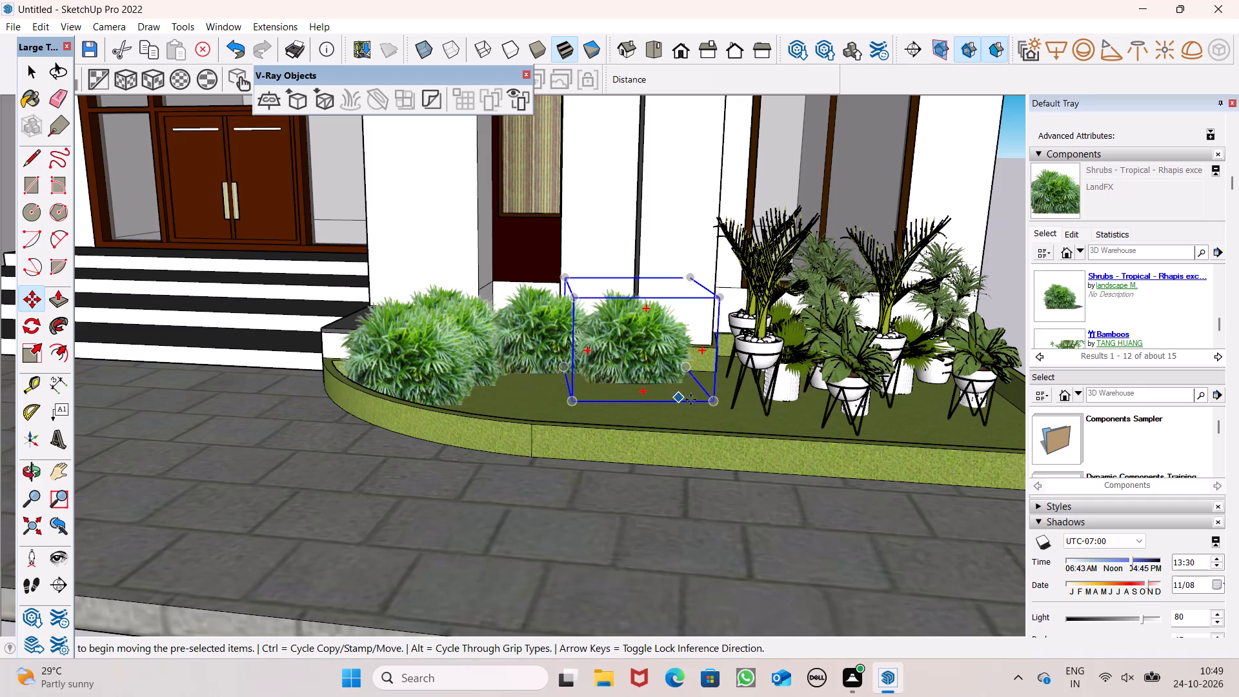
drag(716, 402, 780, 407)
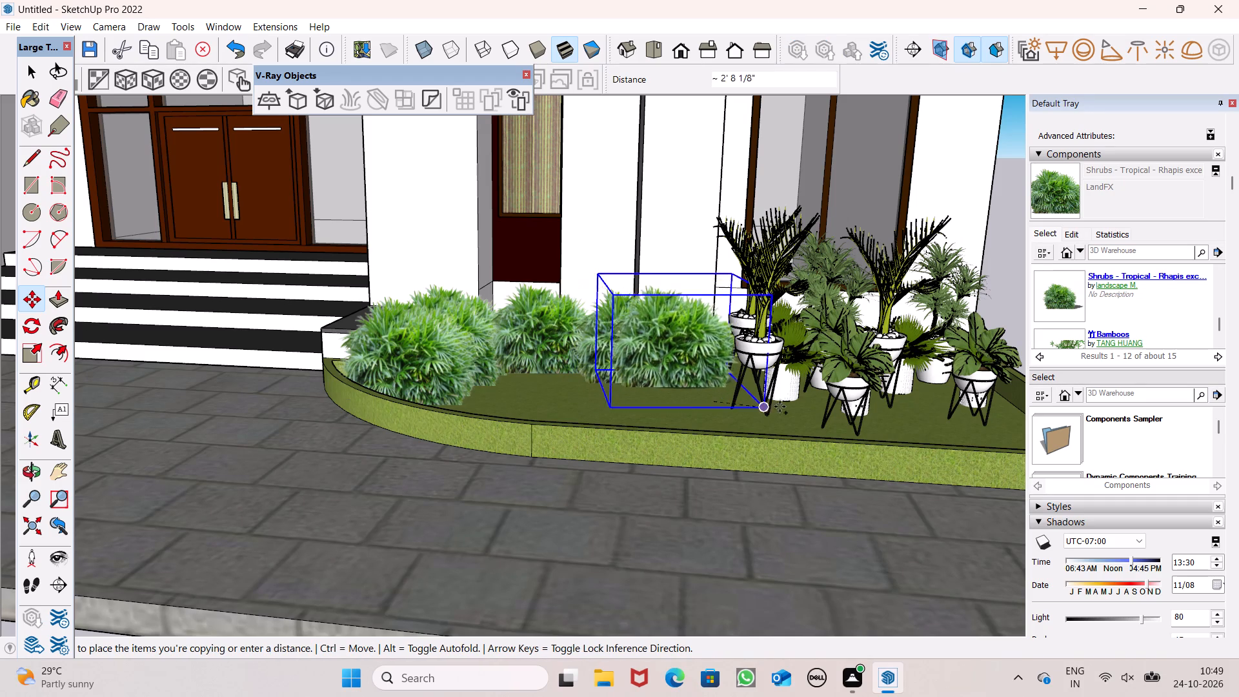
drag(780, 407, 792, 406)
drag(793, 407, 810, 422)
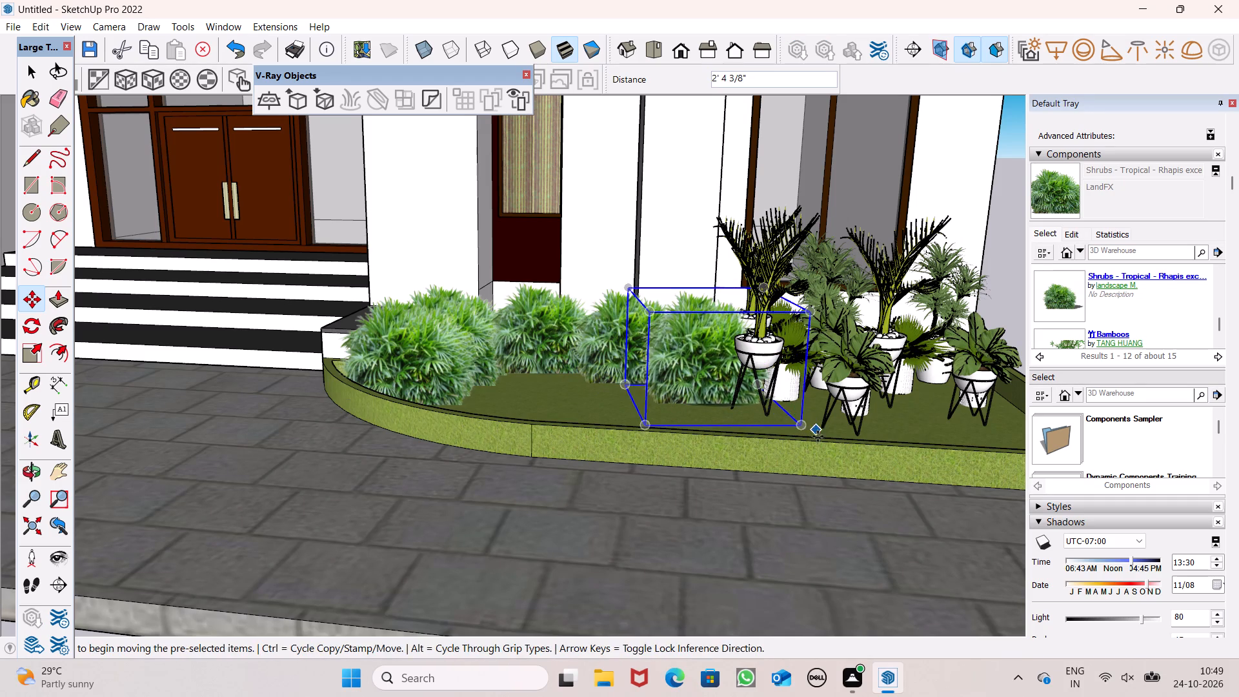
Copy the new front shrub twice toward the entrance steps, extending the front row in front of the rear shrubs.
middle_drag(819, 443, 808, 581)
scroll(798, 560, up, 6)
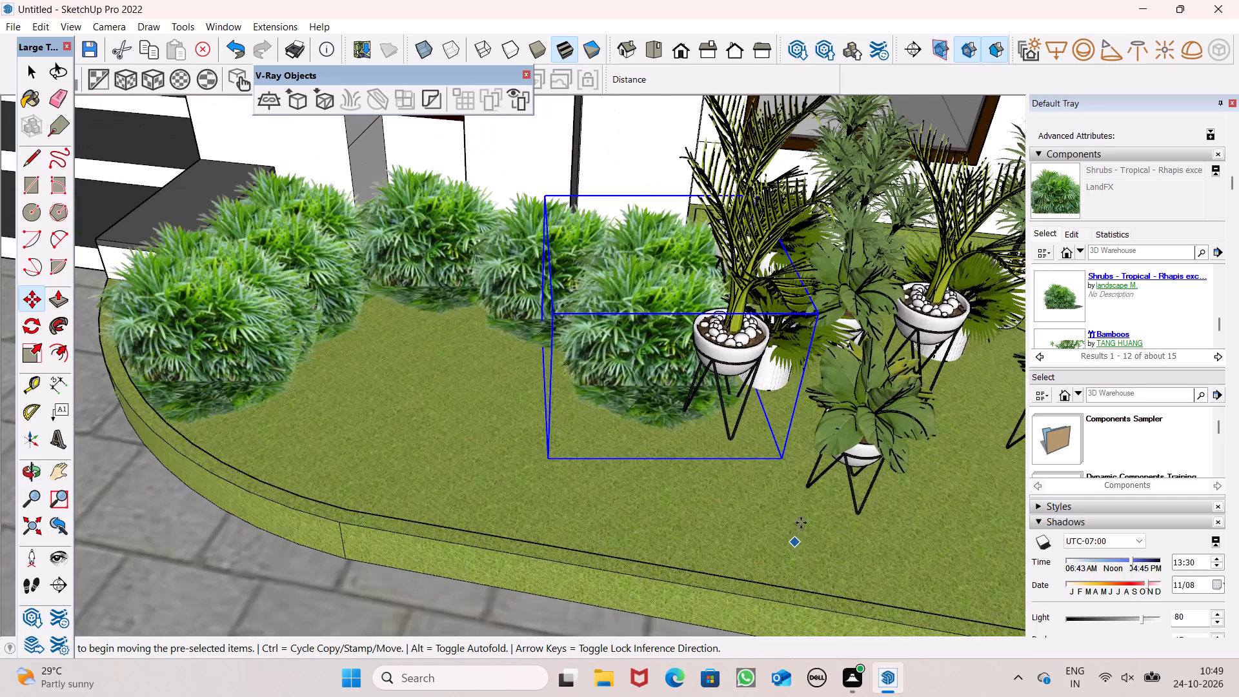
drag(783, 460, 684, 456)
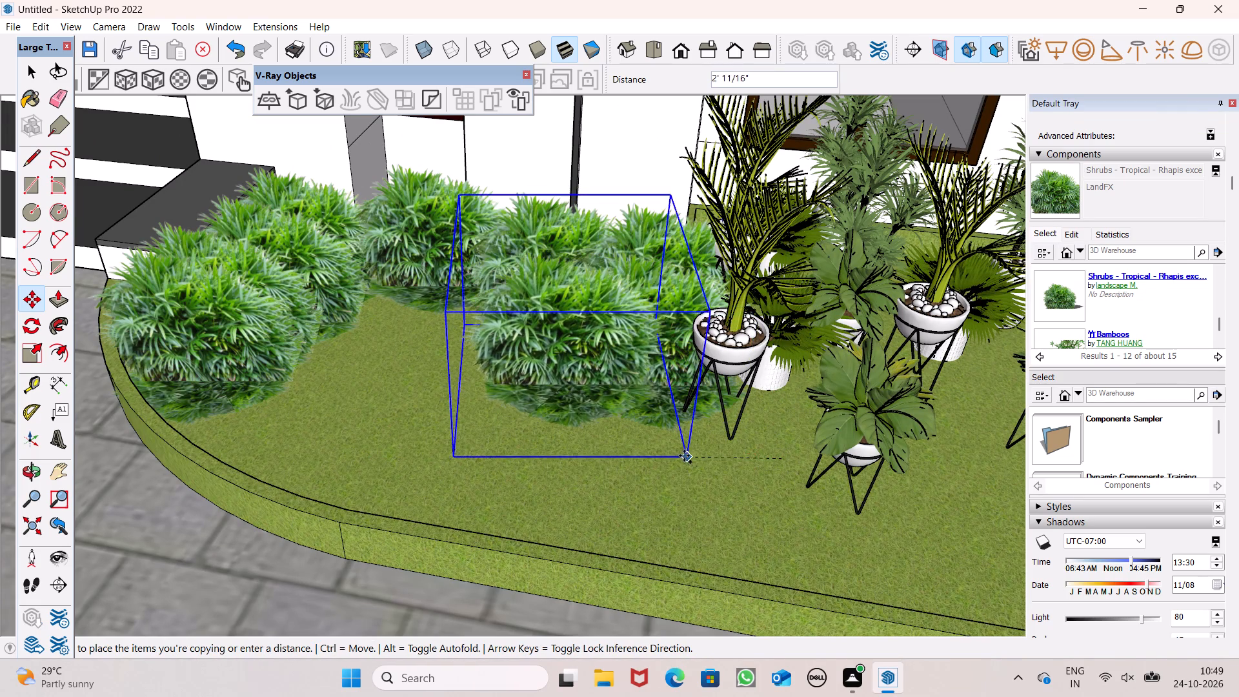
drag(684, 456, 638, 450)
click(638, 450)
drag(636, 450, 559, 450)
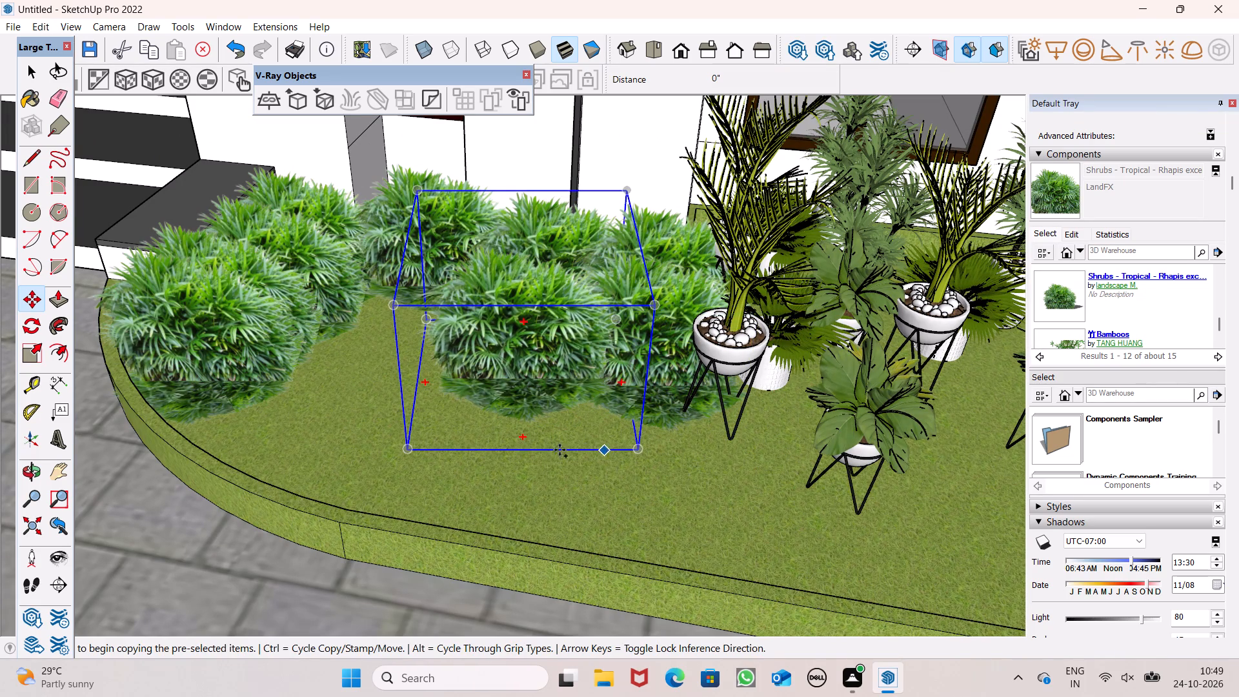
drag(559, 450, 459, 409)
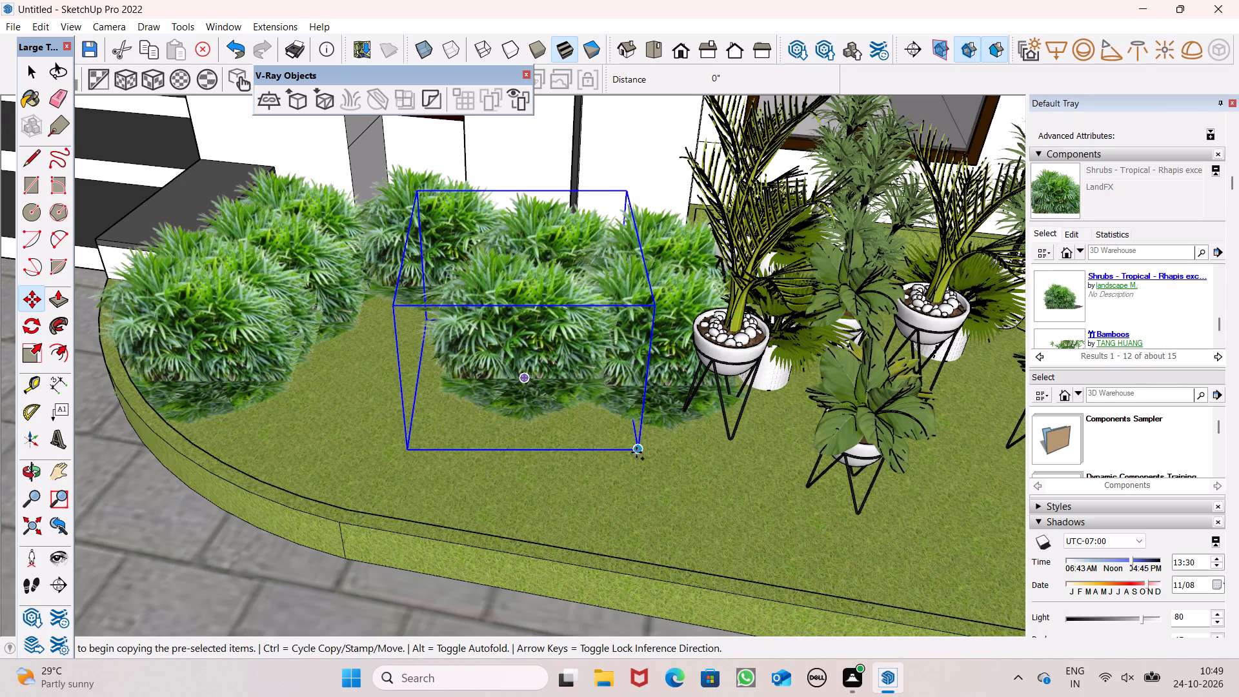
drag(636, 452, 479, 425)
Move the last front-row shrub copy about 1' to adjust its place between the neighbouring shrubs.
click(479, 425)
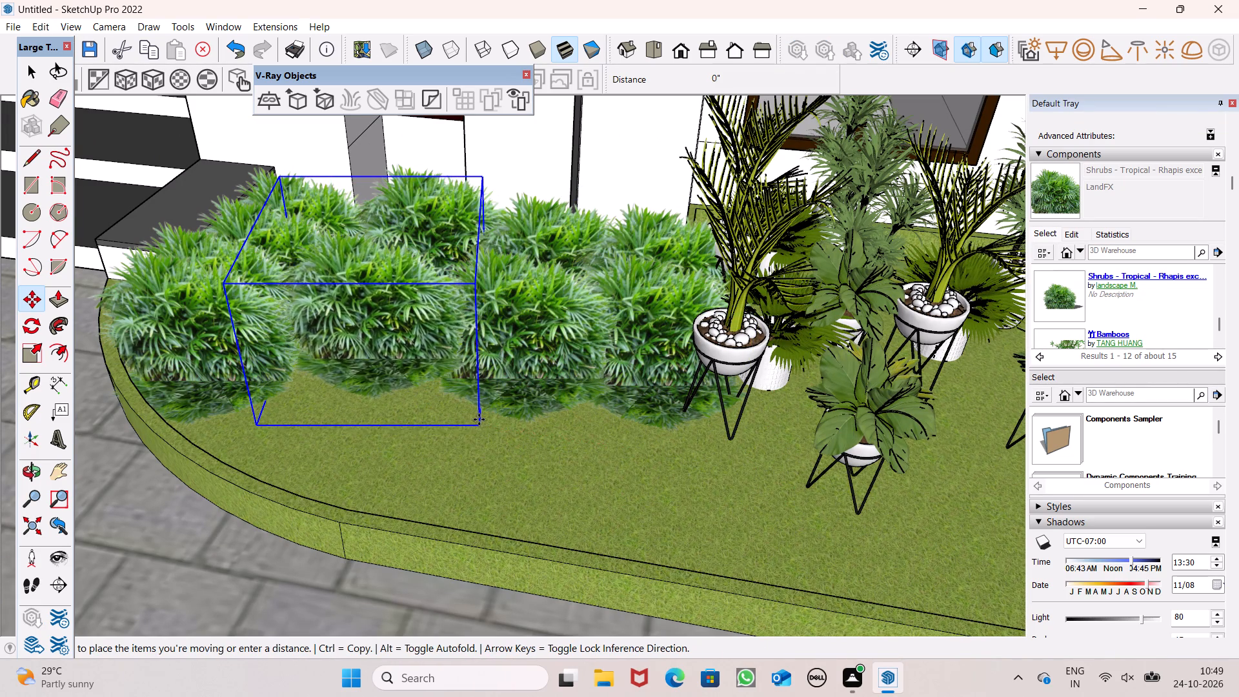
scroll(479, 418, down, 5)
middle_drag(703, 410, 553, 376)
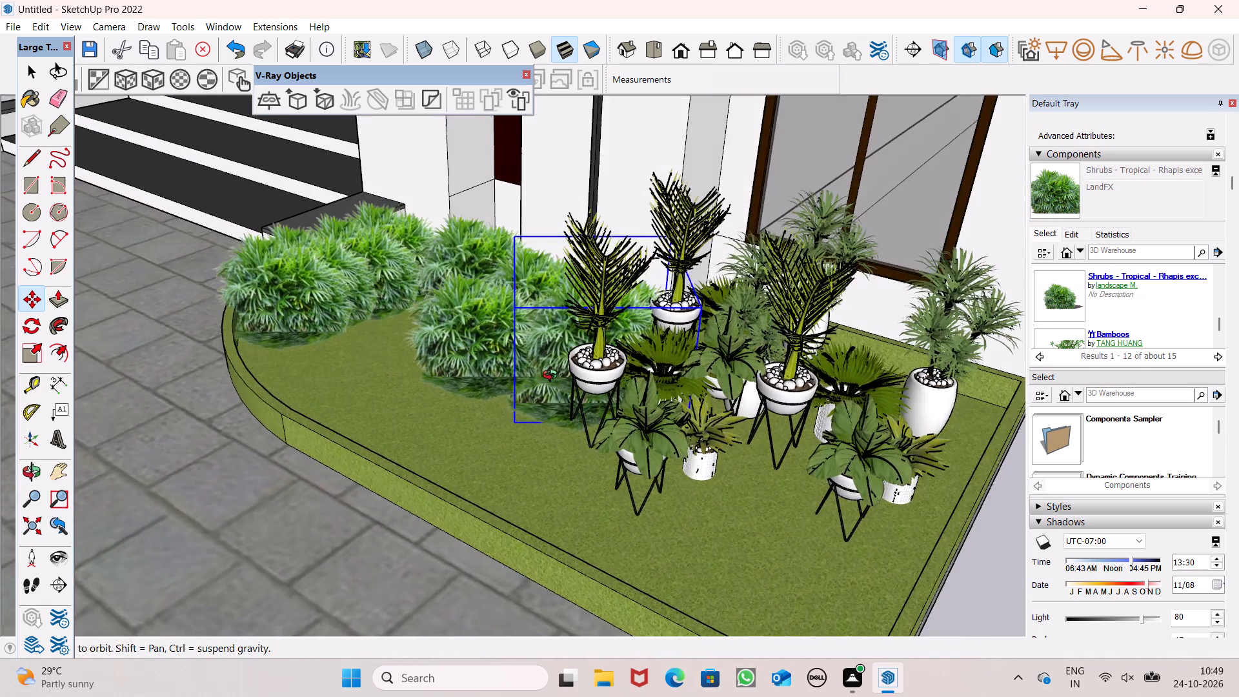
middle_drag(553, 376, 717, 385)
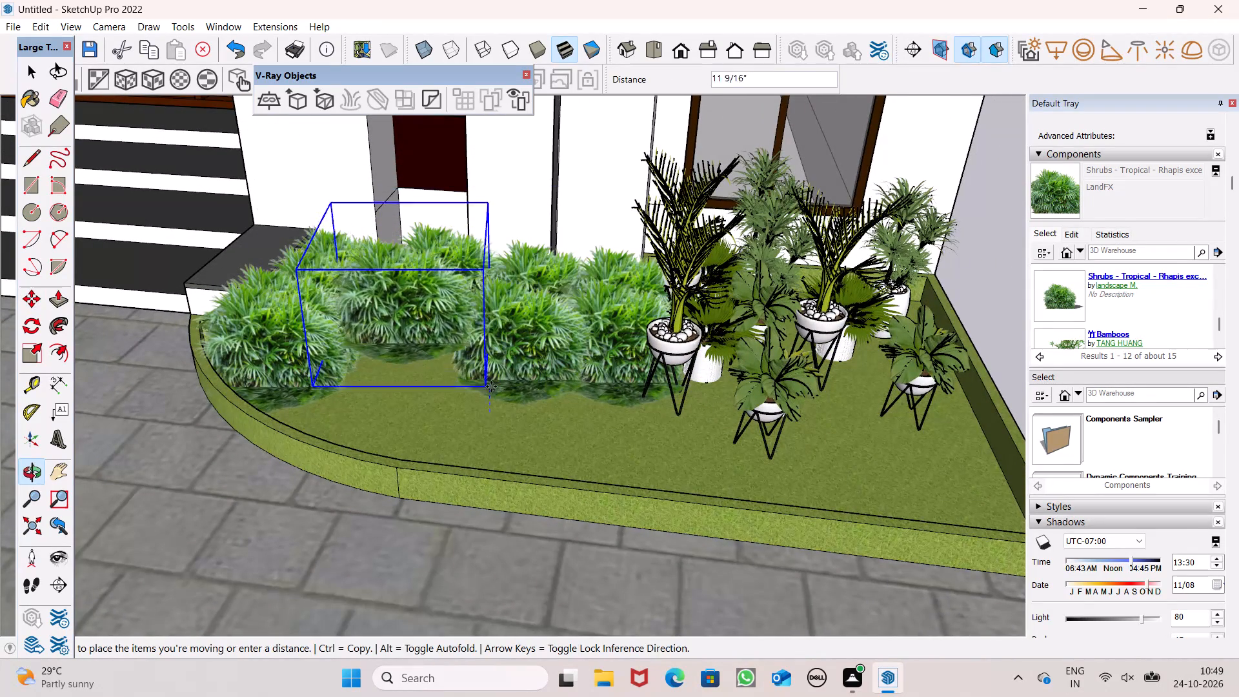
click(492, 392)
Examine the spacing of the shrubs in the grass bed from above and in the context of the whole house.
scroll(584, 353, down, 5)
middle_drag(619, 387, 779, 312)
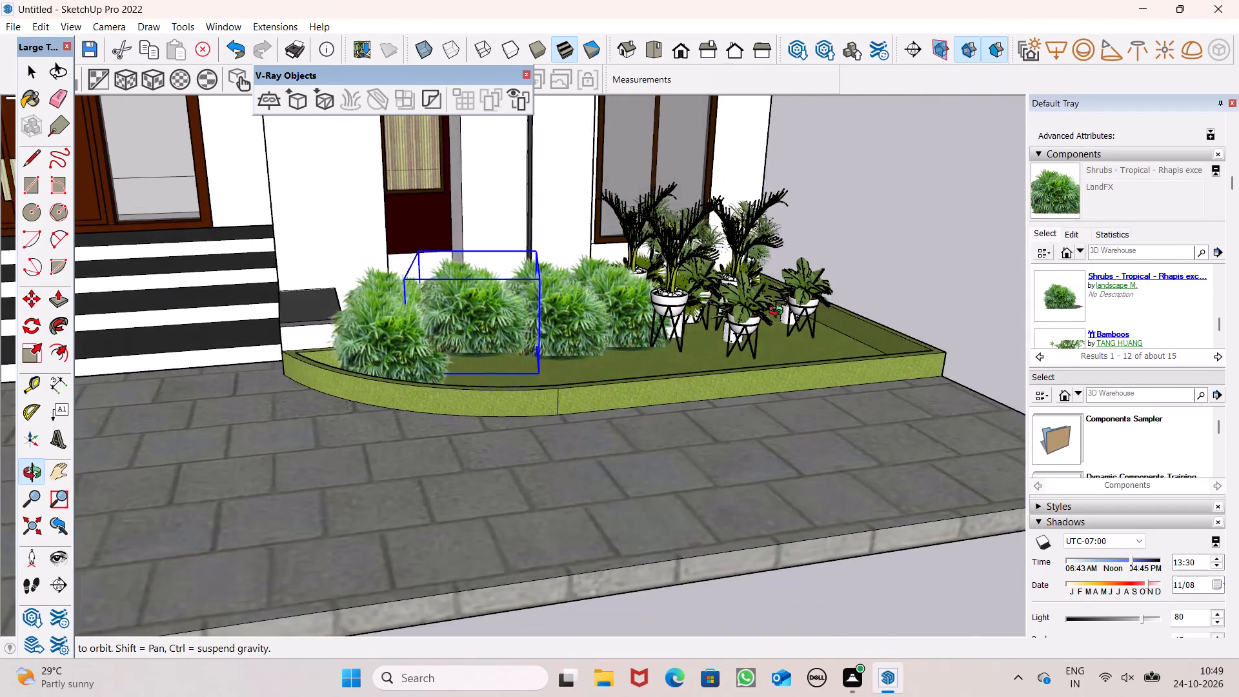
middle_drag(779, 312, 668, 532)
scroll(574, 385, down, 3)
middle_drag(572, 419, 570, 429)
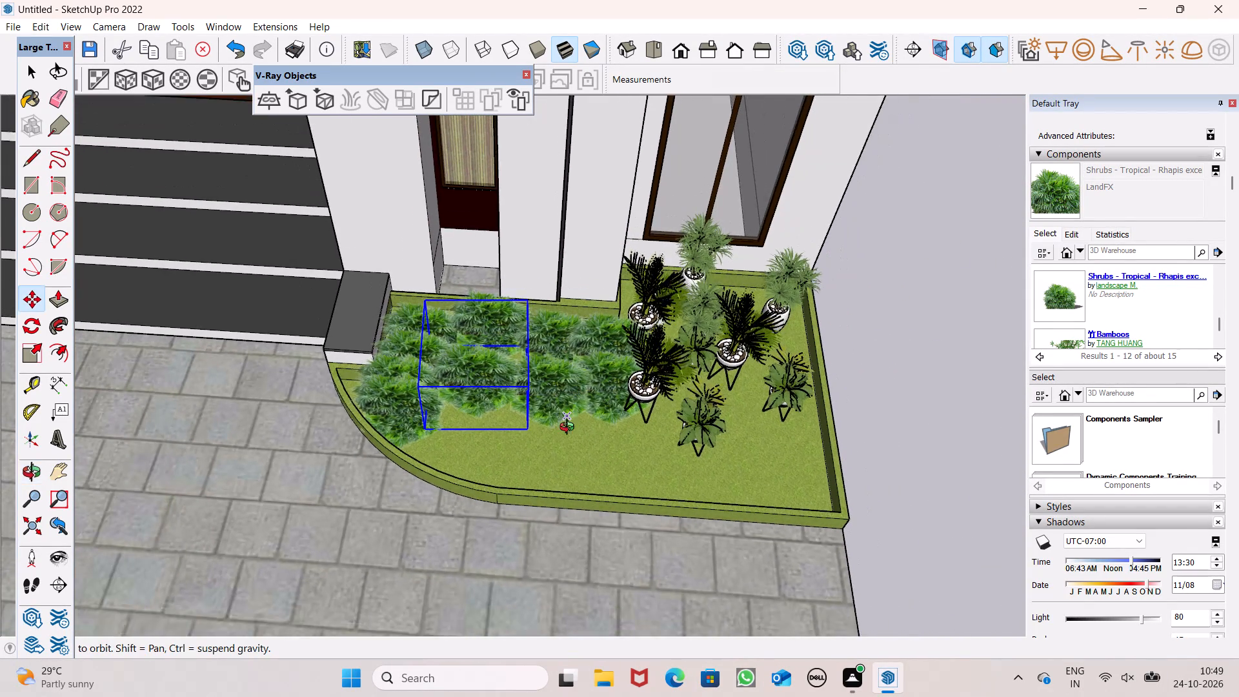
middle_drag(570, 429, 579, 540)
scroll(582, 430, down, 3)
middle_drag(584, 439, 578, 524)
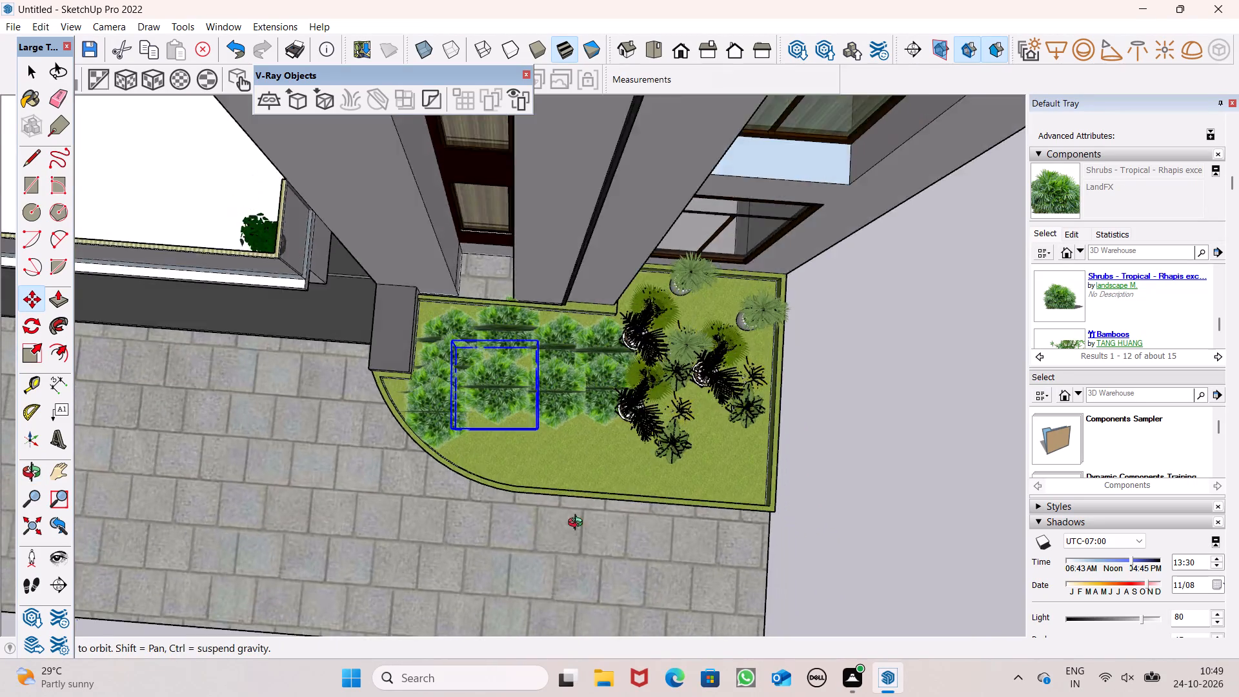
middle_drag(578, 524, 578, 563)
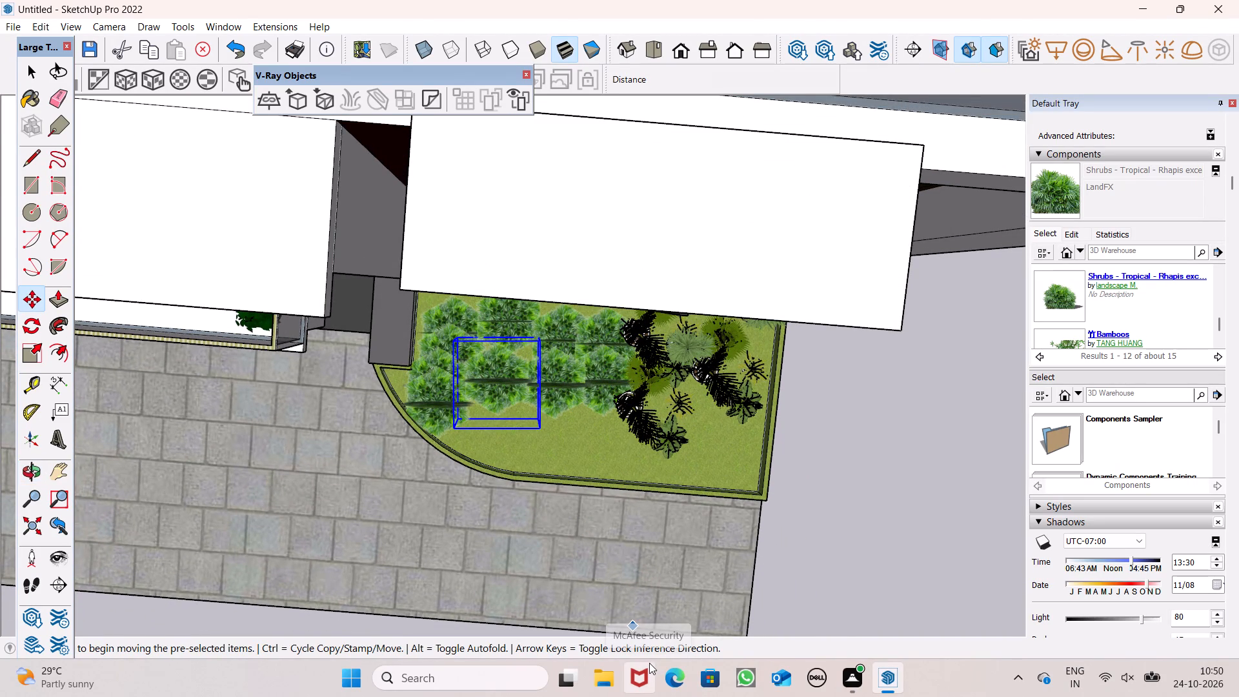
scroll(653, 626, down, 5)
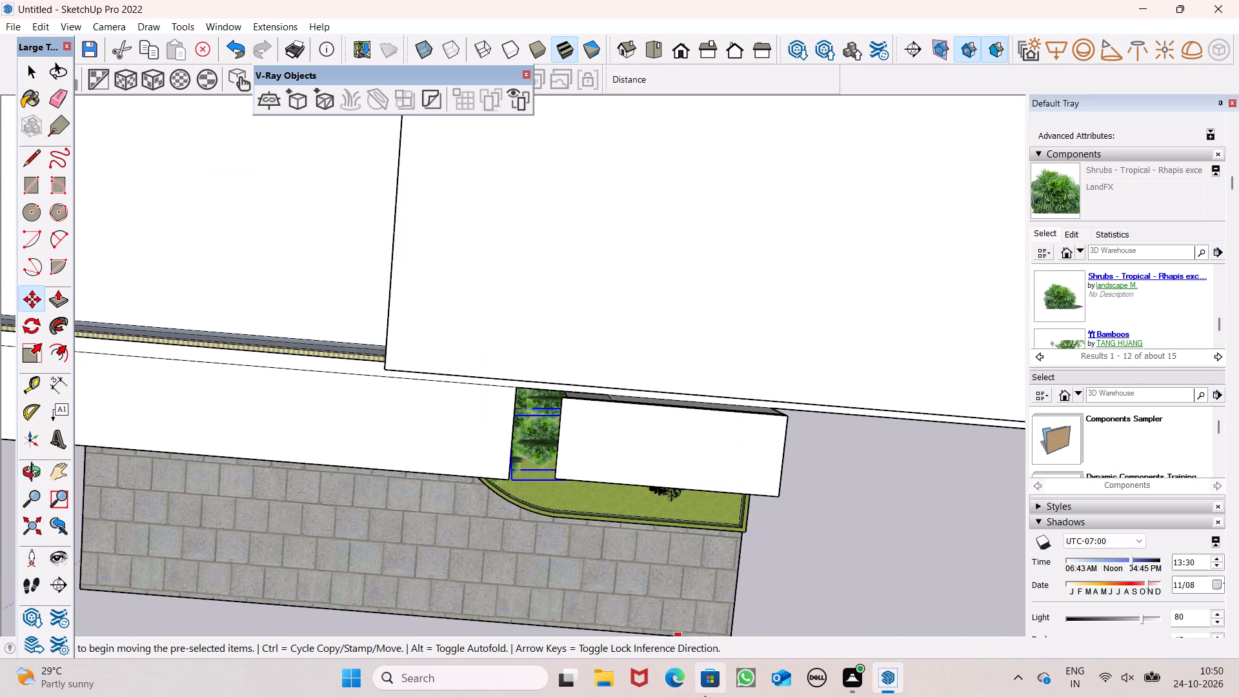
scroll(692, 522, down, 5)
scroll(686, 576, down, 5)
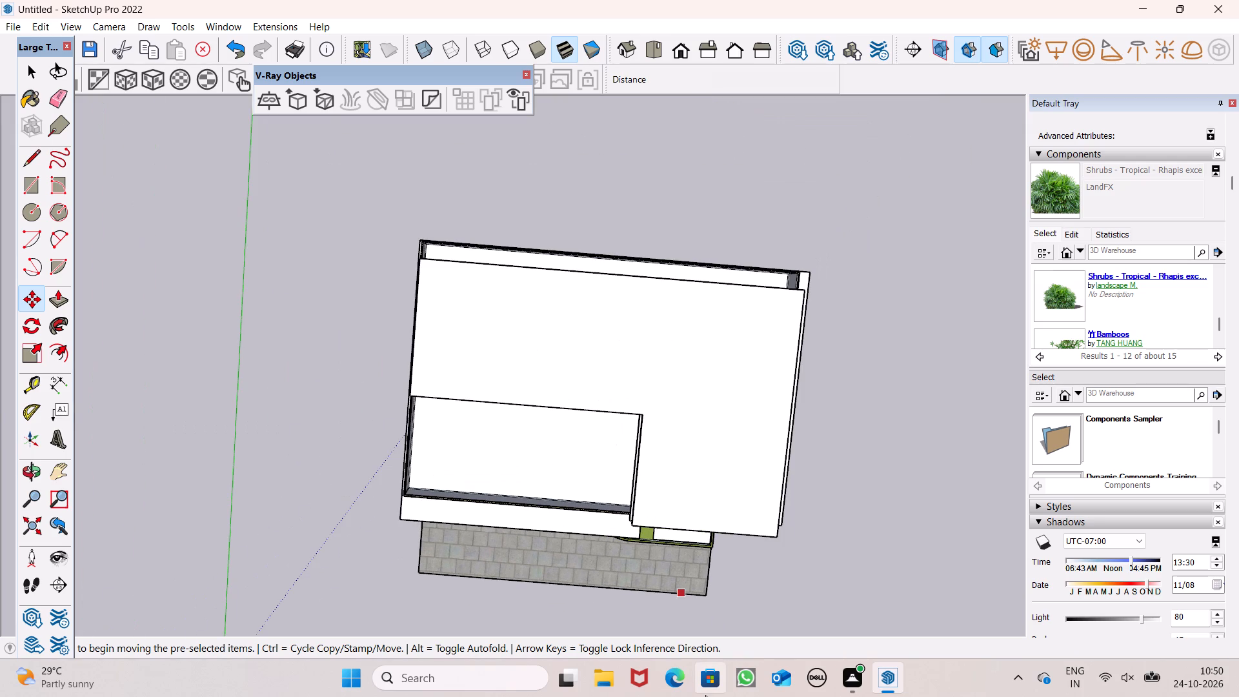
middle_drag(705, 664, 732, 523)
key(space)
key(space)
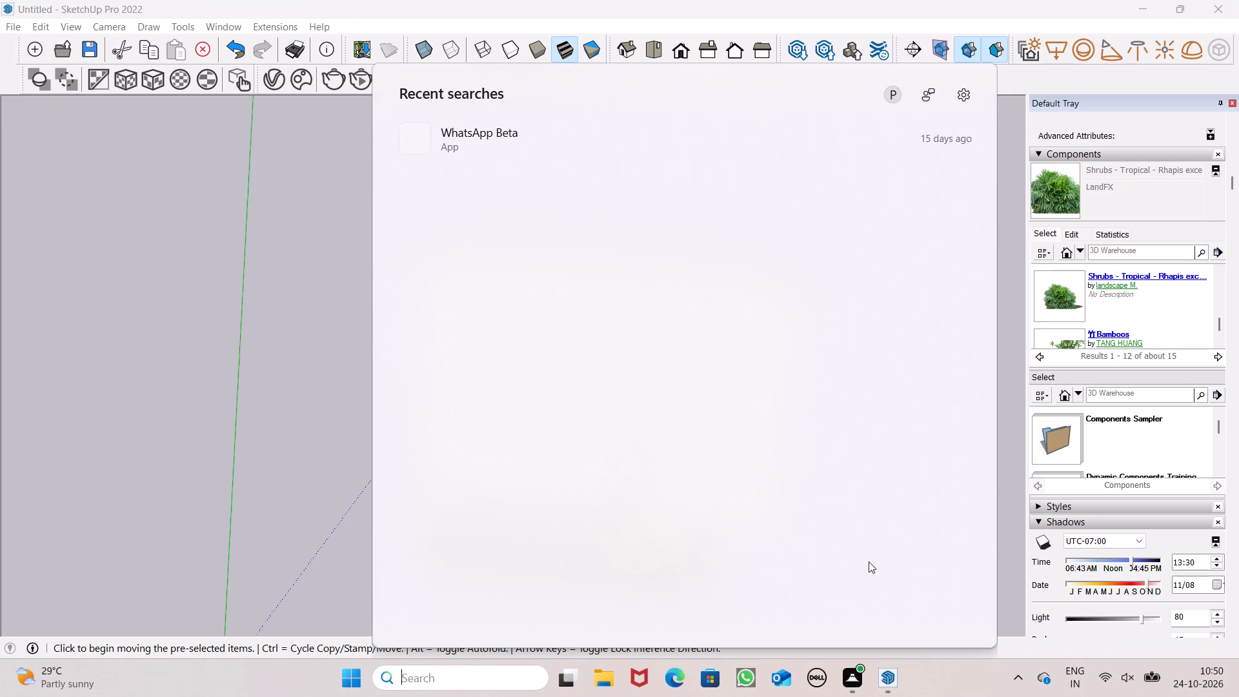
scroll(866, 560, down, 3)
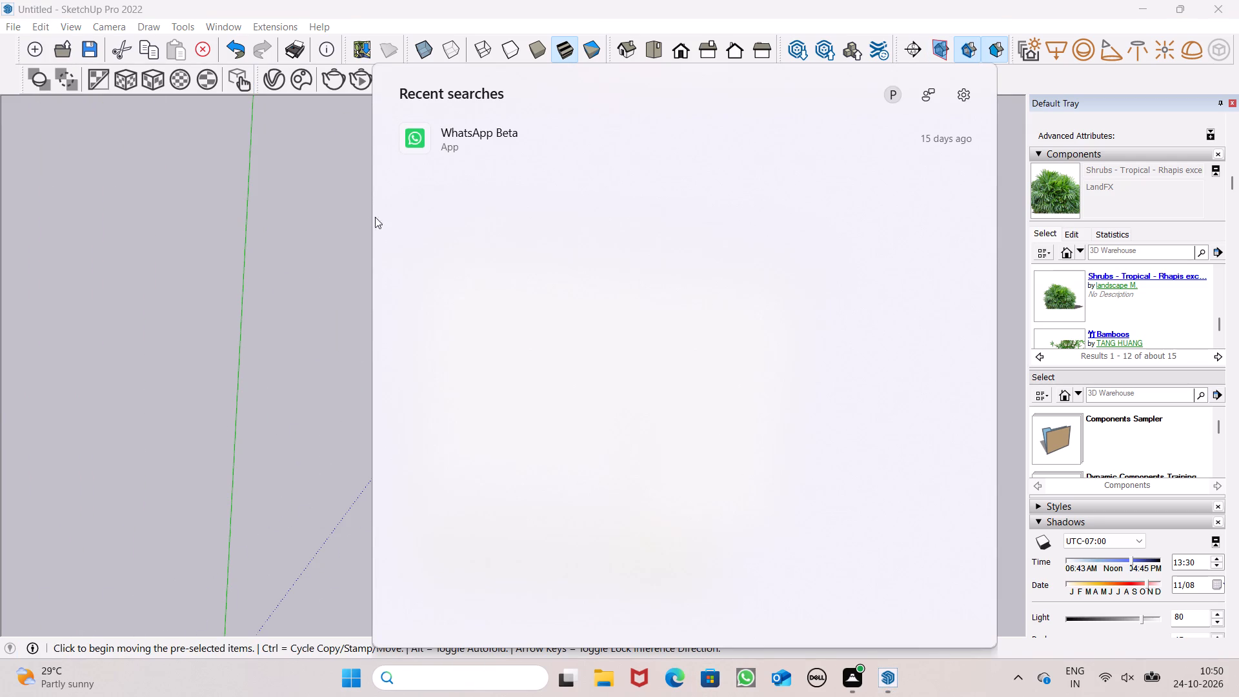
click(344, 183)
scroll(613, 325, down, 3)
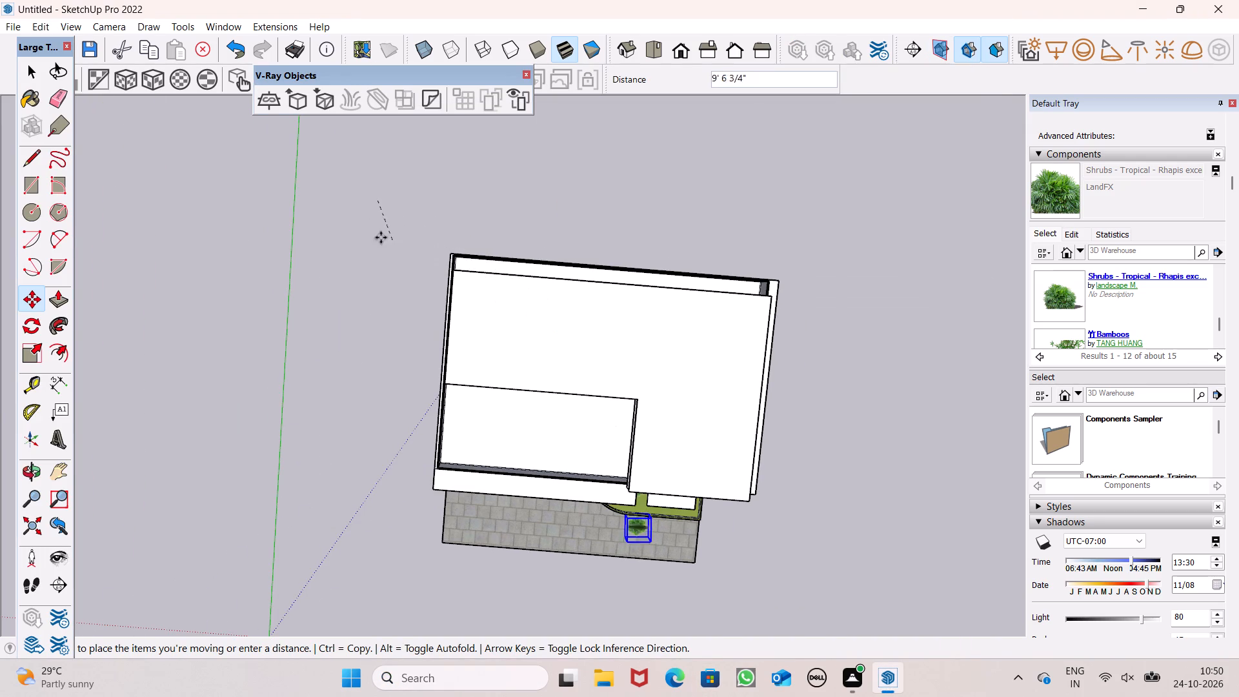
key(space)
Review the house front and the planted grass bed with nothing selected.
middle_drag(496, 502, 512, 268)
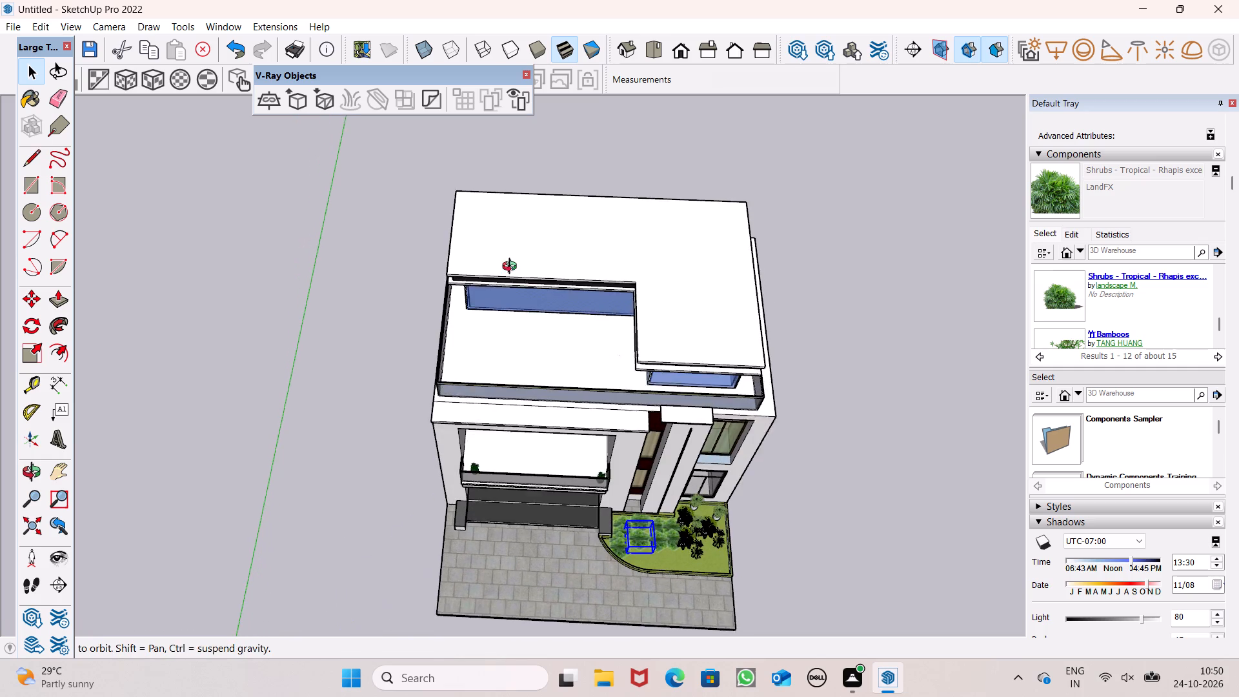
middle_drag(512, 268, 512, 266)
scroll(756, 571, up, 7)
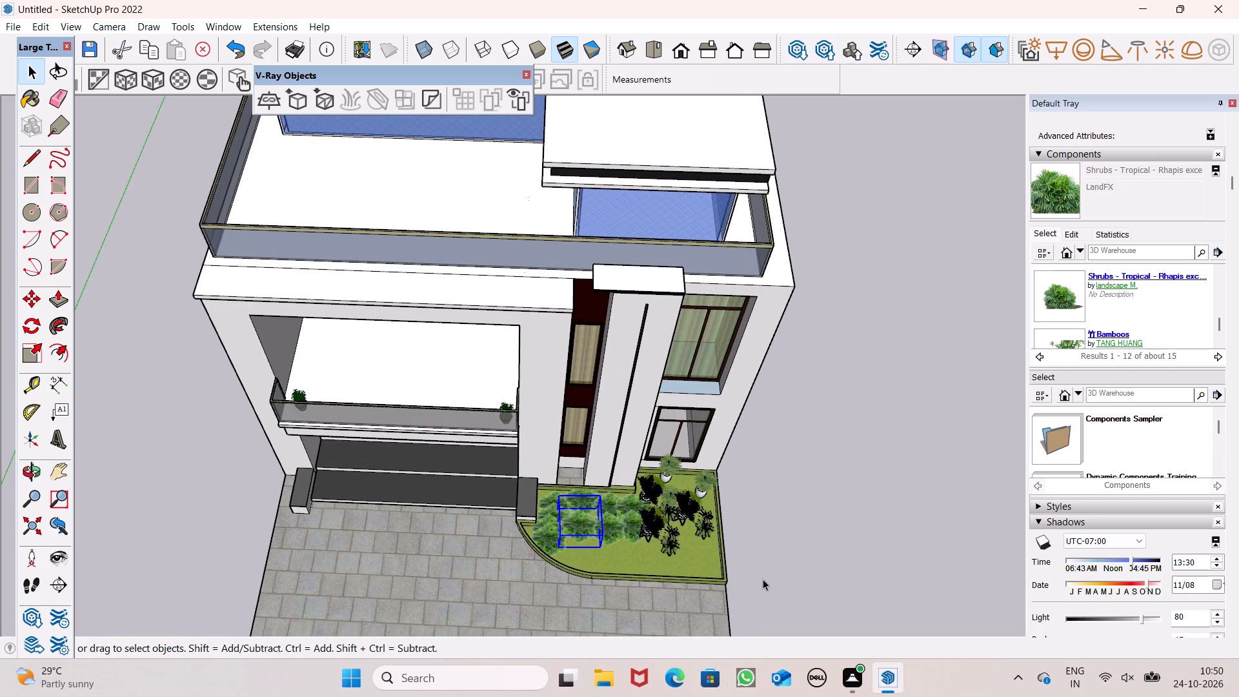
key(space)
click(762, 578)
scroll(688, 571, up, 7)
scroll(605, 536, up, 7)
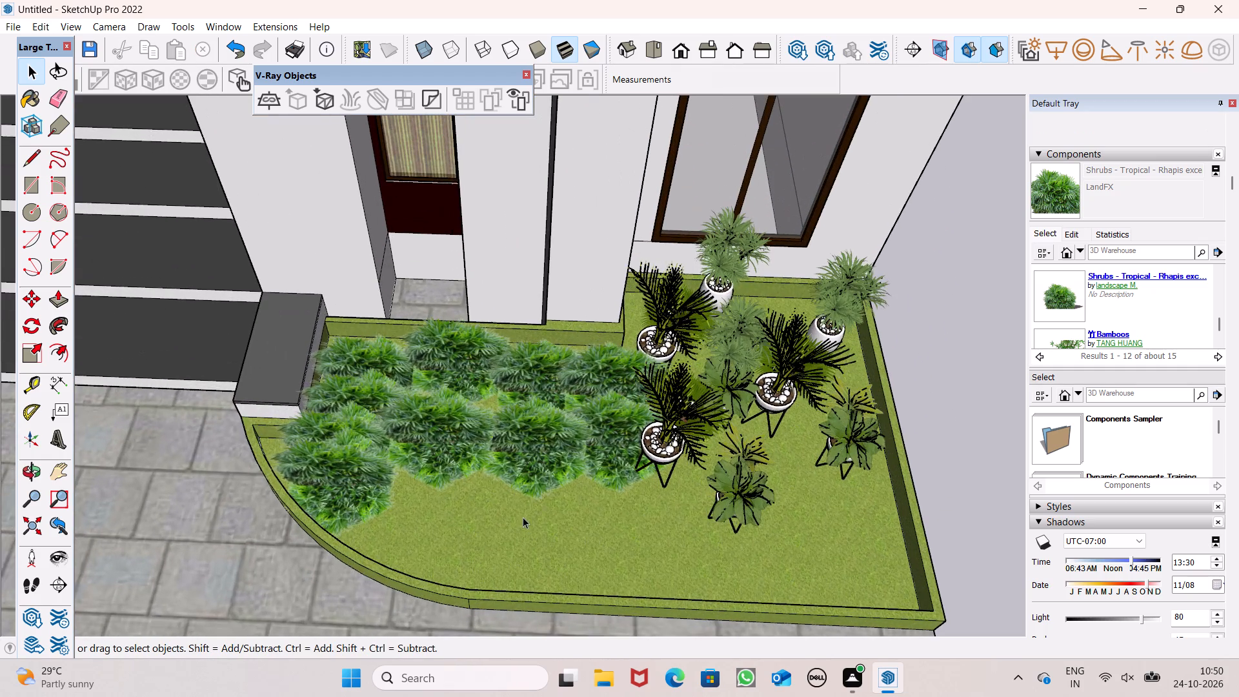
scroll(523, 518, down, 4)
Copy the front-row shrub nearest the steps about 3' 5" forward, toward the curved kerb.
click(439, 472)
middle_drag(601, 535, 396, 372)
key(m)
key(Return)
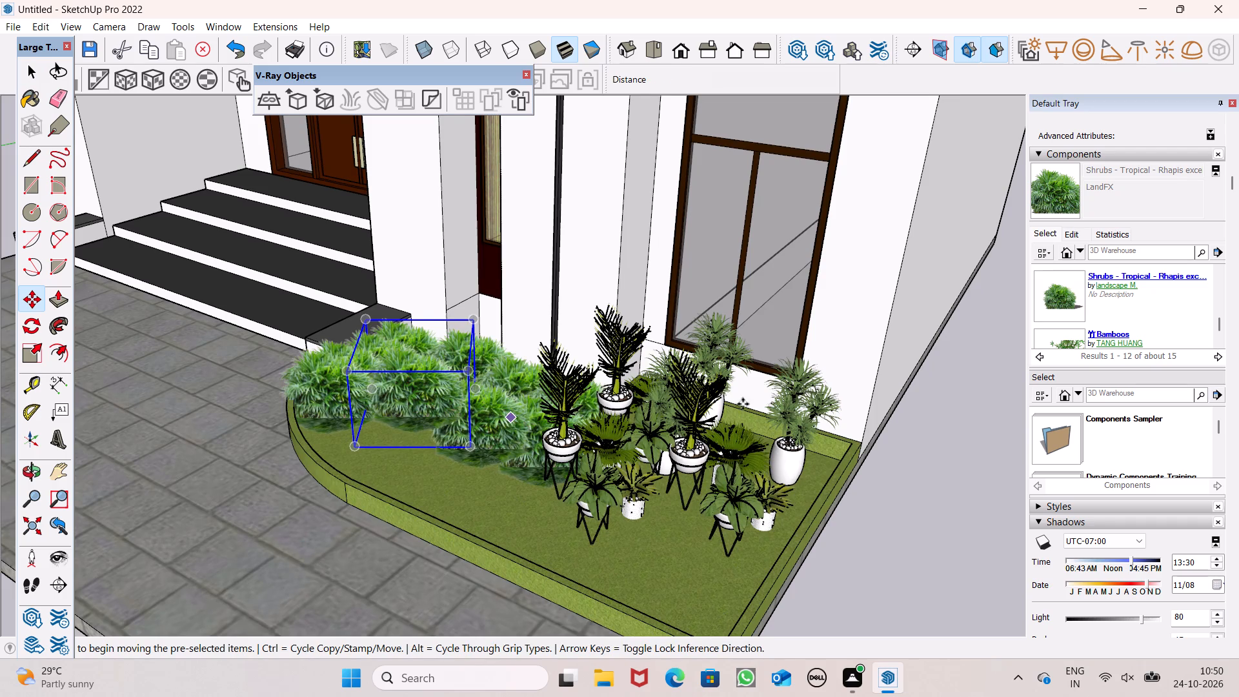
scroll(751, 410, down, 7)
scroll(550, 422, up, 3)
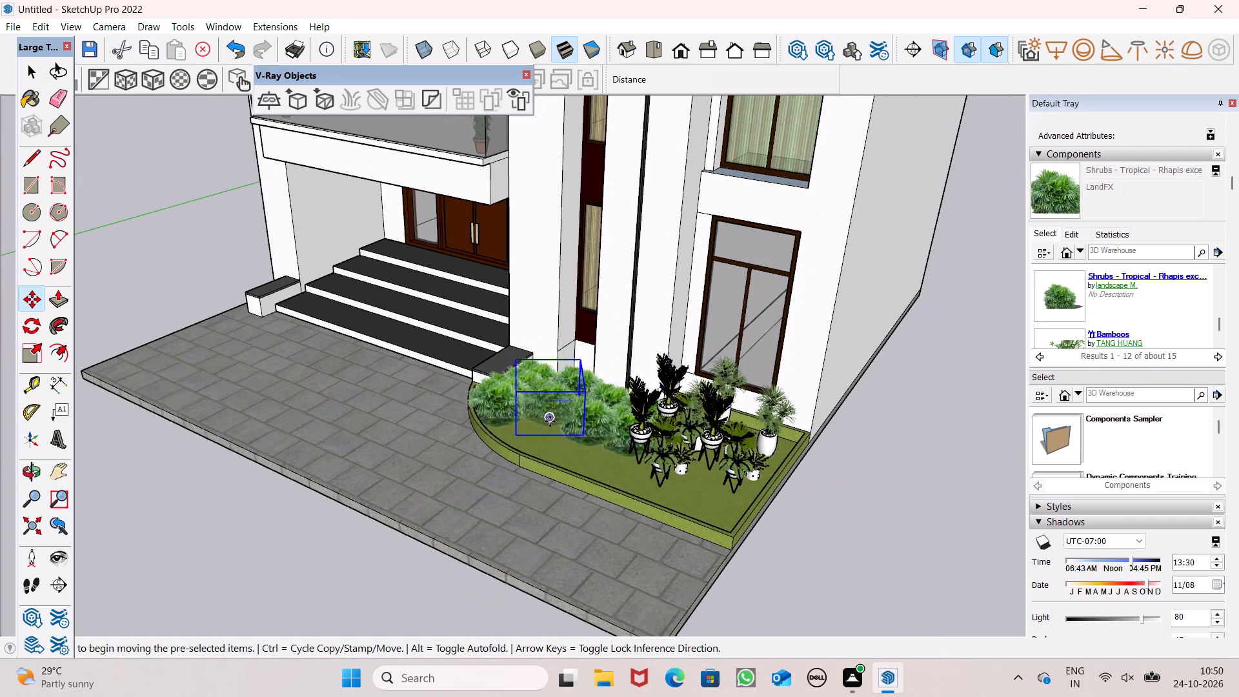
scroll(550, 421, up, 4)
scroll(566, 411, down, 2)
scroll(736, 412, down, 2)
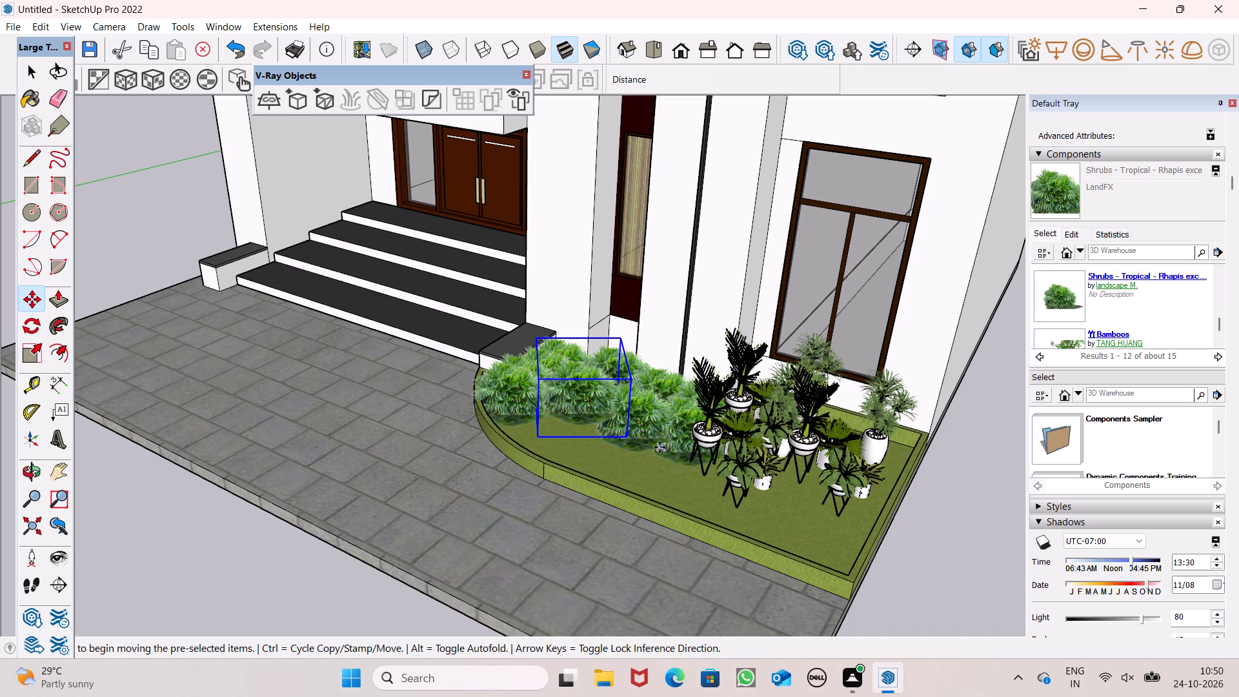
scroll(659, 449, up, 2)
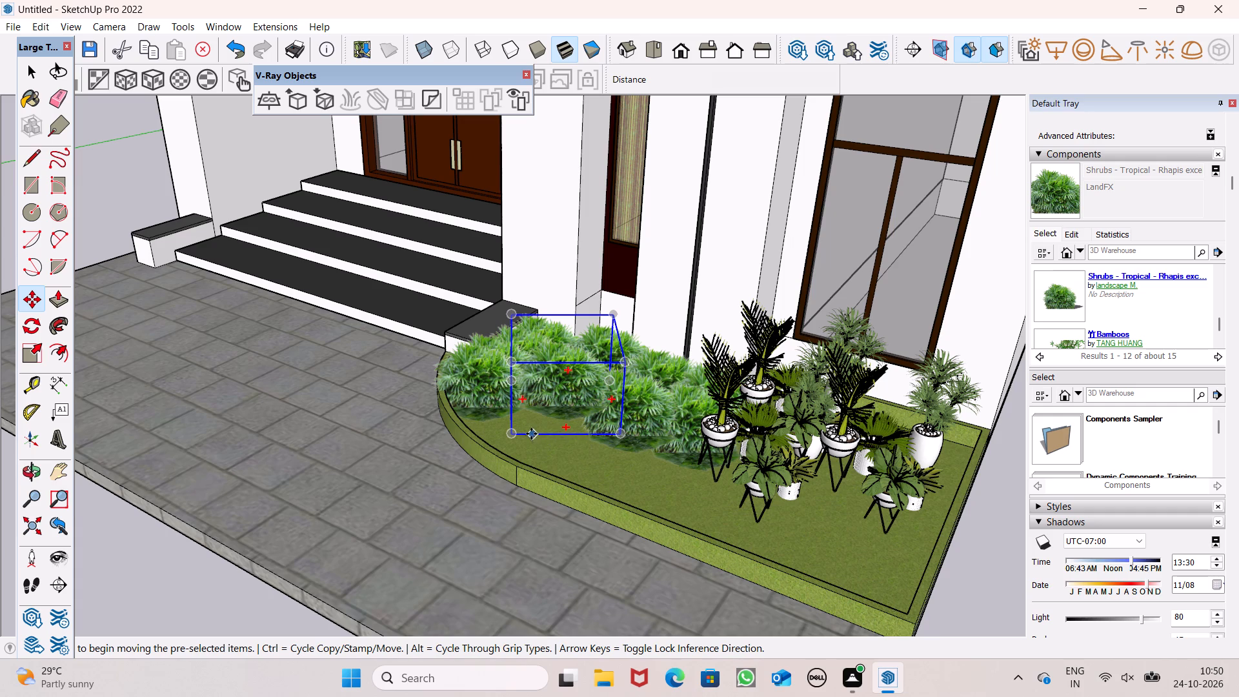
middle_drag(646, 502, 643, 509)
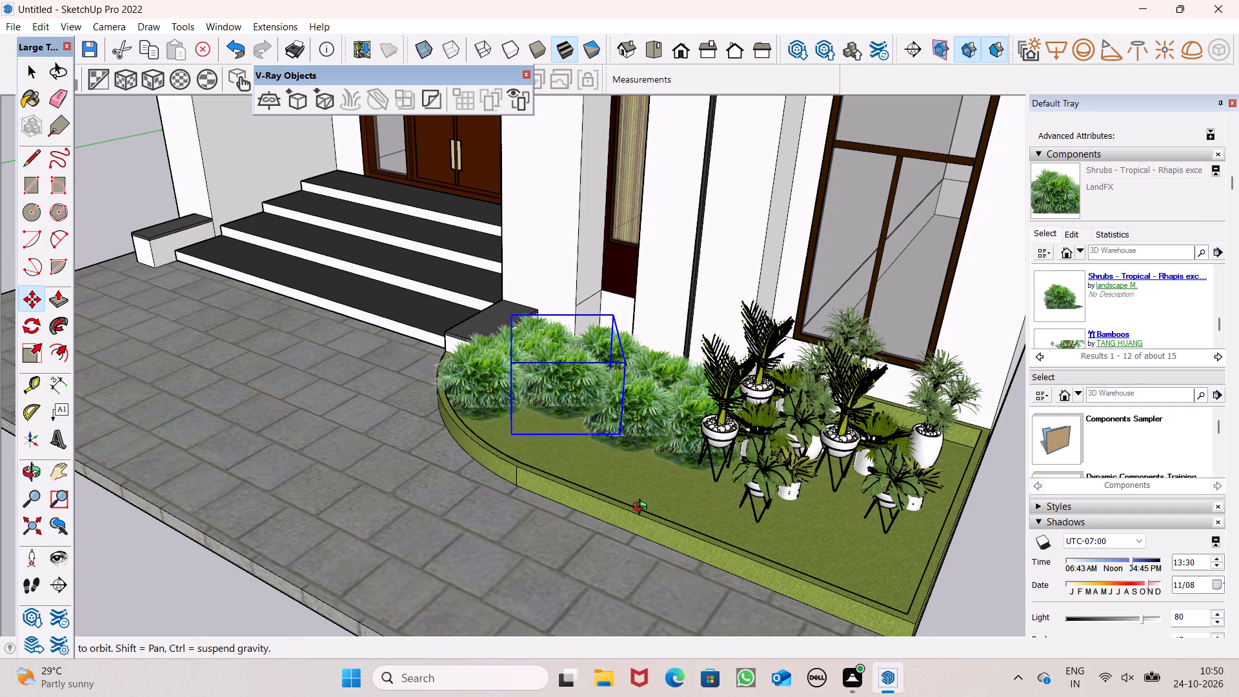
middle_drag(643, 509, 601, 506)
scroll(600, 496, up, 4)
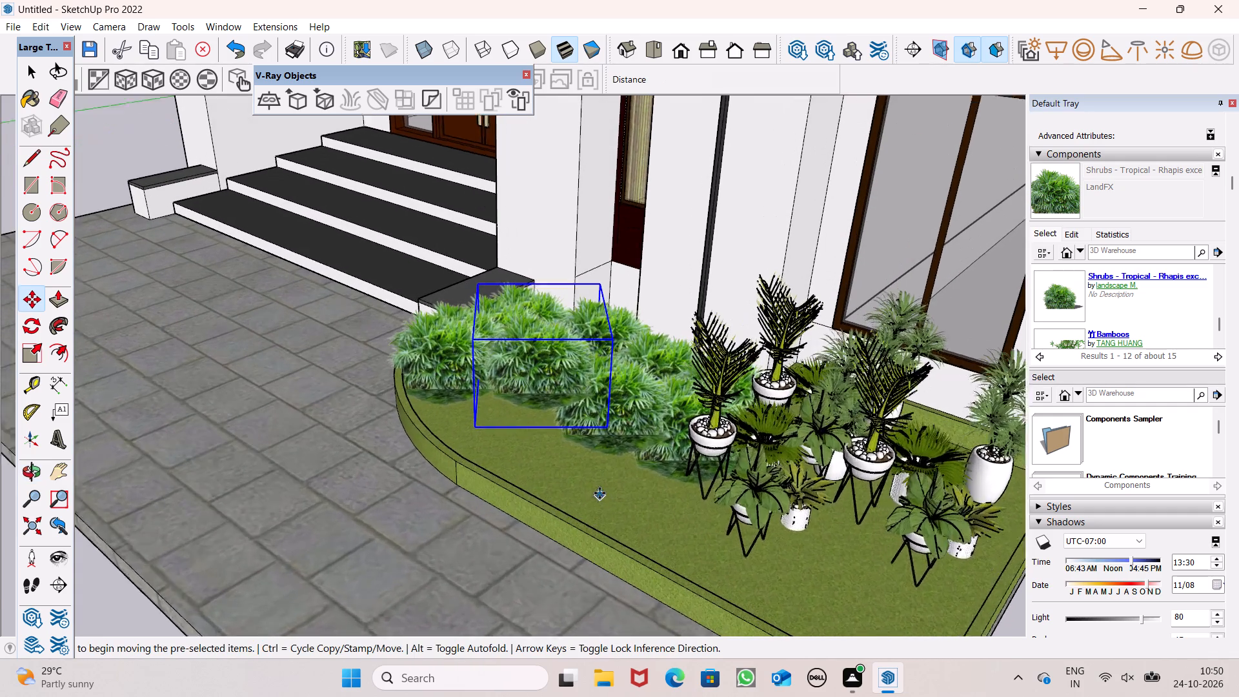
drag(618, 412, 575, 452)
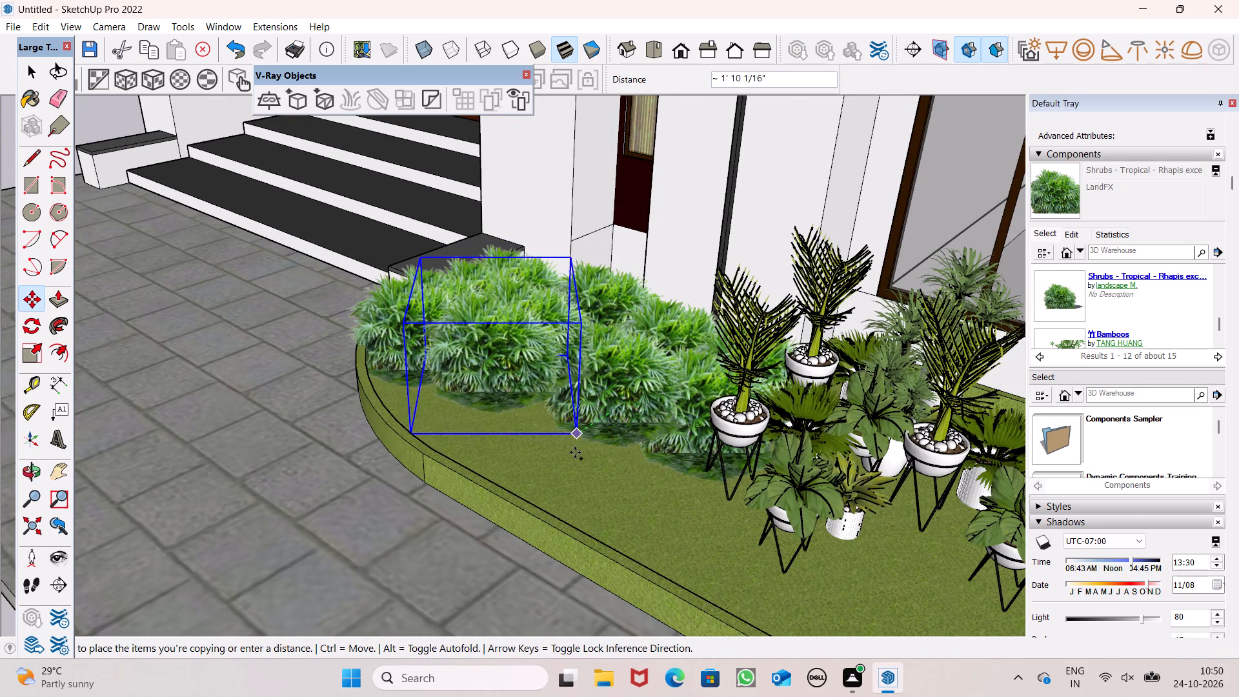
drag(575, 452, 561, 485)
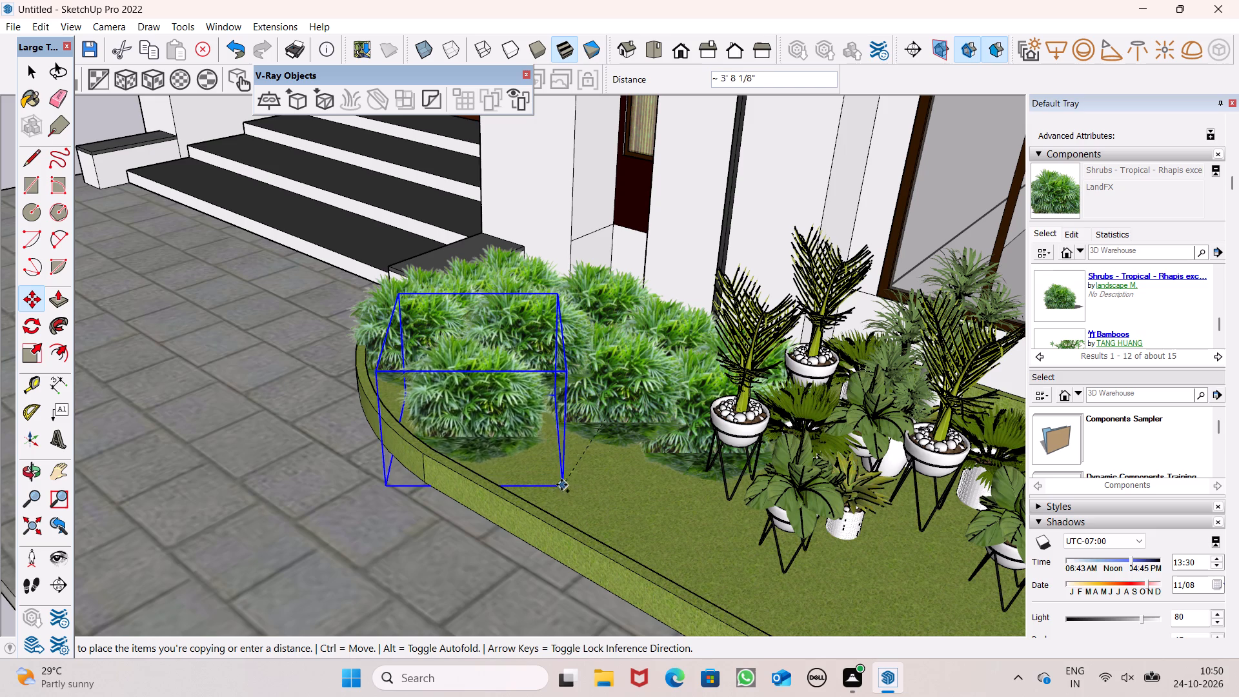
drag(561, 485, 542, 472)
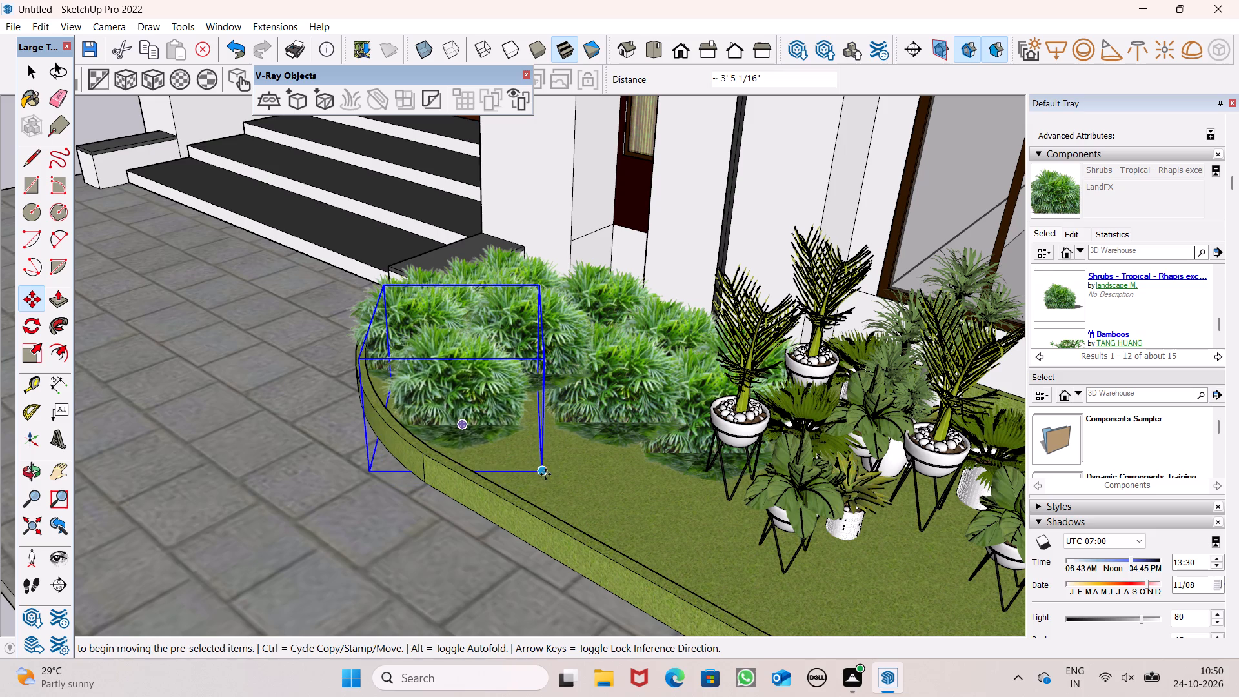
Copy the foremost shrub about 2' 7" along the kerb toward the potted plants.
drag(539, 470, 540, 470)
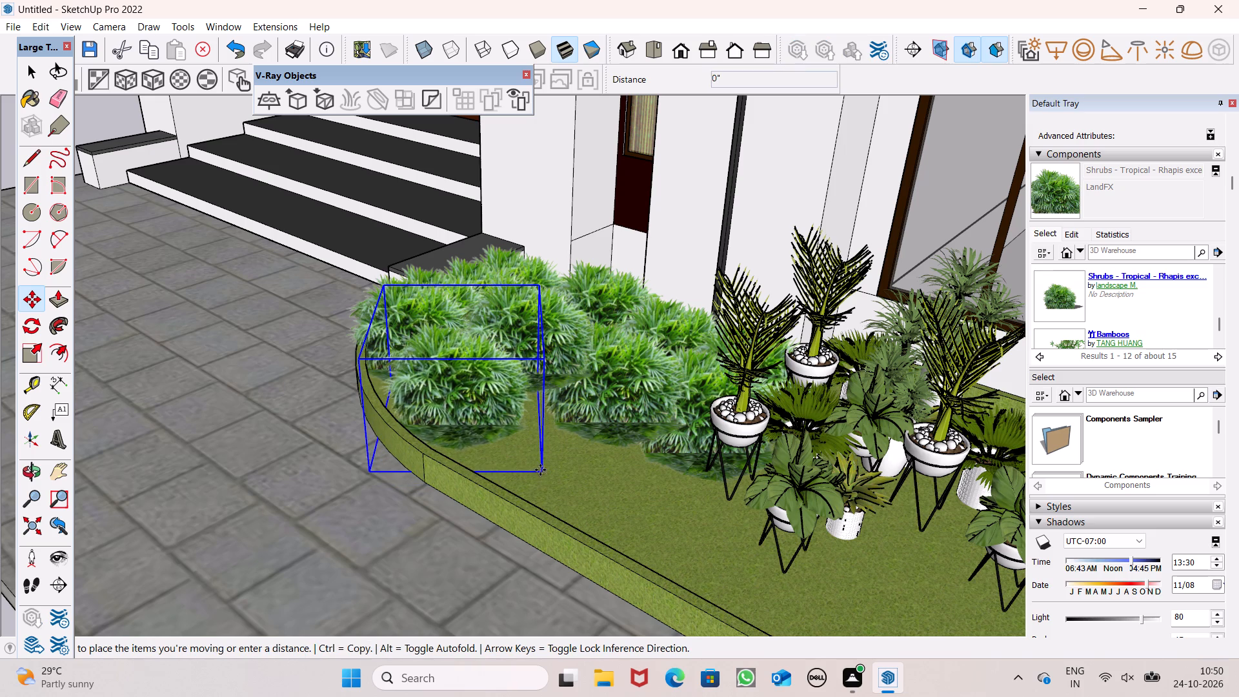
drag(540, 470, 610, 515)
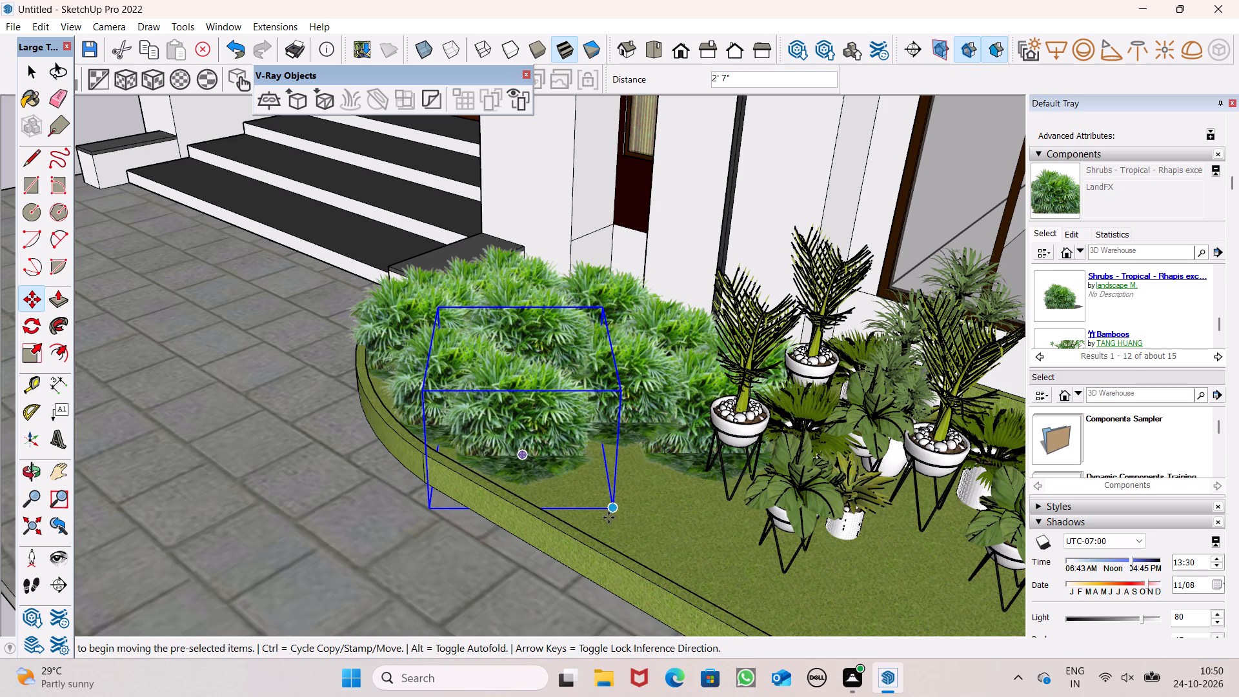
Copy the foremost shrub twice along the kerb, each about 2' 2" further toward the bed's outer end.
drag(608, 514, 671, 551)
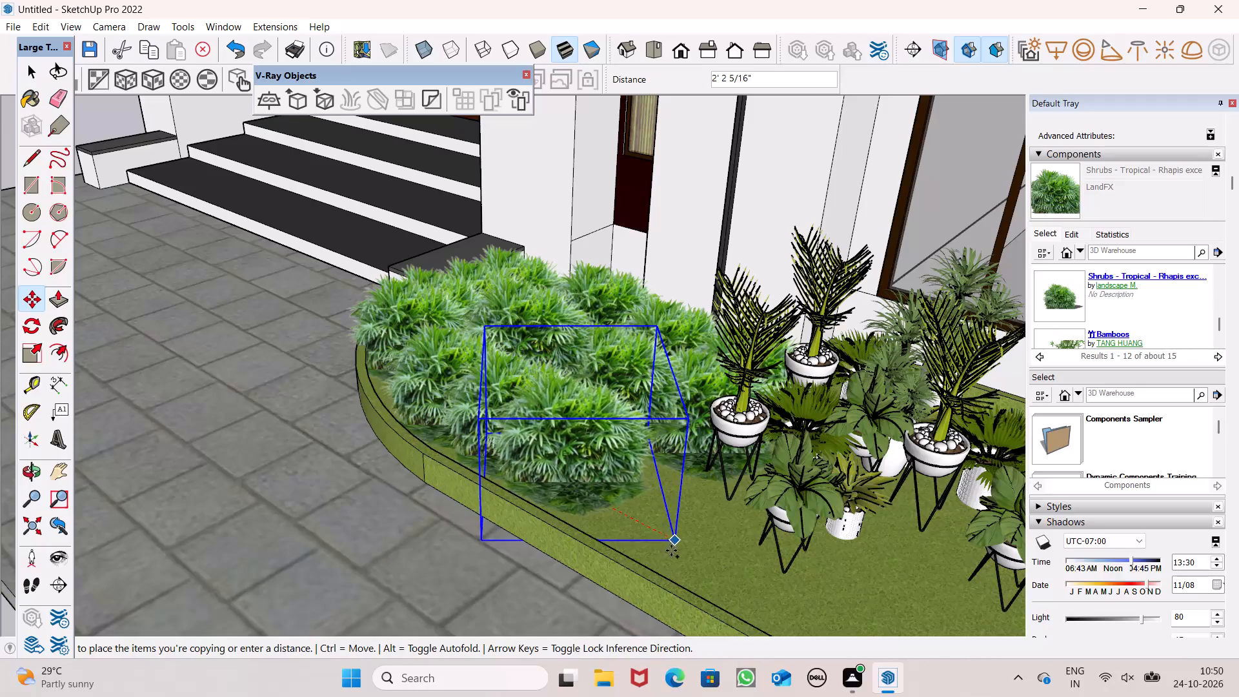
drag(671, 551, 671, 552)
drag(671, 553, 750, 578)
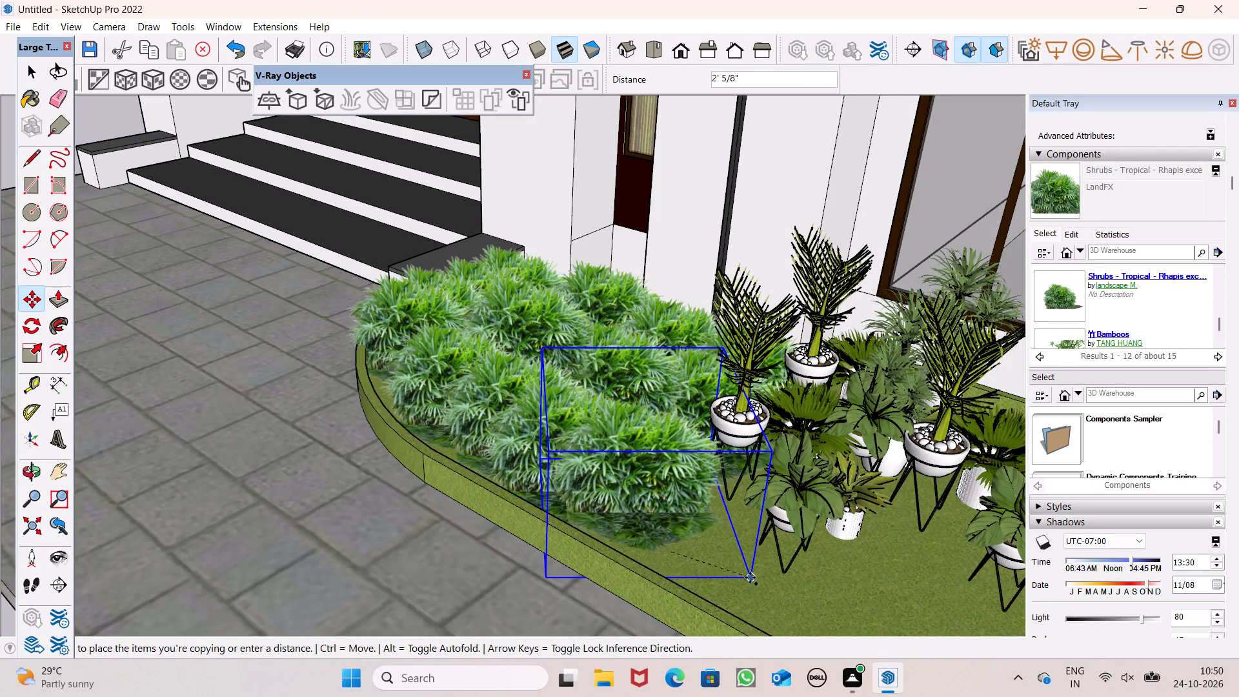
drag(750, 578, 747, 595)
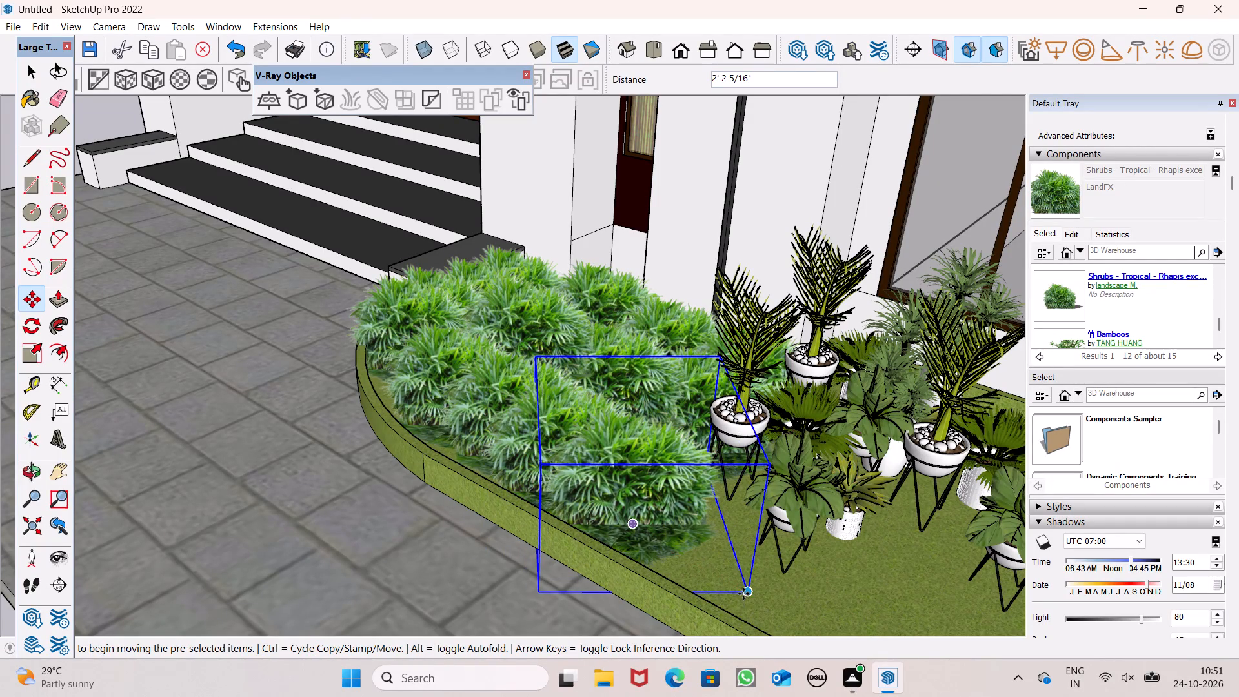
Copy the foremost shrub about 4' further along the kerb and move the copy back off the paving into the grass bed.
drag(744, 592, 830, 656)
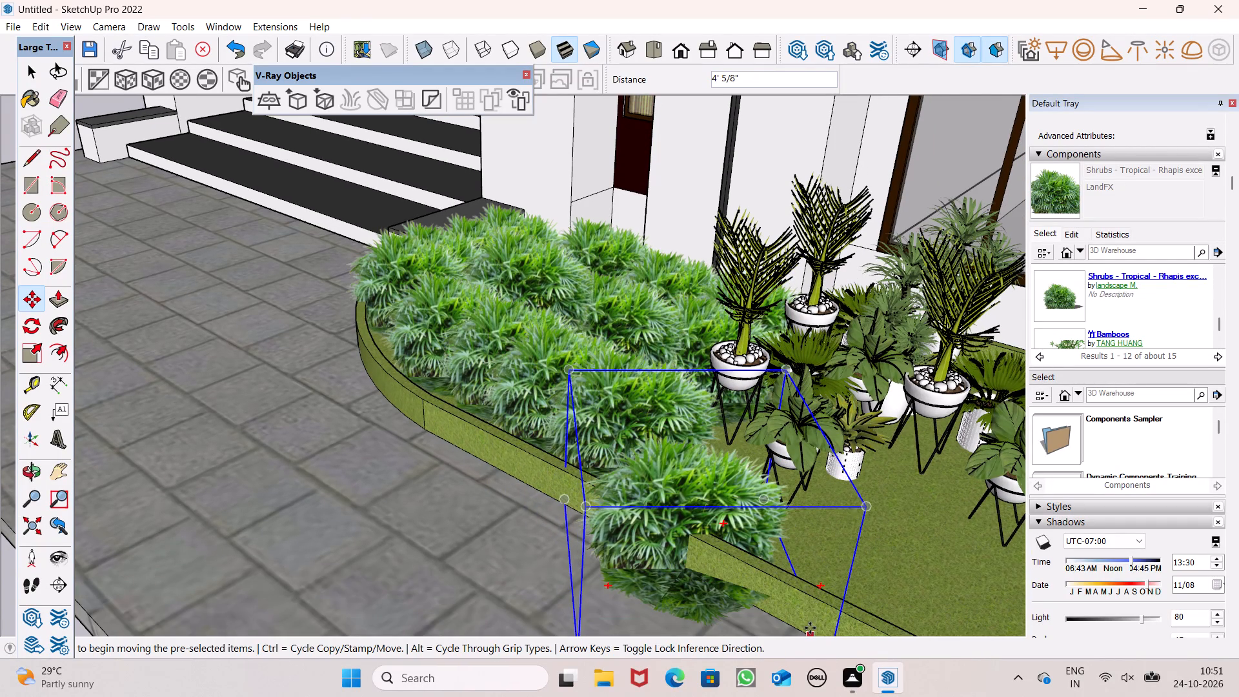
scroll(710, 458, down, 6)
middle_drag(729, 536, 583, 525)
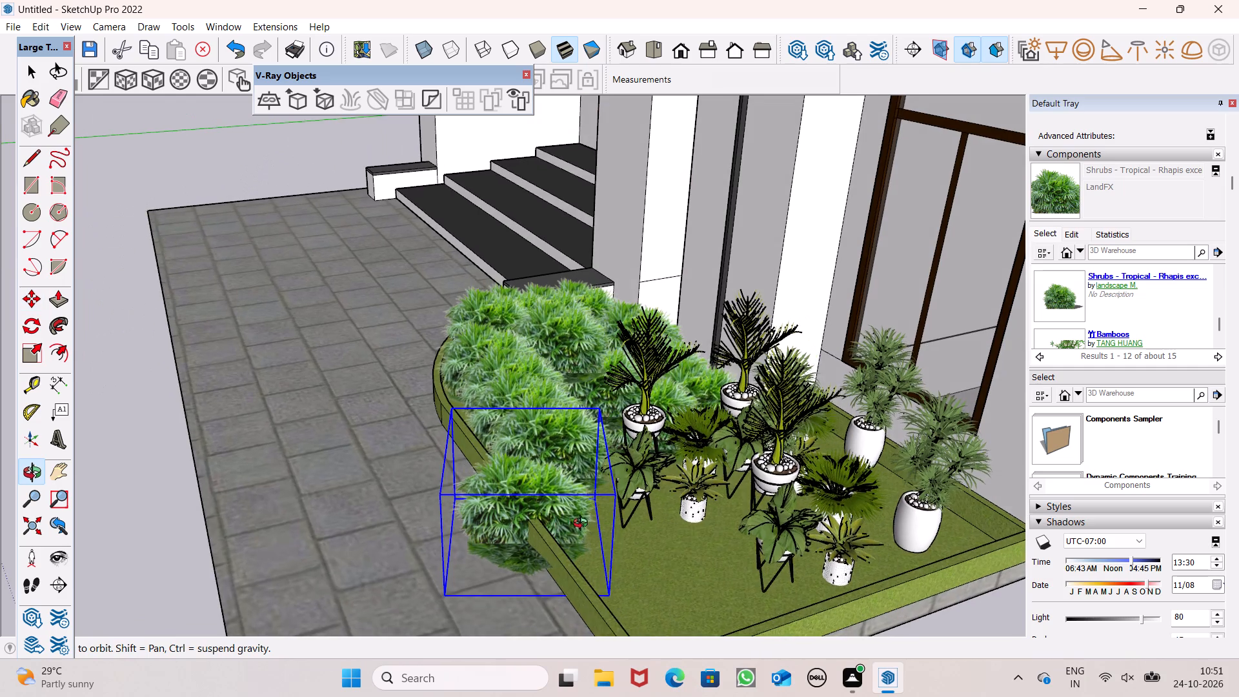
middle_drag(583, 525, 529, 534)
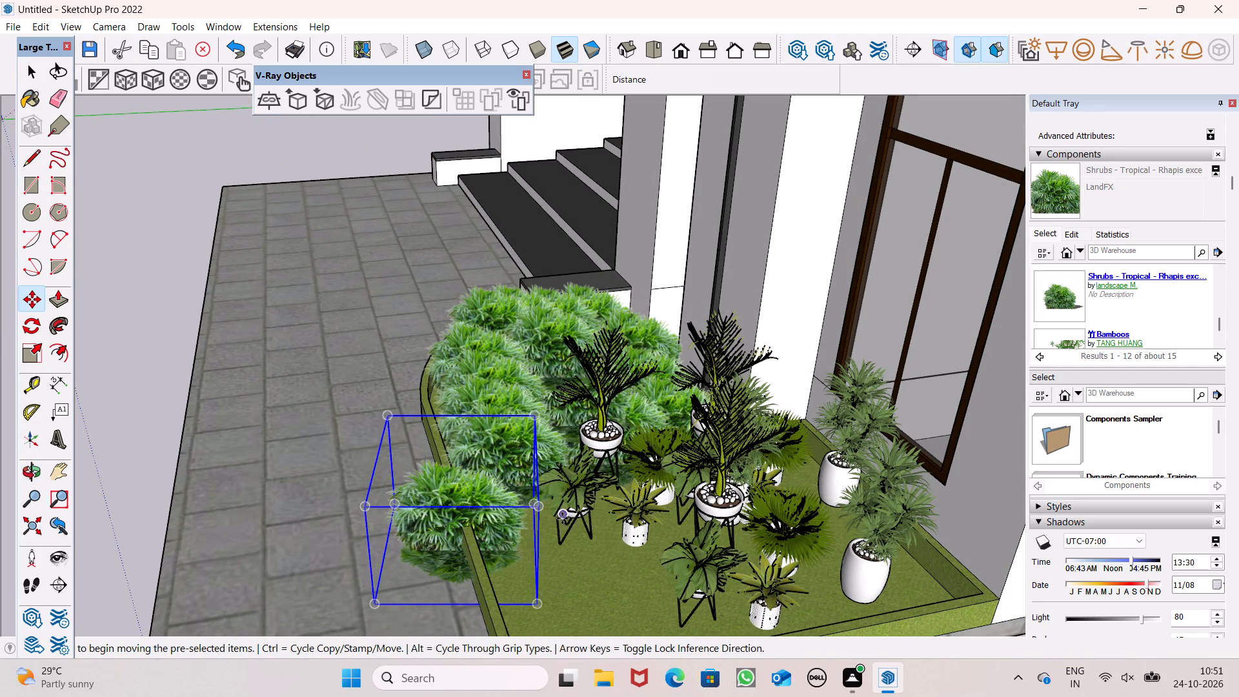
drag(538, 510, 570, 516)
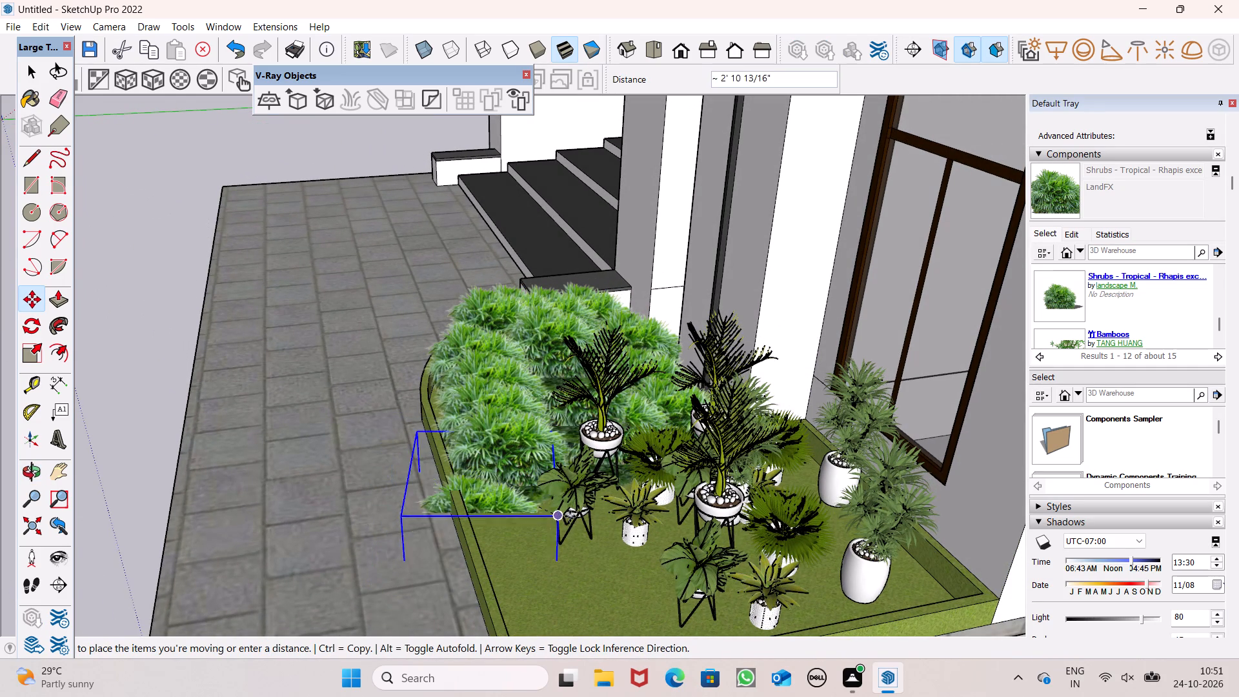
drag(570, 516, 603, 501)
middle_drag(514, 556, 676, 516)
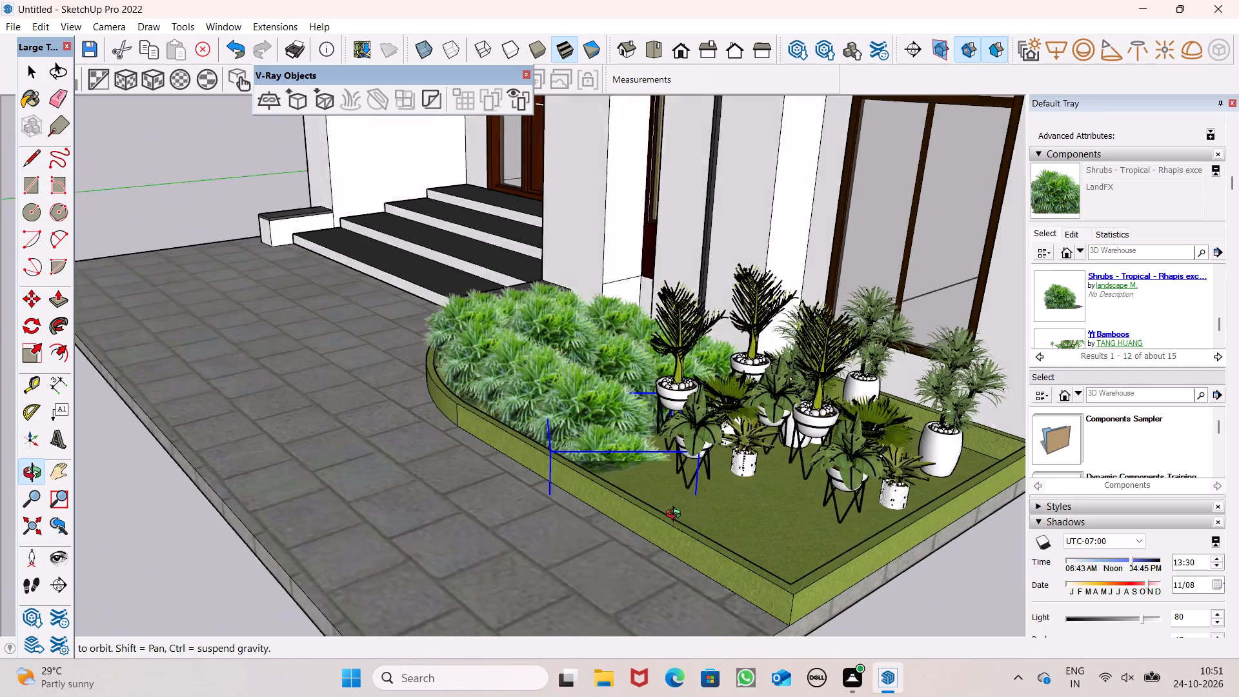
middle_drag(676, 516, 713, 504)
drag(583, 528, 613, 491)
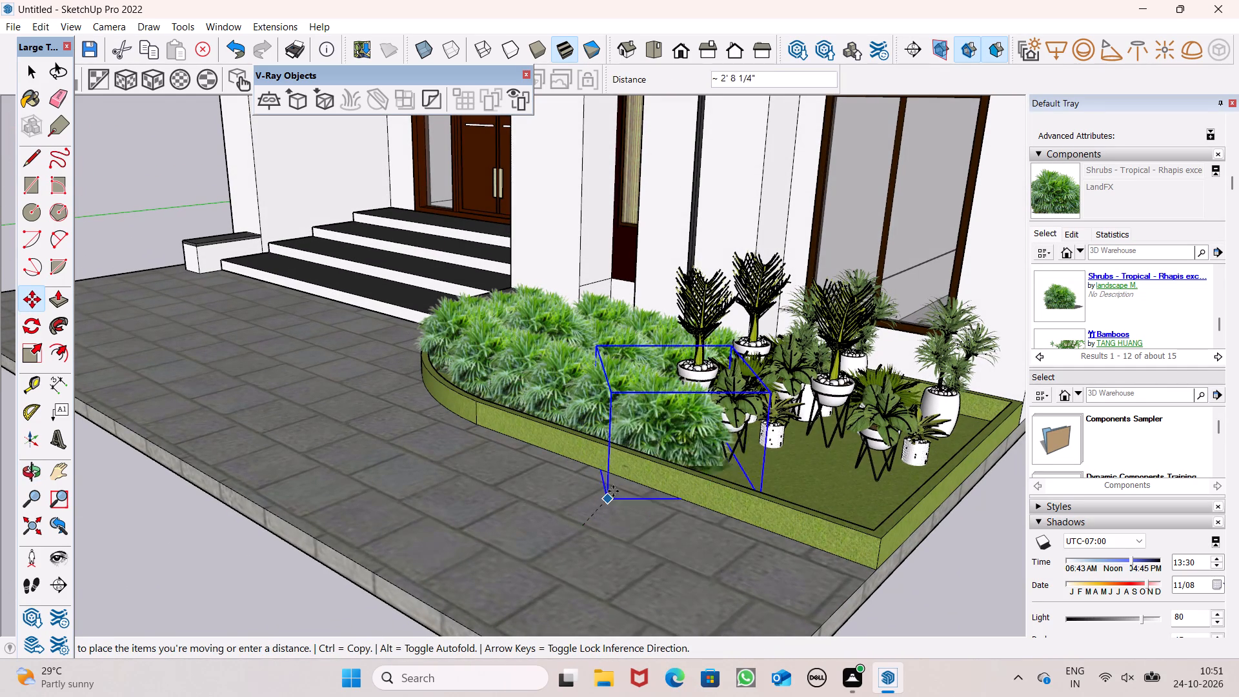
drag(613, 491, 612, 492)
Copy the foremost shrub about 2' 8" along the kerb, and place another overlapping copy beyond it, nudged to follow the kerb line.
drag(613, 501, 709, 500)
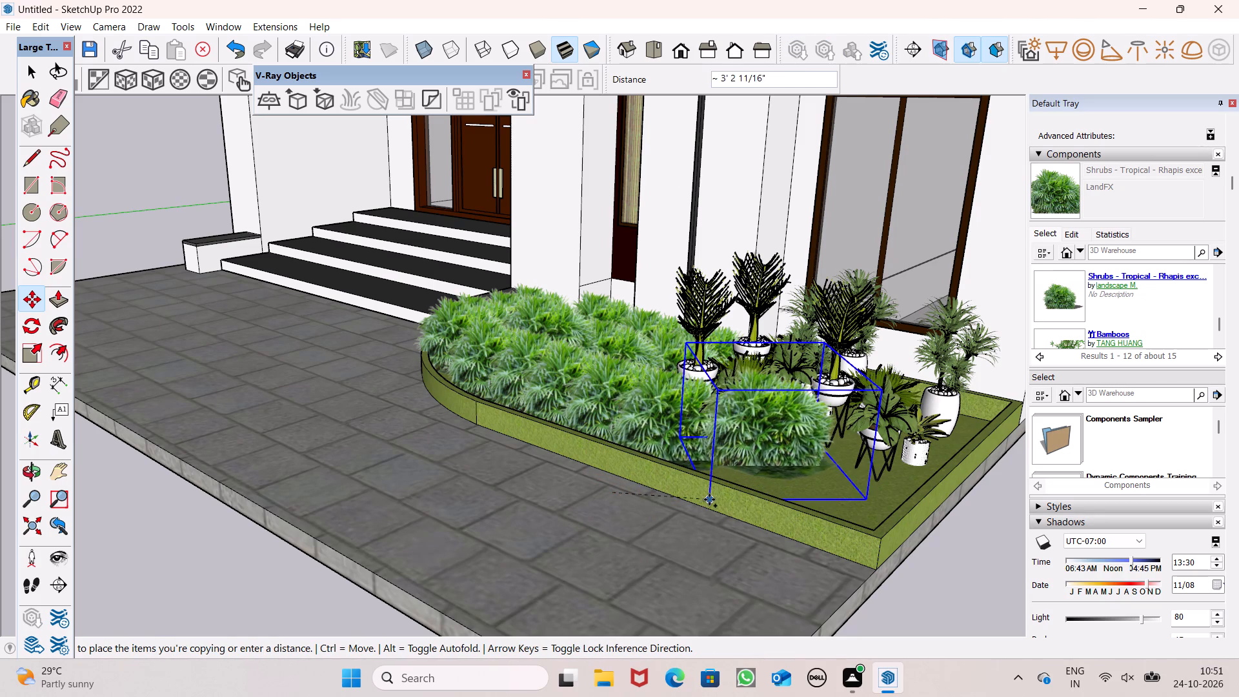
drag(709, 500, 690, 510)
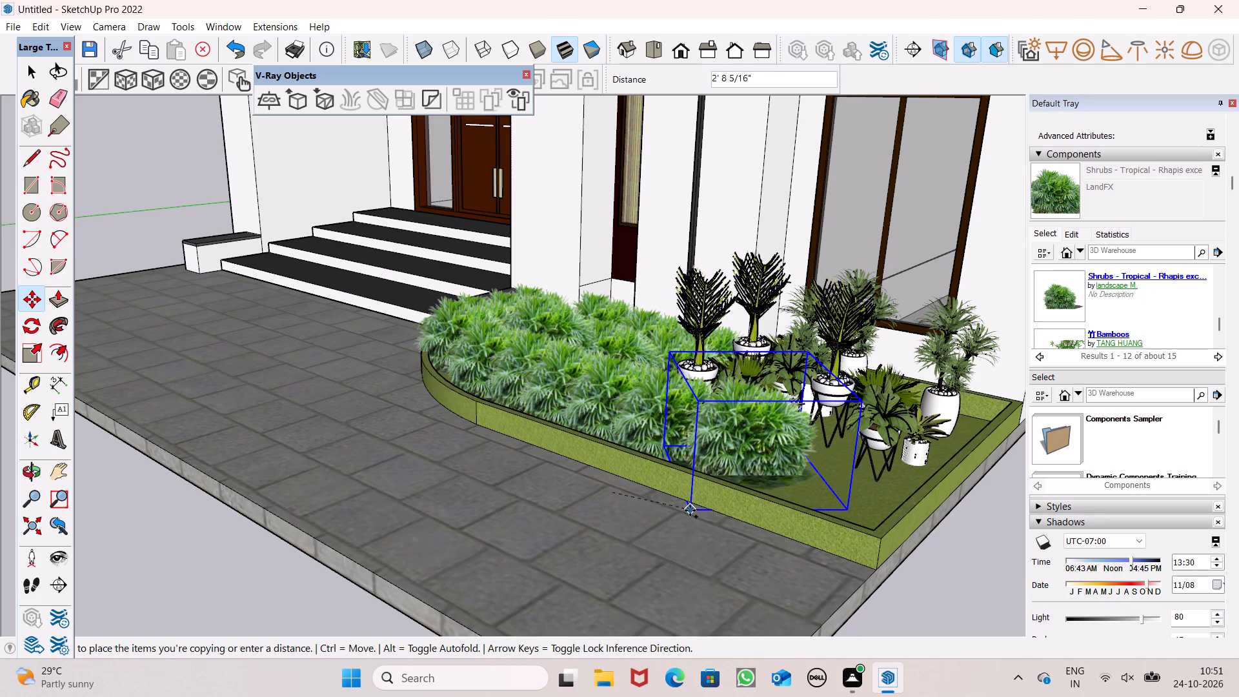
drag(690, 510, 689, 516)
drag(685, 521, 729, 525)
click(729, 525)
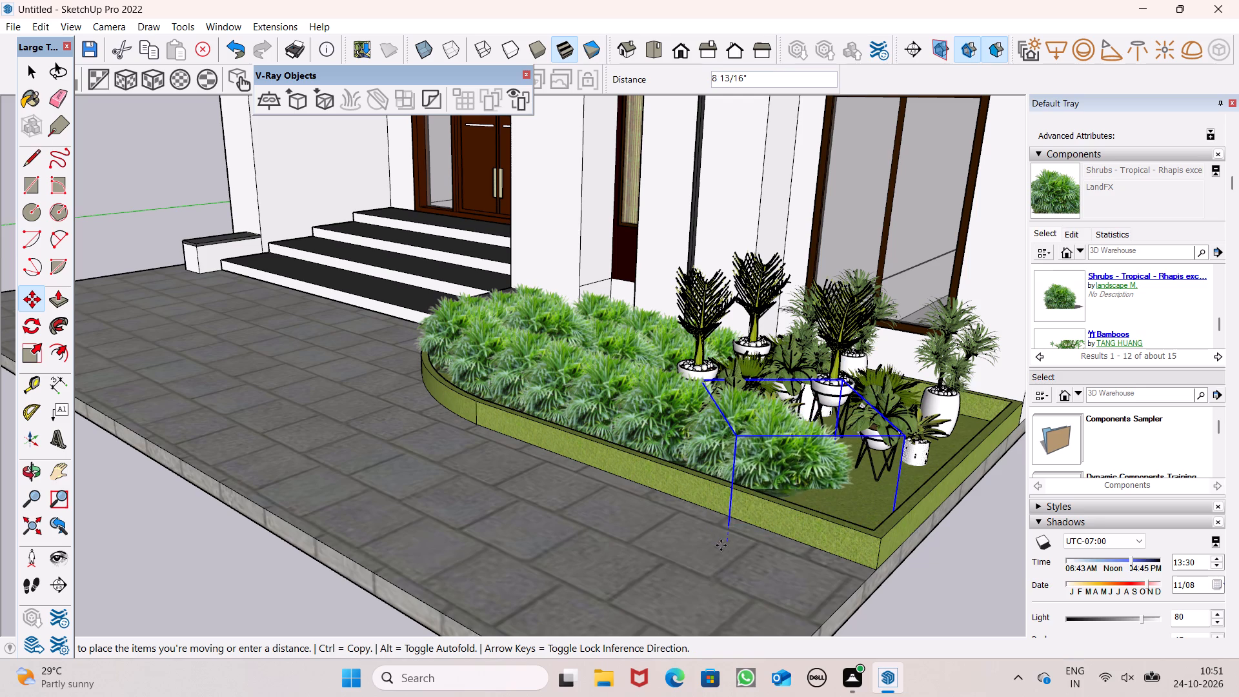
click(721, 545)
Add two more tightly overlapping shrub copies toward the bed's outer corner, the first about 1' 2" on, pulling the second back about 10".
drag(724, 551, 749, 553)
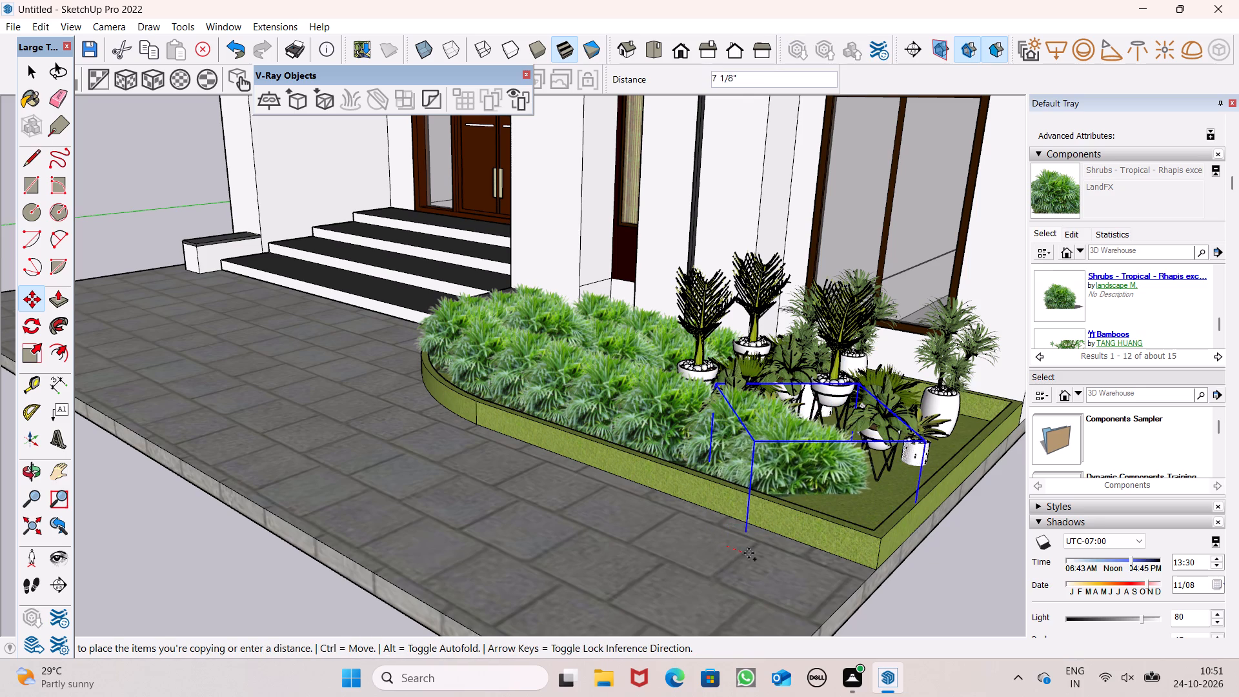
drag(749, 553, 763, 557)
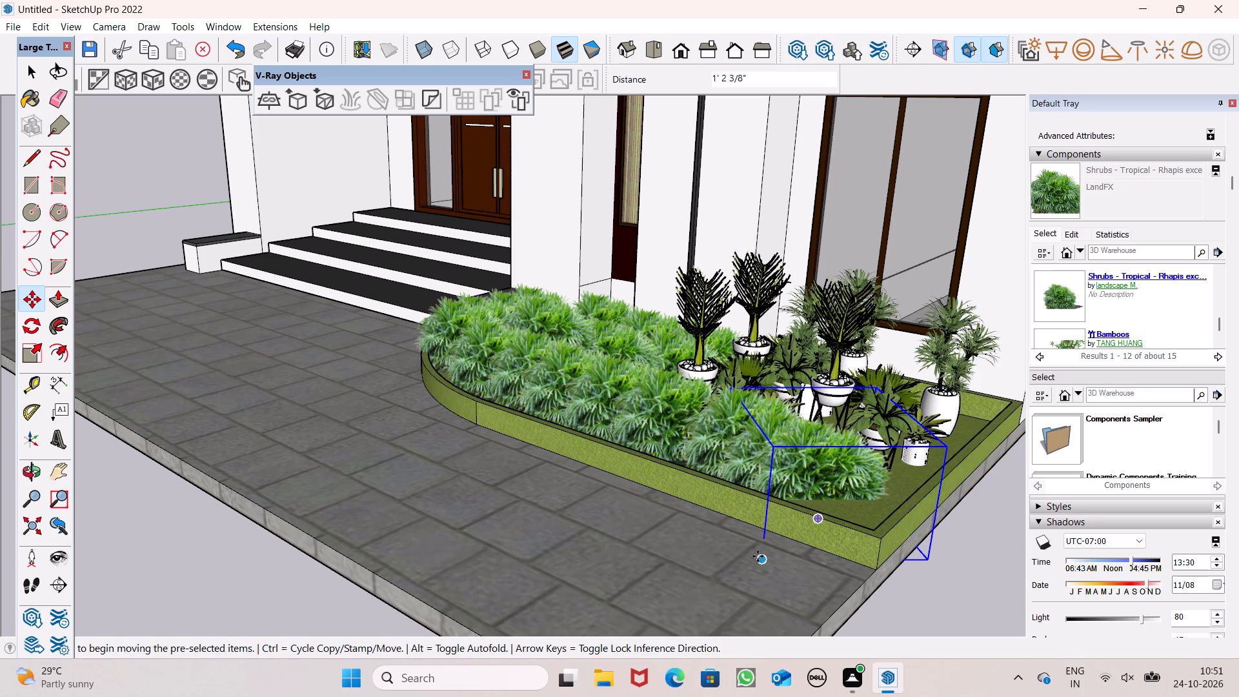
drag(758, 560, 802, 578)
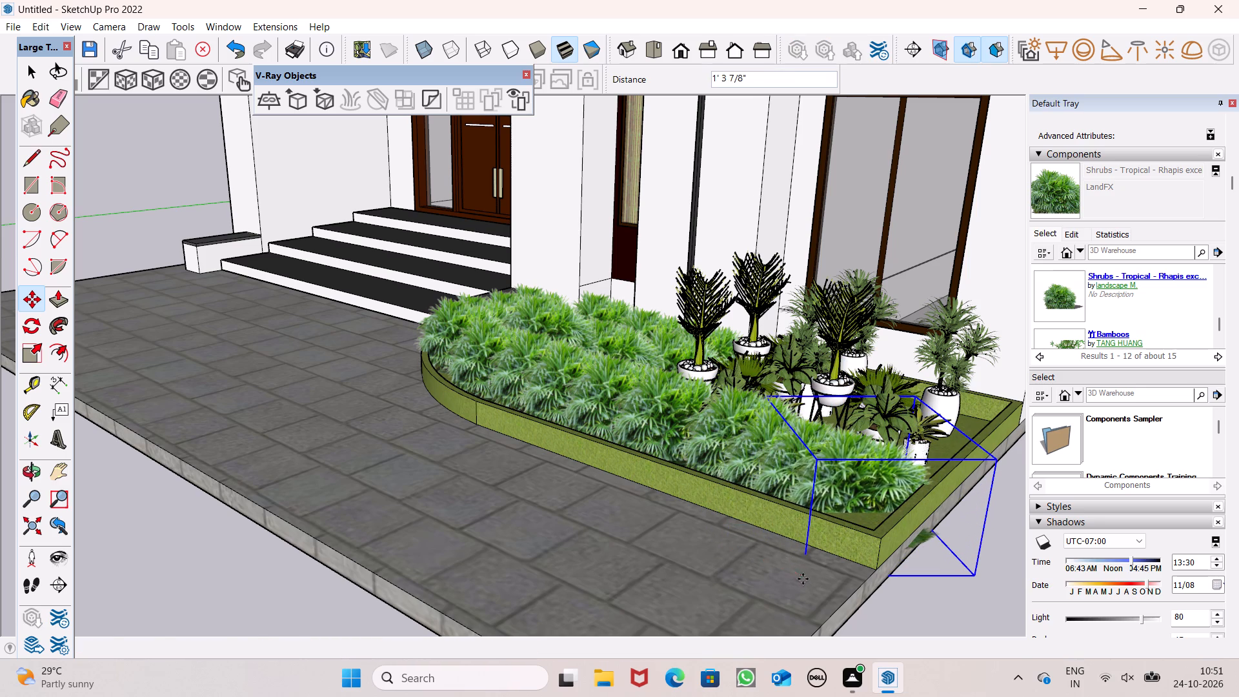
drag(803, 580, 776, 567)
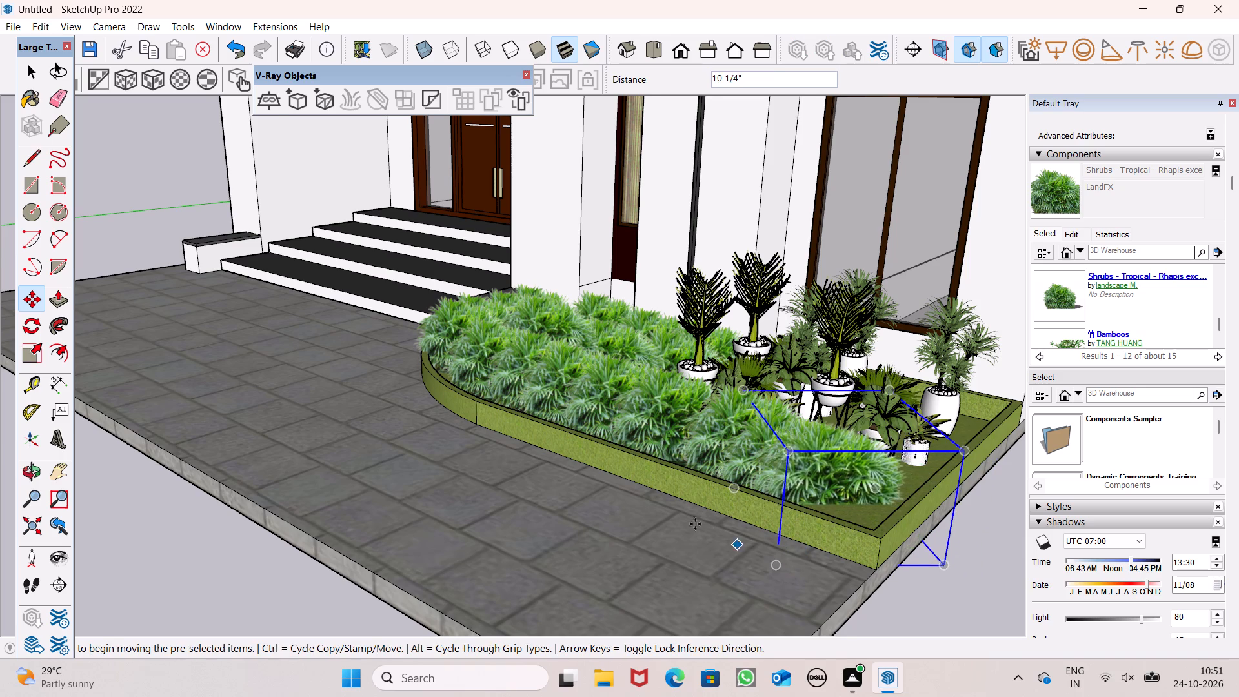
Shift the end shrub slightly toward the bed's outer end and copy it about 3' 5" across, toward the house and beside the potted plants.
scroll(669, 521, down, 4)
middle_drag(705, 545, 383, 511)
scroll(381, 421, down, 5)
middle_drag(518, 486, 518, 490)
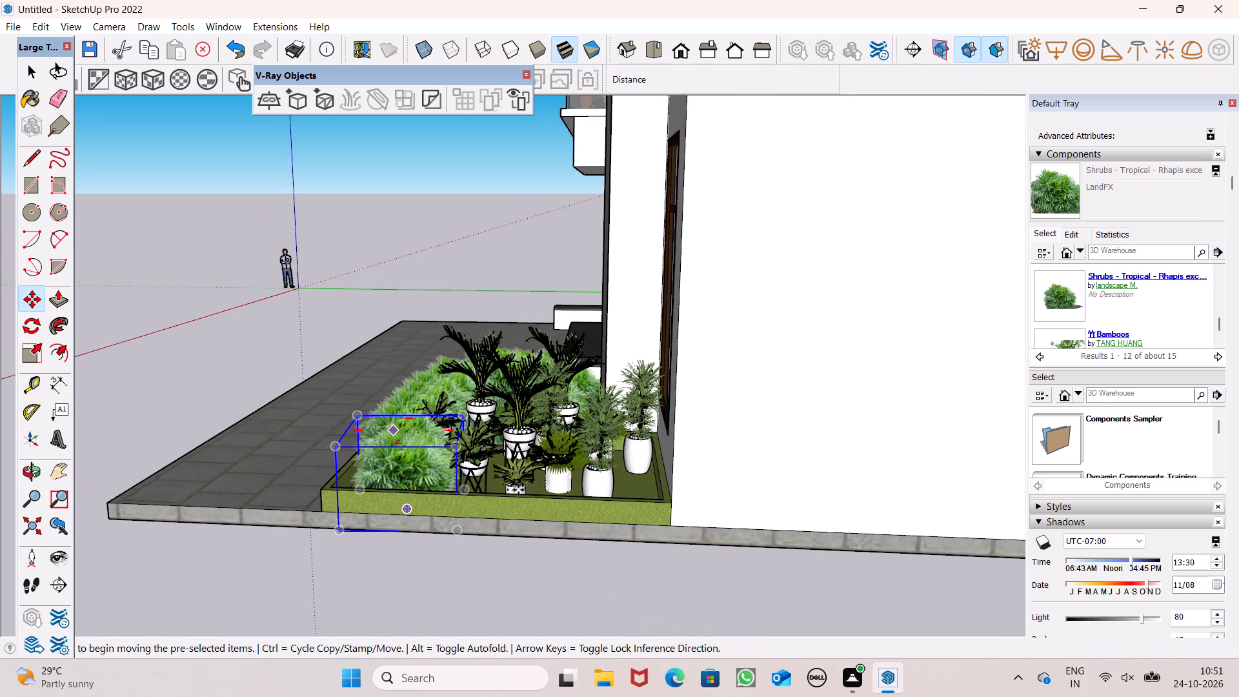
middle_drag(518, 490, 522, 545)
scroll(526, 538, up, 1)
scroll(565, 412, down, 8)
middle_drag(563, 476, 566, 510)
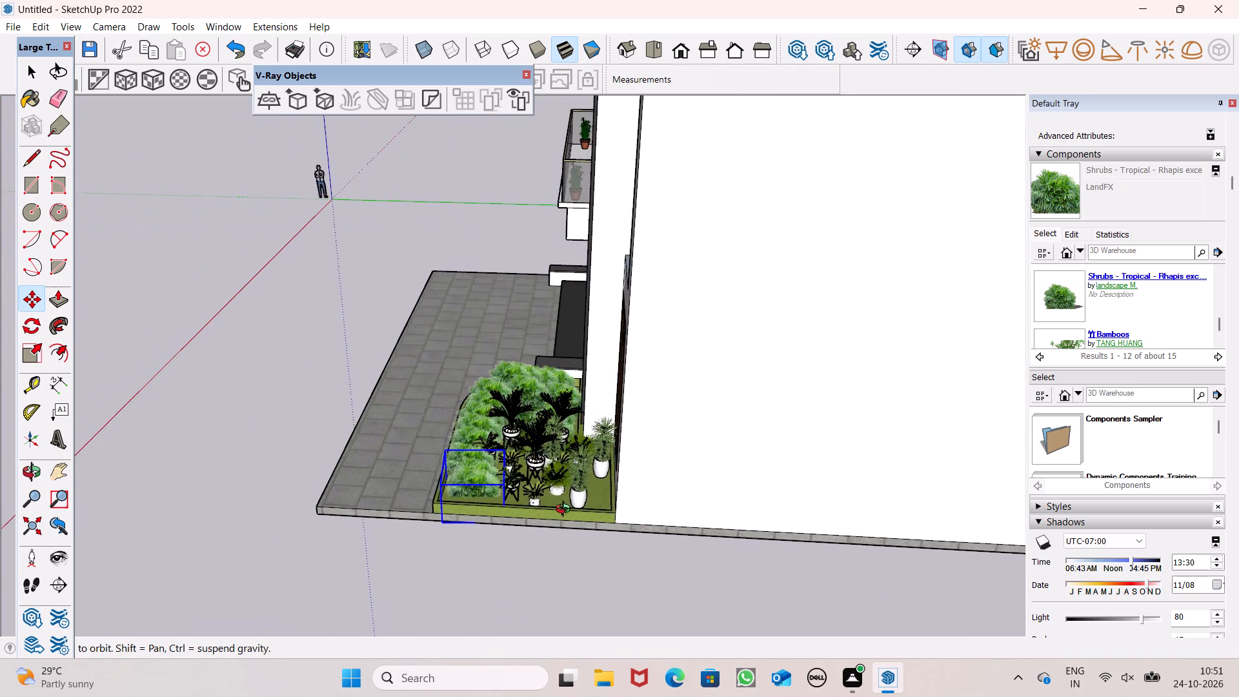
middle_drag(566, 510, 583, 564)
scroll(583, 509, down, 3)
scroll(551, 557, up, 7)
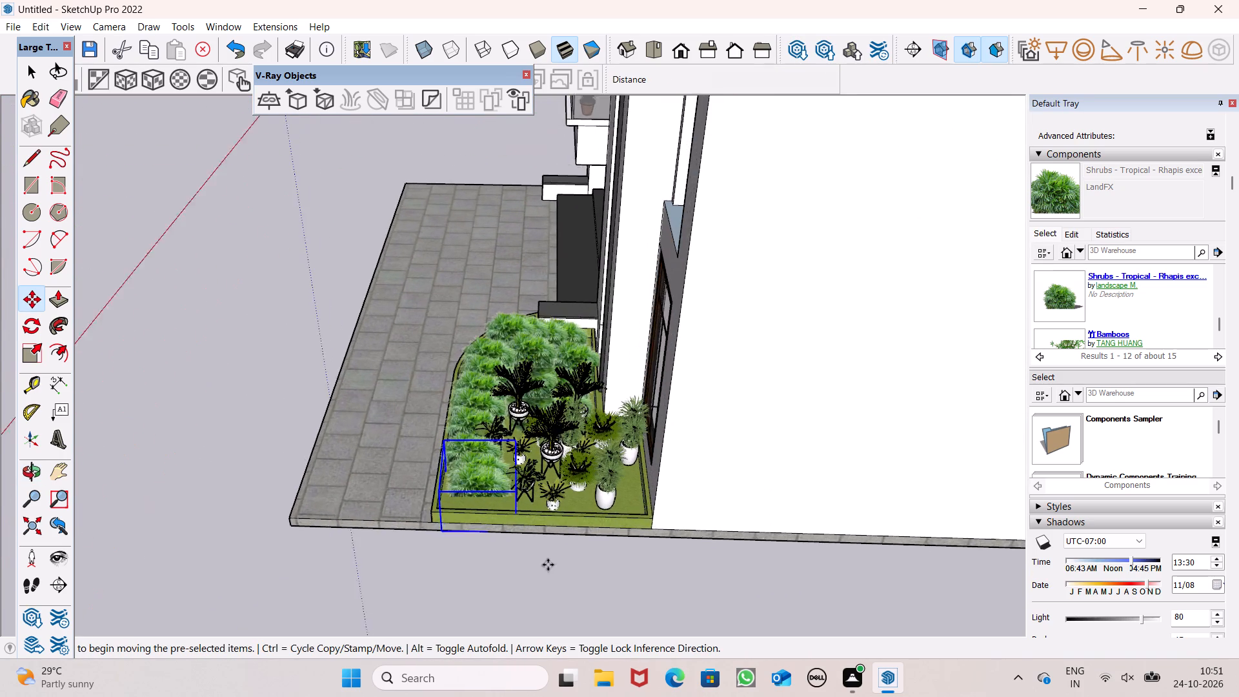
scroll(535, 545, up, 1)
scroll(651, 462, down, 5)
middle_drag(636, 514, 627, 598)
scroll(595, 492, down, 3)
scroll(559, 567, up, 7)
scroll(578, 465, down, 2)
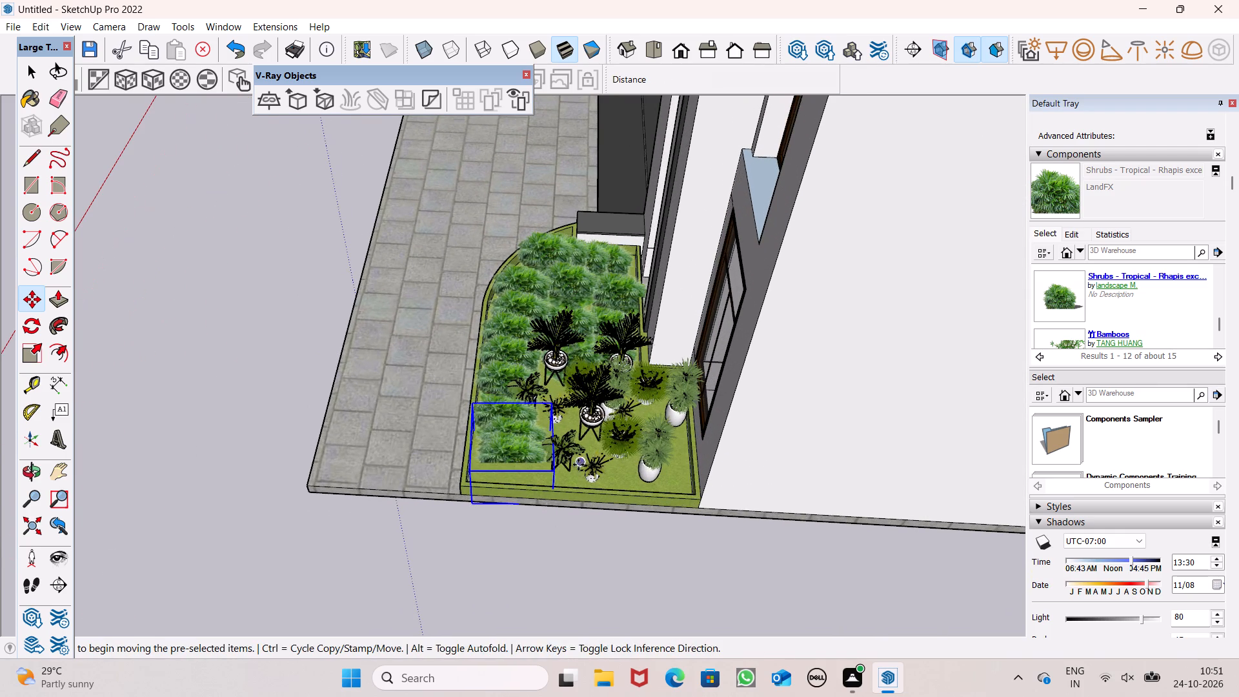
scroll(578, 465, down, 1)
middle_drag(581, 513, 583, 595)
scroll(567, 554, up, 8)
scroll(552, 485, up, 6)
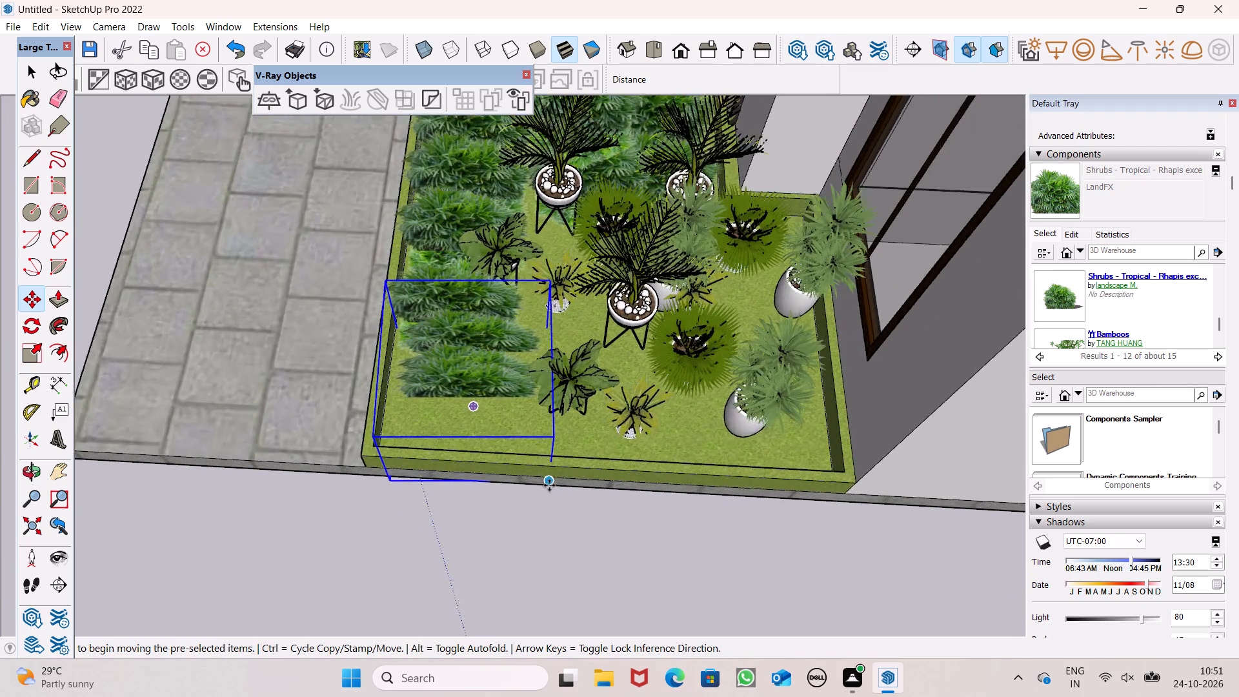
scroll(549, 485, up, 2)
drag(542, 485, 548, 506)
drag(549, 507, 554, 521)
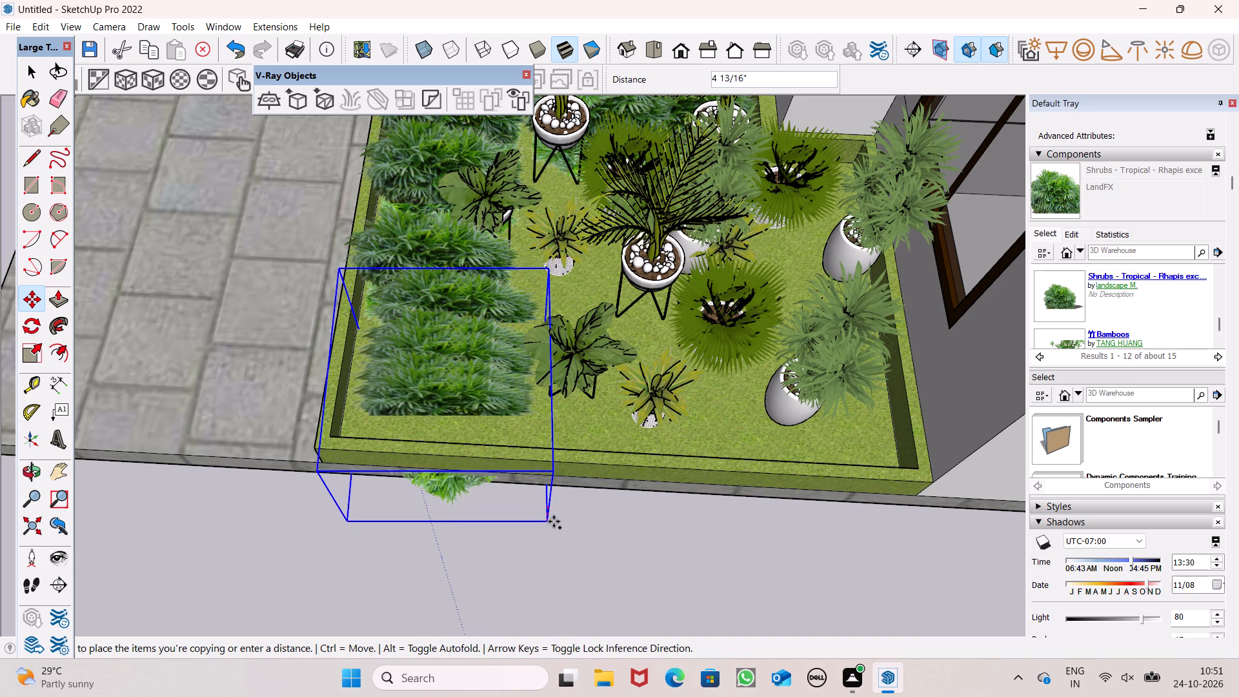
drag(554, 521, 681, 489)
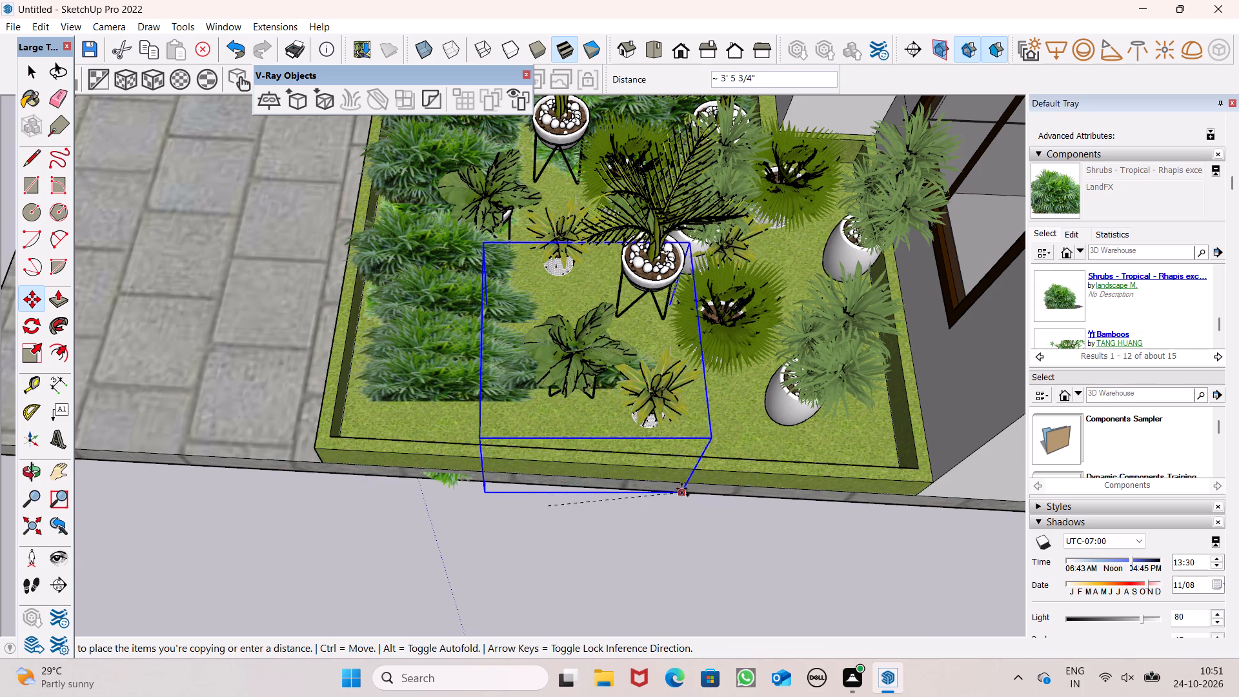
drag(681, 489, 683, 487)
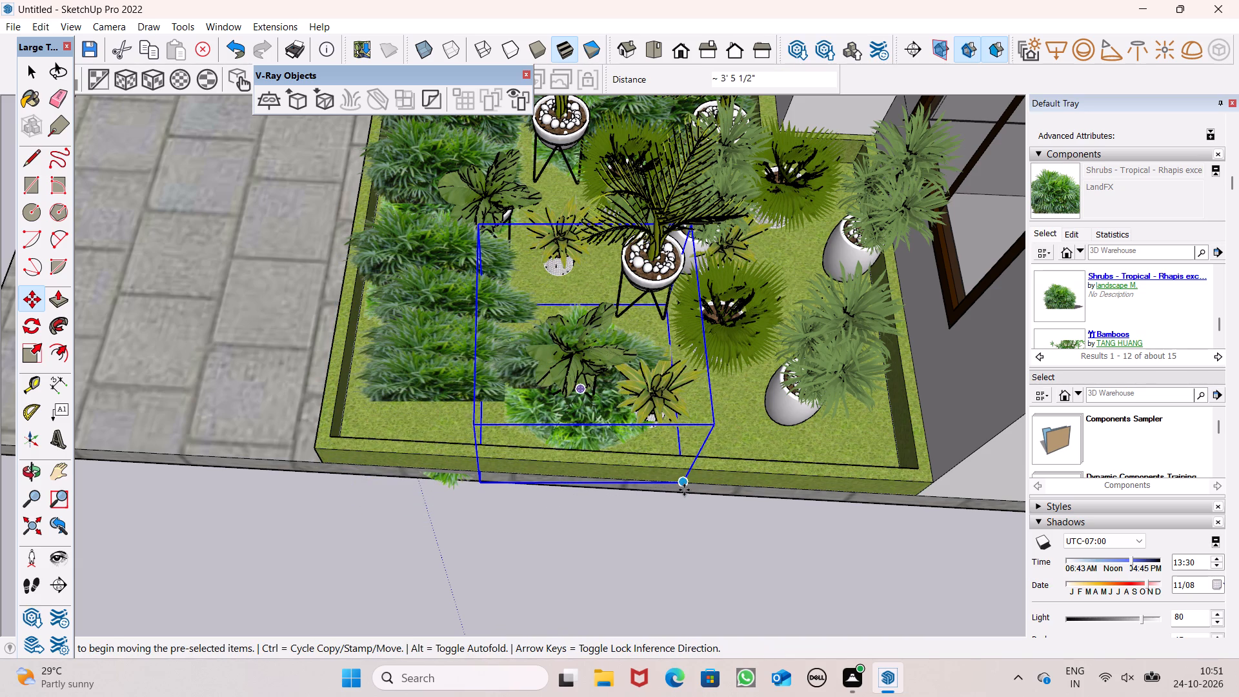
Copy that shrub about 3' 6" further along the bed's outer end toward the house and adjust it to sit beside the white pot.
drag(684, 489, 781, 488)
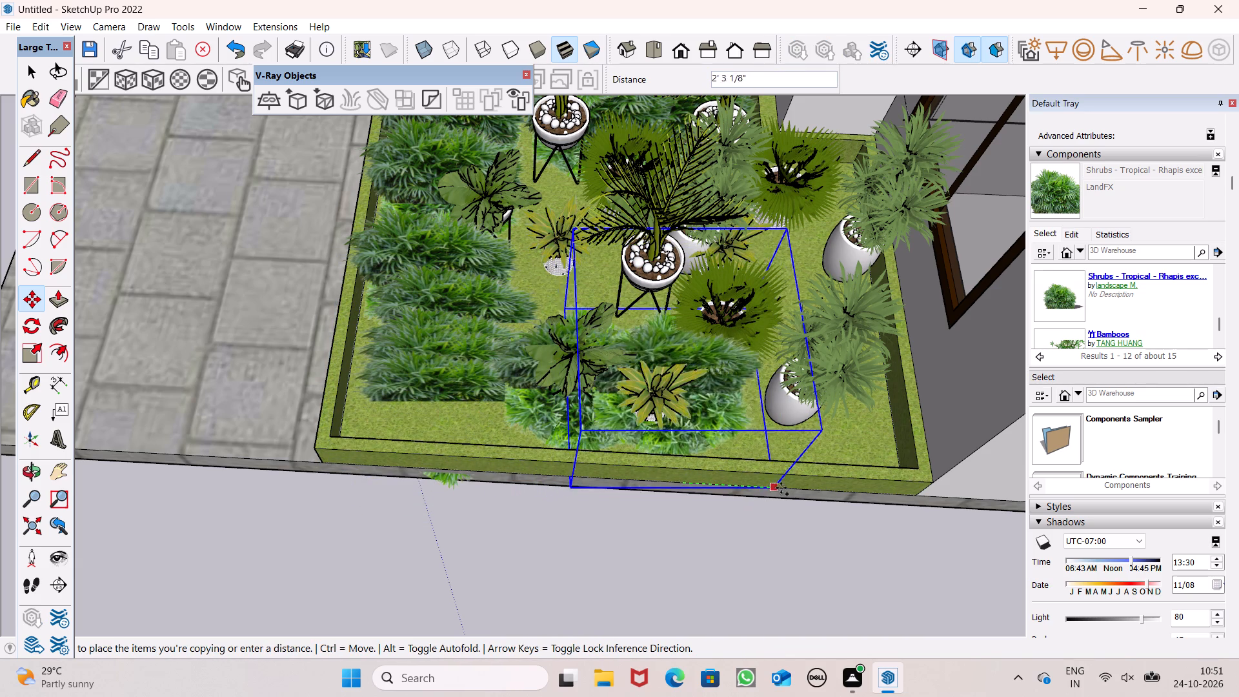
drag(781, 488, 813, 496)
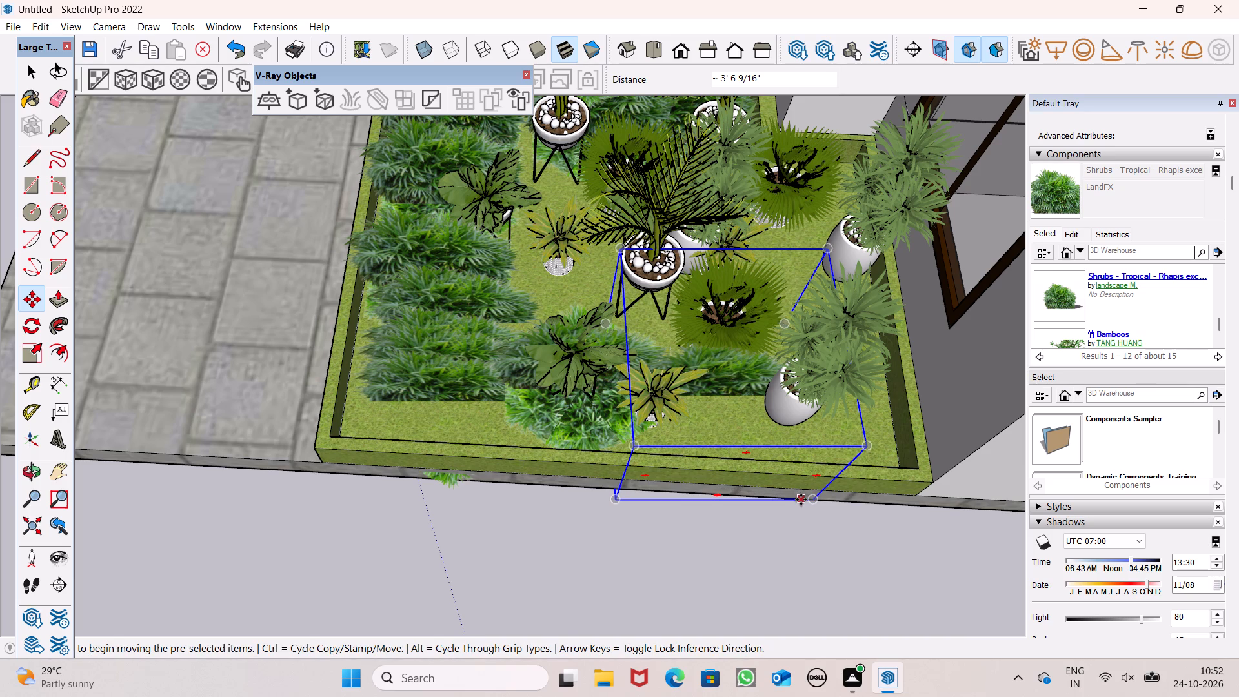
drag(812, 509, 807, 536)
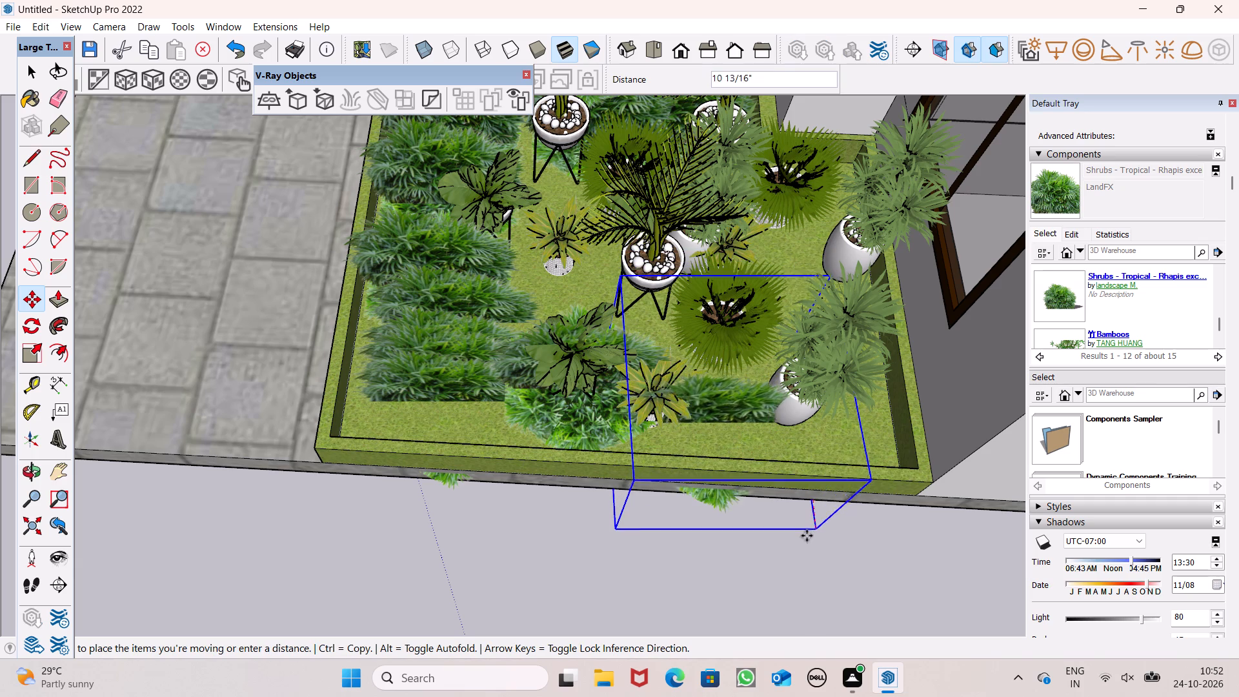
drag(807, 536, 800, 485)
click(798, 480)
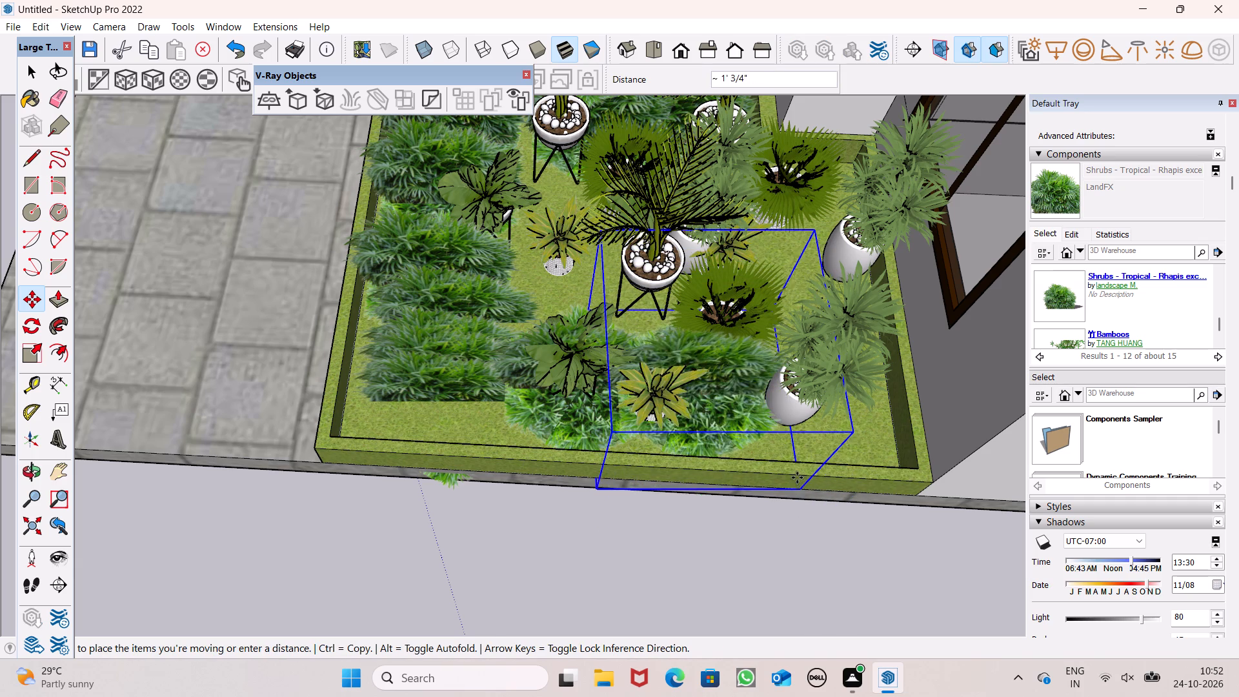
Deselect everything and review the planted grass bed from the front together with the house entrance.
key(space)
scroll(787, 466, down, 6)
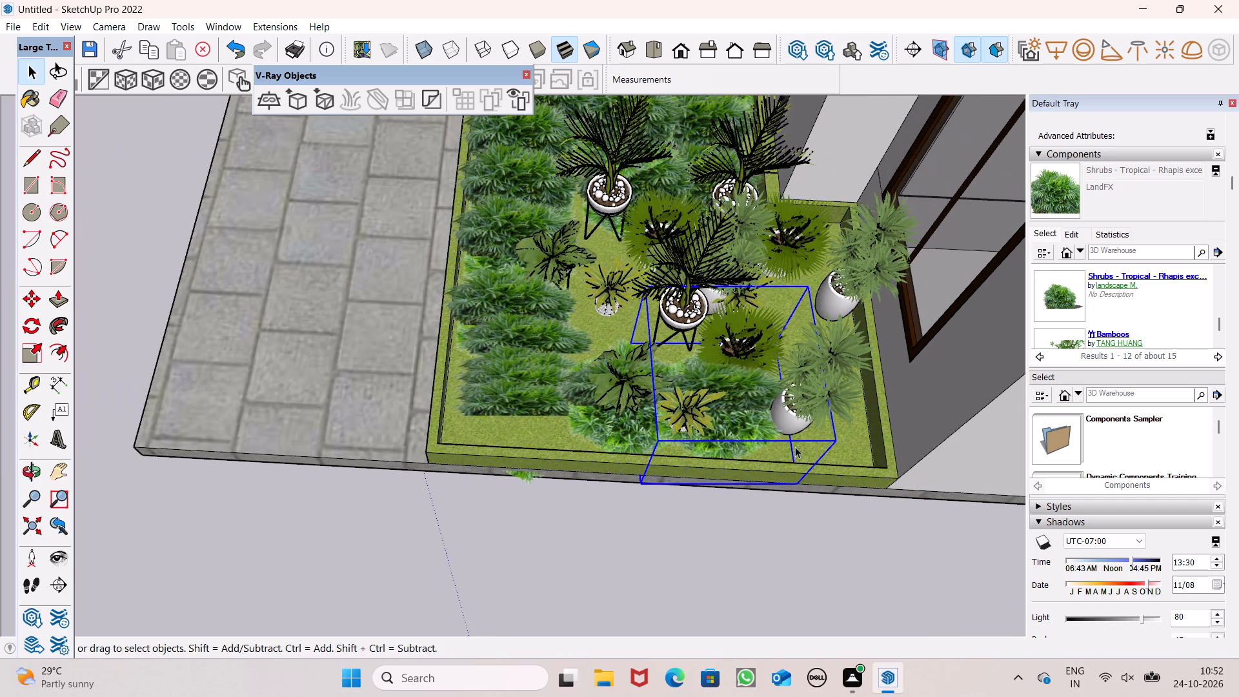
scroll(805, 435, down, 6)
key(space)
click(749, 531)
scroll(708, 452, down, 6)
middle_drag(708, 456, 1055, 338)
scroll(549, 409, up, 1)
middle_drag(549, 409, 771, 196)
scroll(620, 245, down, 2)
middle_drag(605, 267, 593, 395)
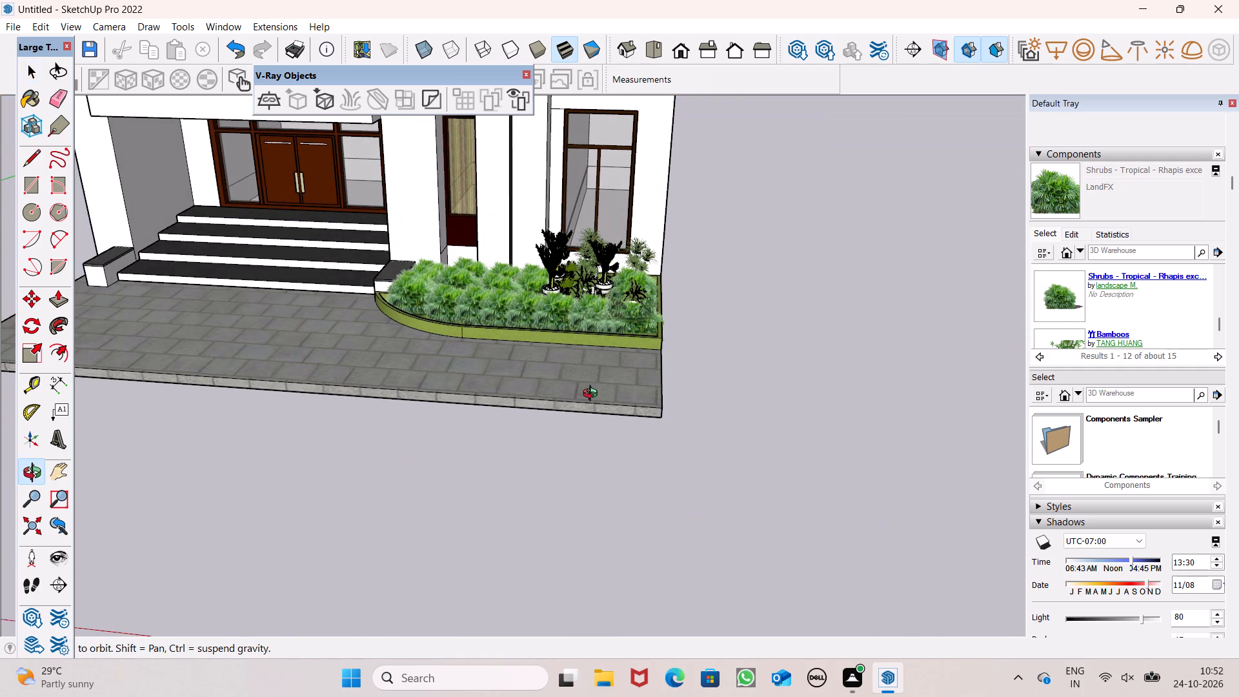
middle_drag(593, 395, 594, 395)
scroll(721, 310, down, 4)
middle_drag(679, 332, 774, 319)
scroll(785, 287, down, 4)
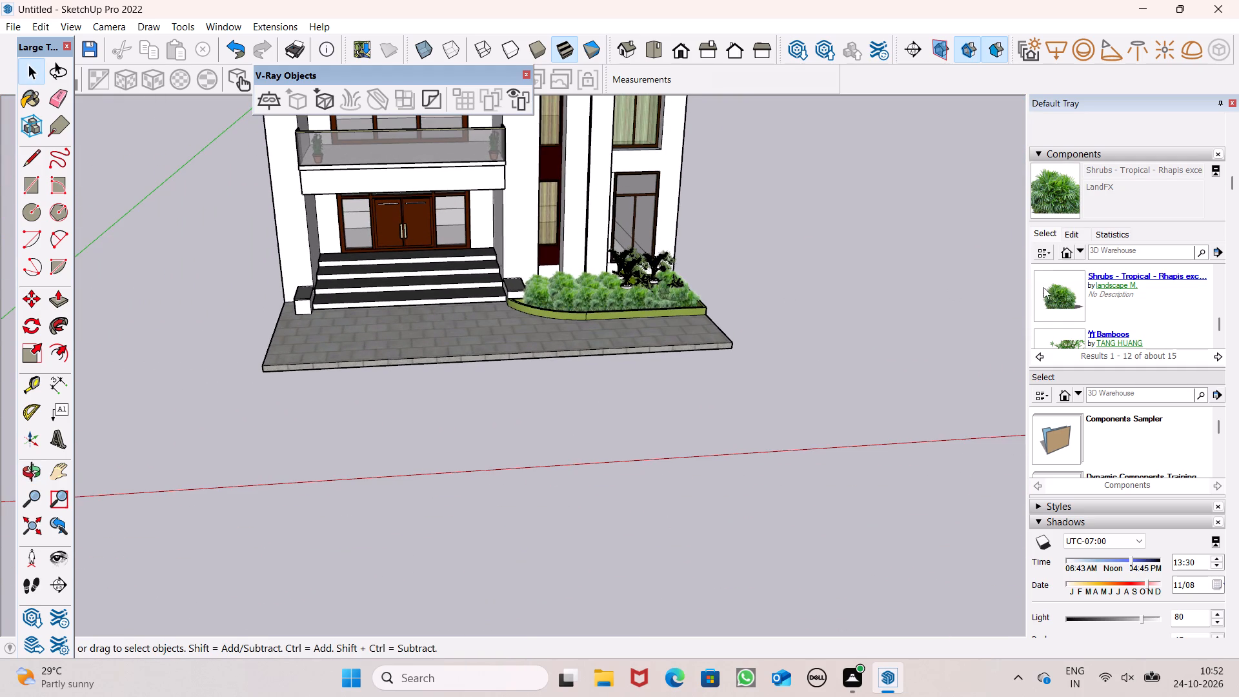
Browse the plant components in the 3D Warehouse results and pick the ARTIFICIAL PLANTS set for placement.
scroll(1046, 285, down, 3)
scroll(1091, 223, up, 3)
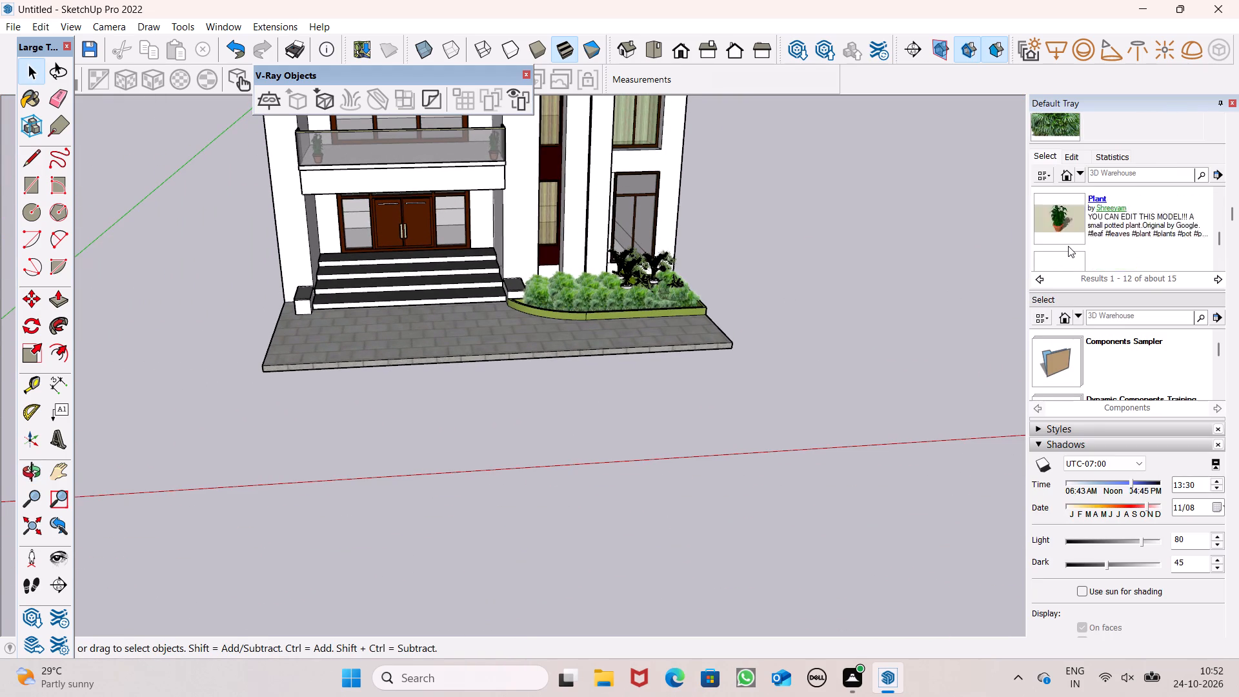
scroll(1068, 246, up, 4)
scroll(1060, 226, down, 3)
scroll(1060, 225, up, 3)
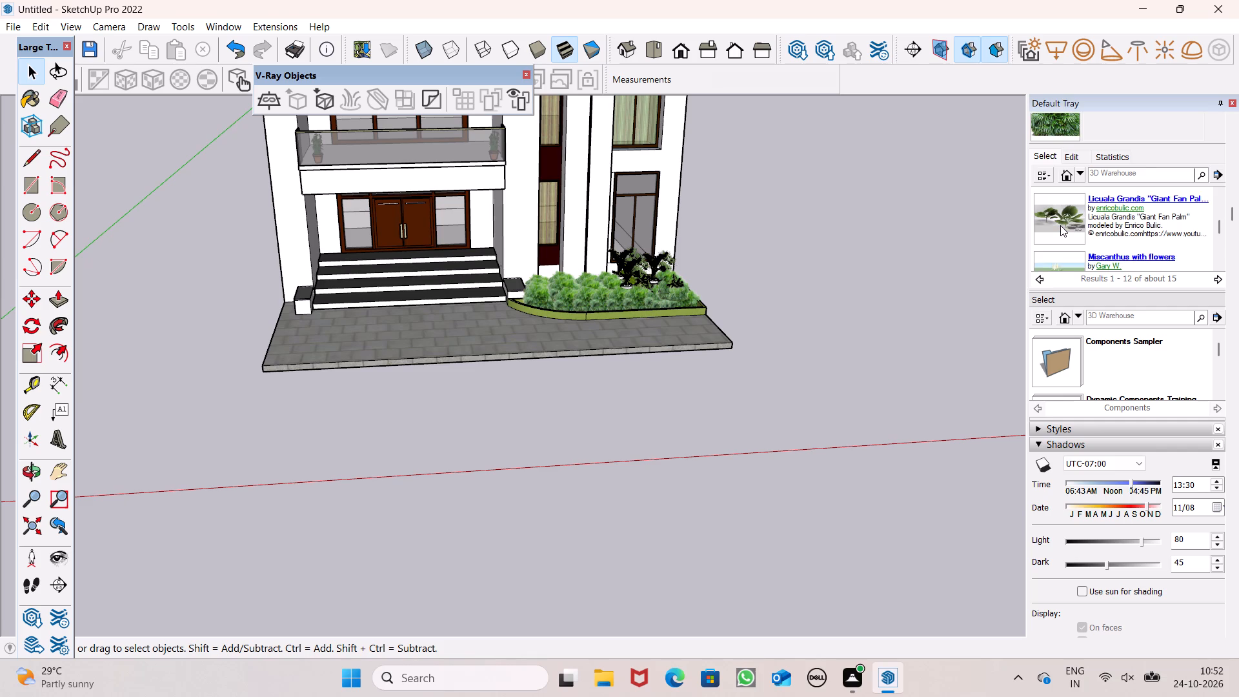
scroll(1060, 225, up, 4)
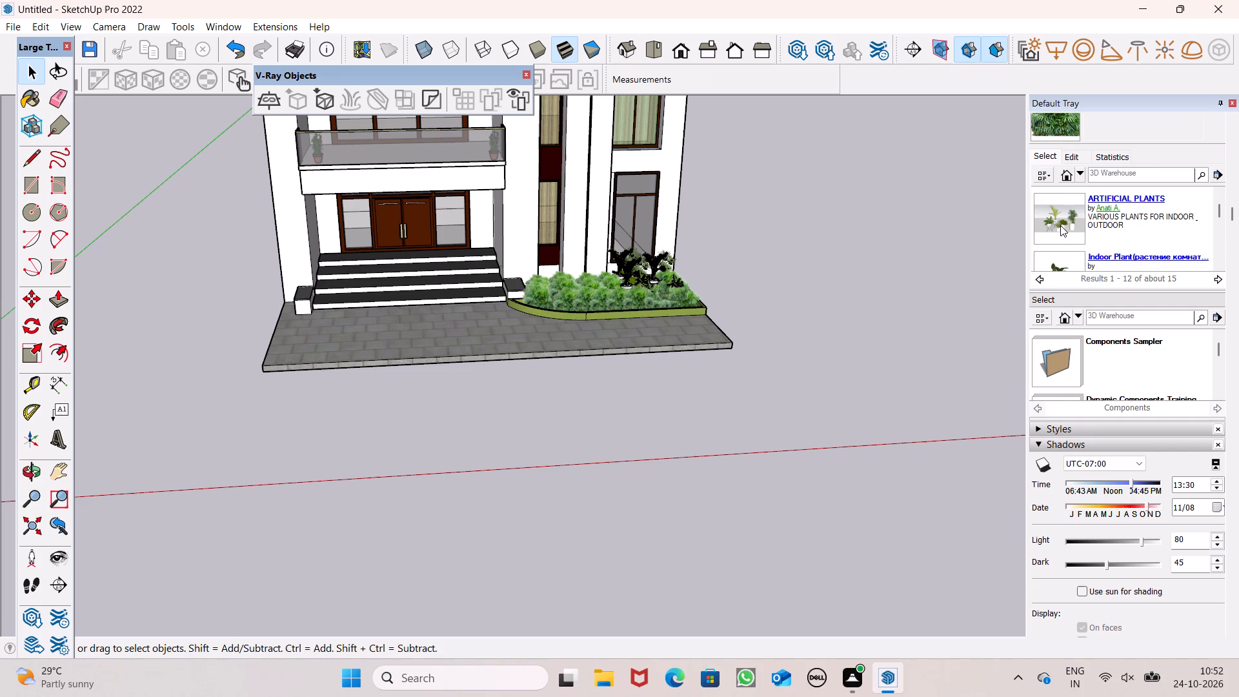
scroll(1063, 222, up, 3)
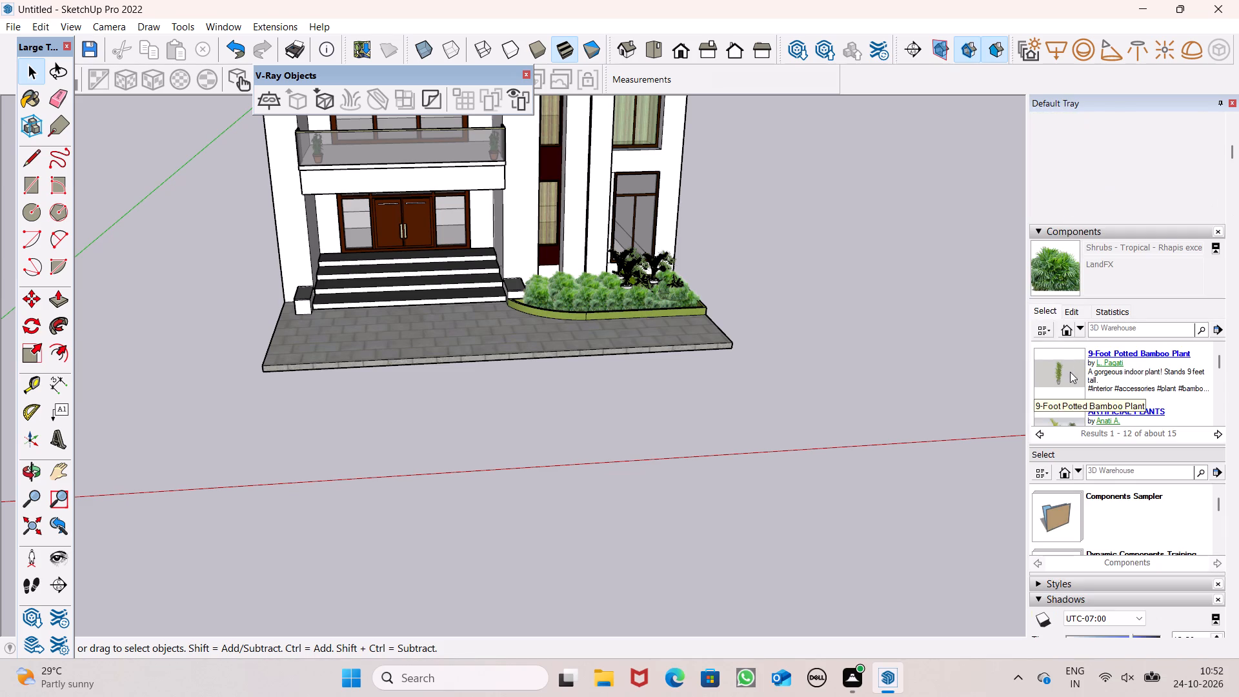
scroll(1070, 372, down, 2)
scroll(1071, 372, up, 1)
click(1069, 373)
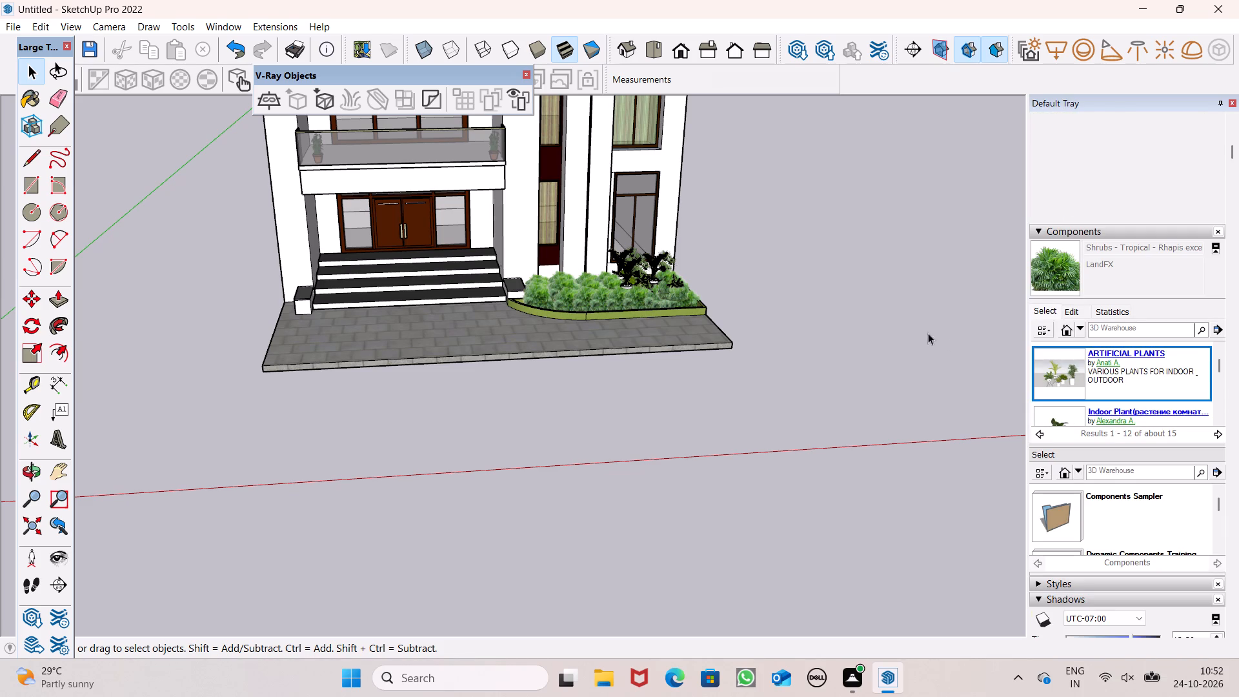
Place the ARTIFICIAL PLANTS set on the paving's outer edge, beside the end block of the entrance steps opposite the grass bed.
scroll(754, 269, down, 5)
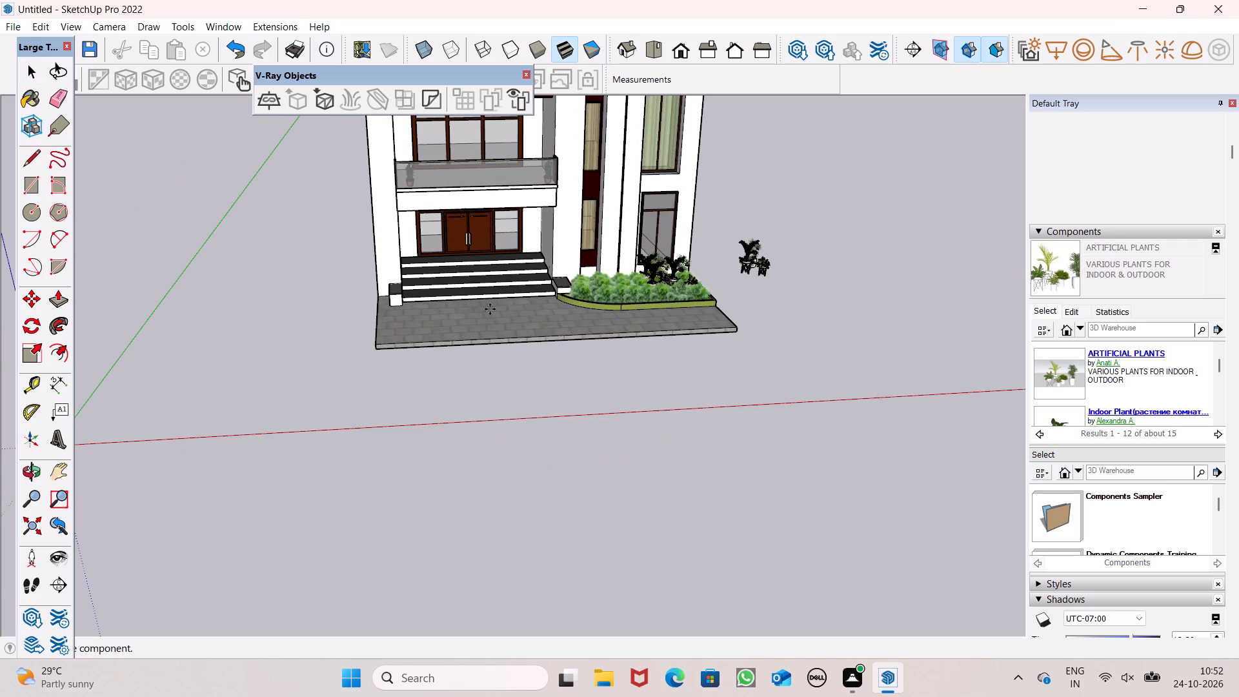
scroll(392, 335, up, 8)
scroll(327, 343, up, 6)
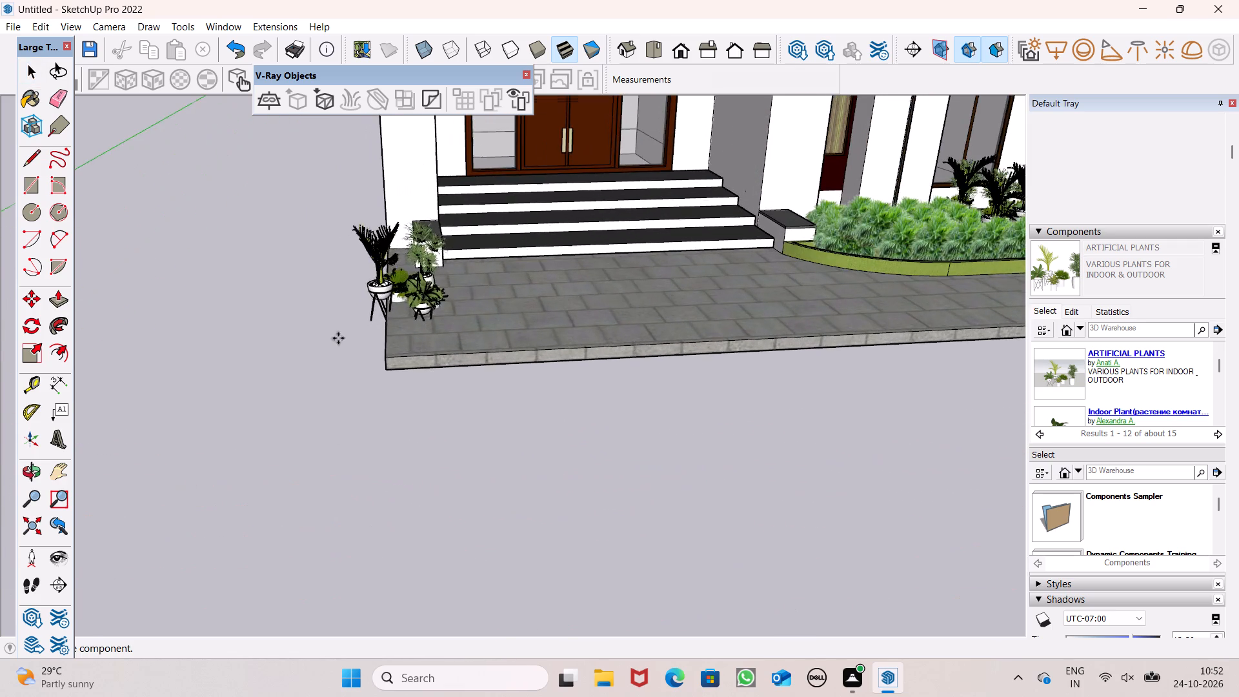
middle_drag(382, 350, 503, 486)
scroll(505, 467, up, 6)
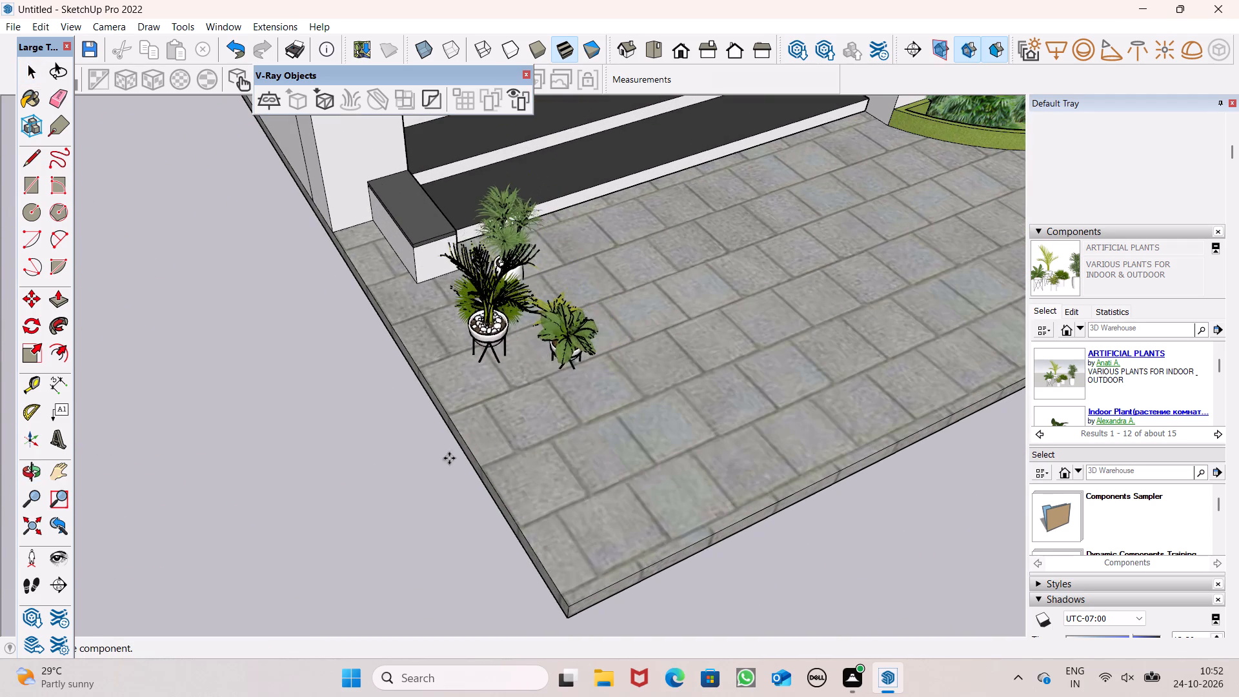
click(408, 487)
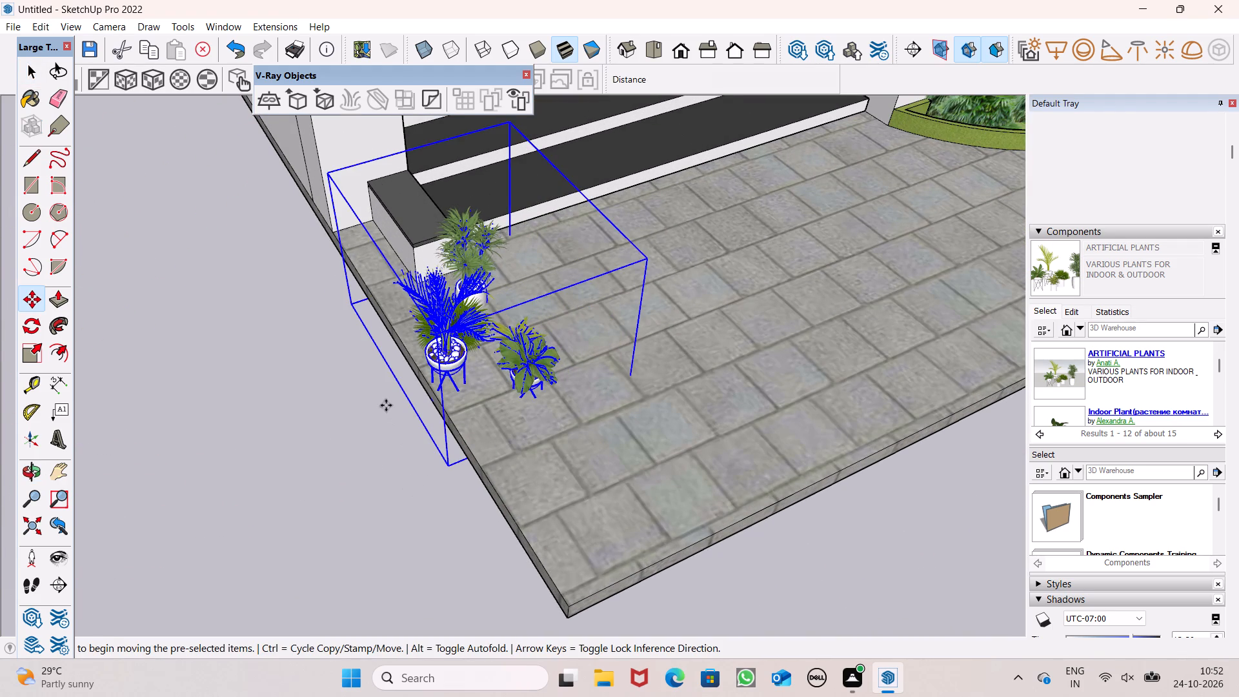
Move the potted plant set about 1' 3" inward from the paving's side edge, and nudge it back 3".
scroll(386, 405, down, 4)
middle_drag(467, 453, 386, 341)
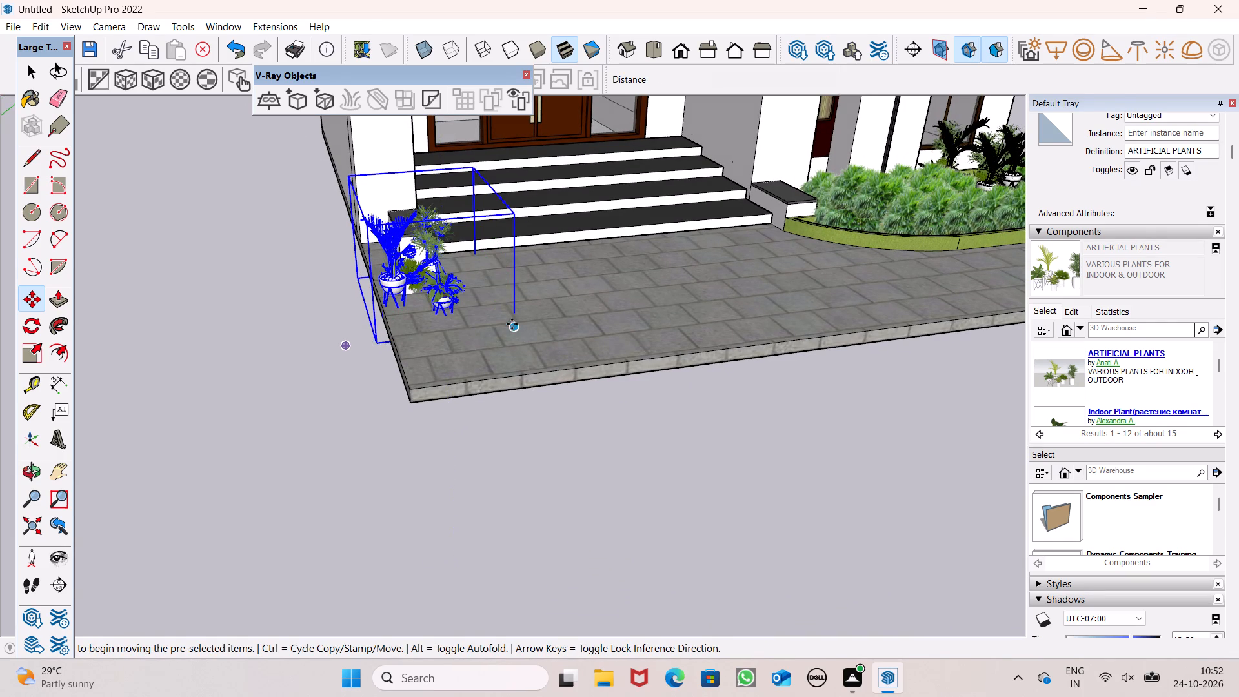
drag(511, 327, 535, 324)
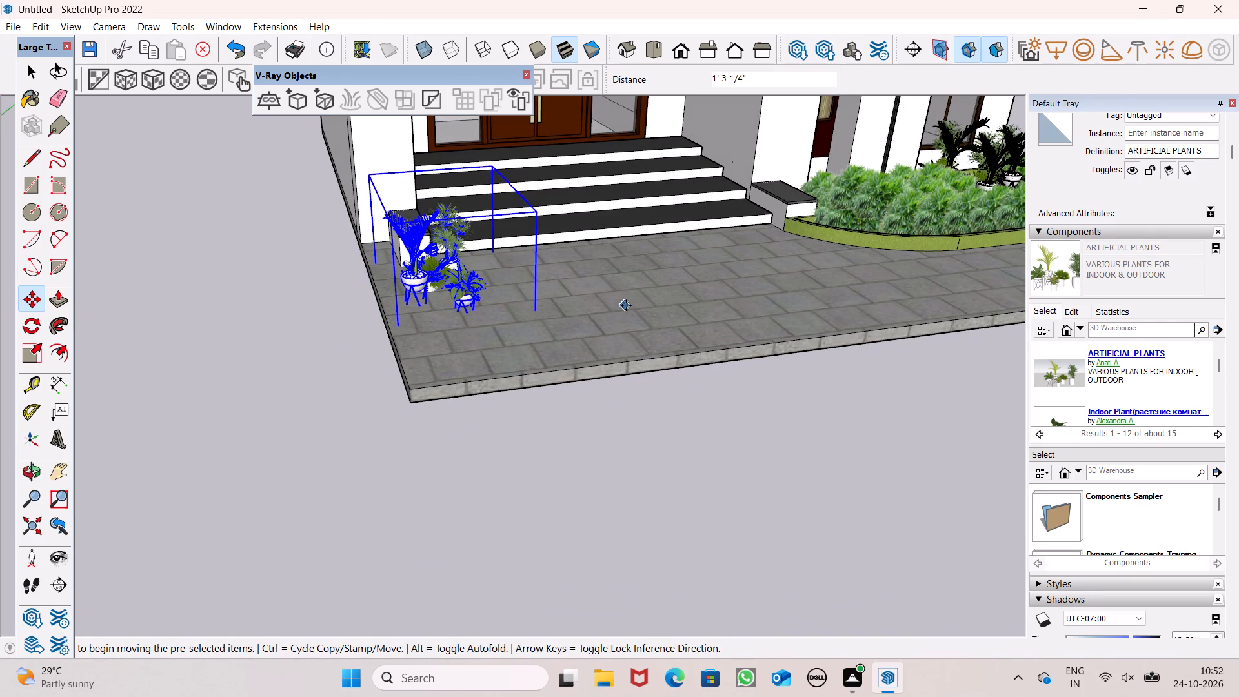
scroll(626, 305, up, 3)
scroll(626, 305, down, 5)
middle_drag(626, 317, 711, 337)
scroll(394, 346, up, 1)
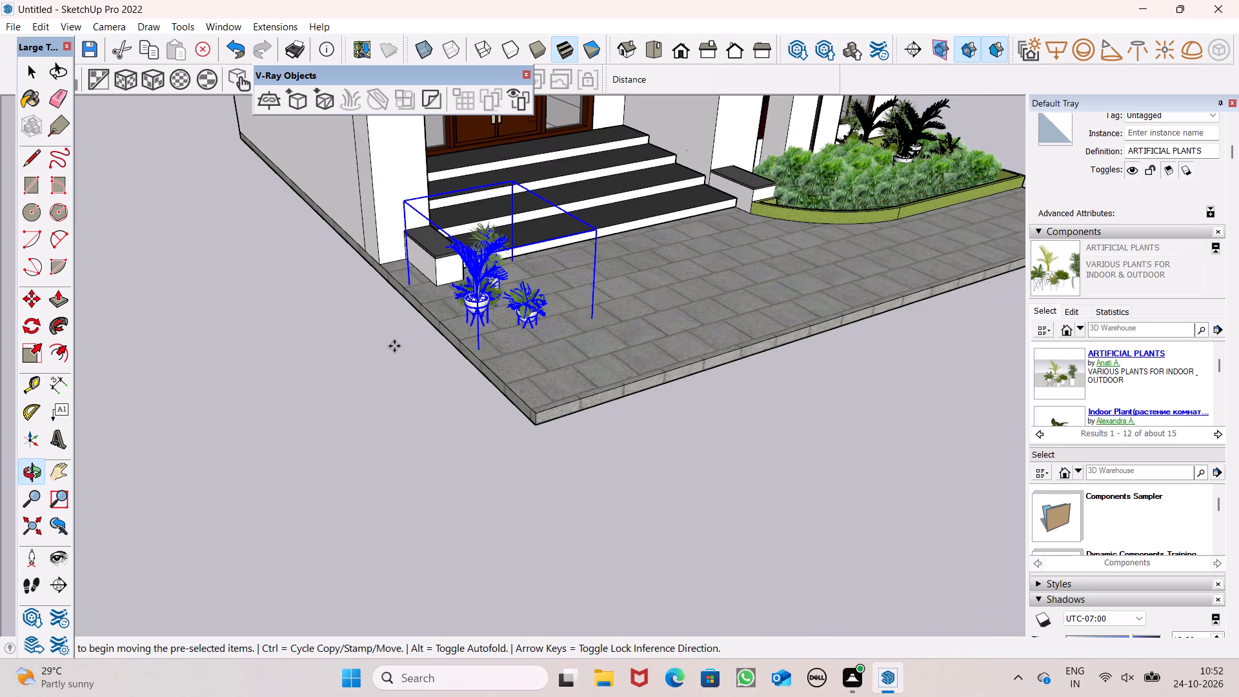
scroll(394, 346, up, 4)
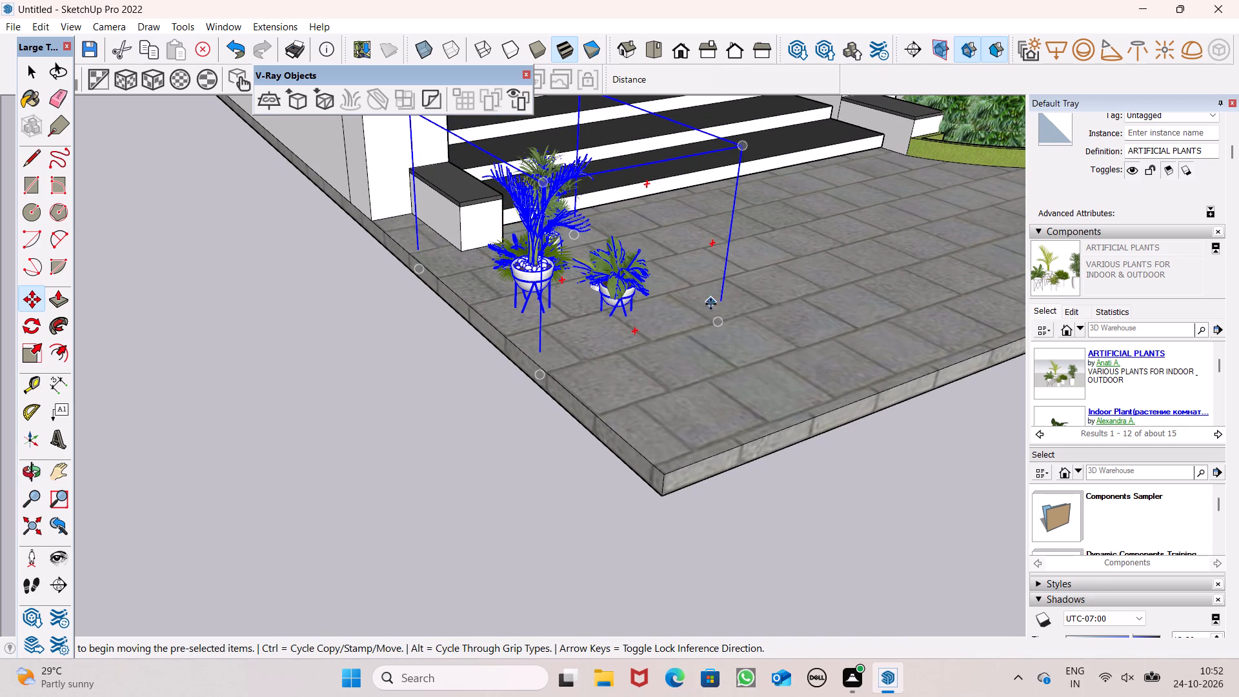
click(718, 323)
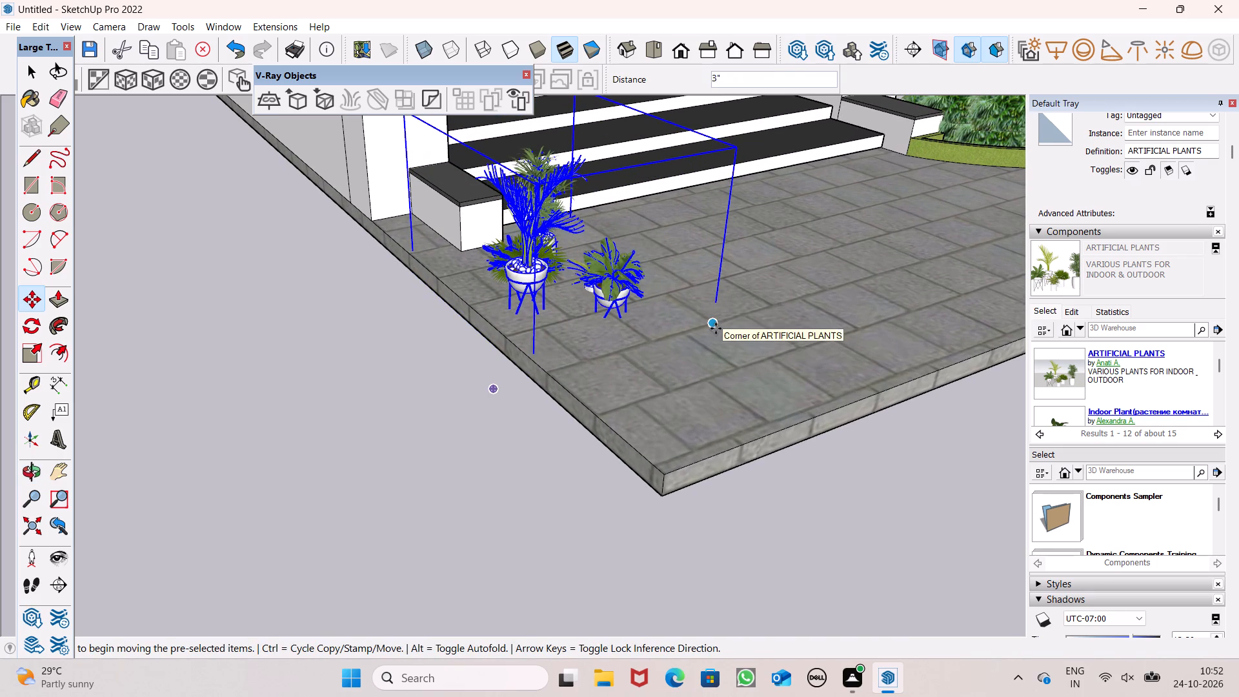
Copy the potted plant set about 6' 6" along the paving's side edge toward its front corner and deselect it.
key(m)
key(Return)
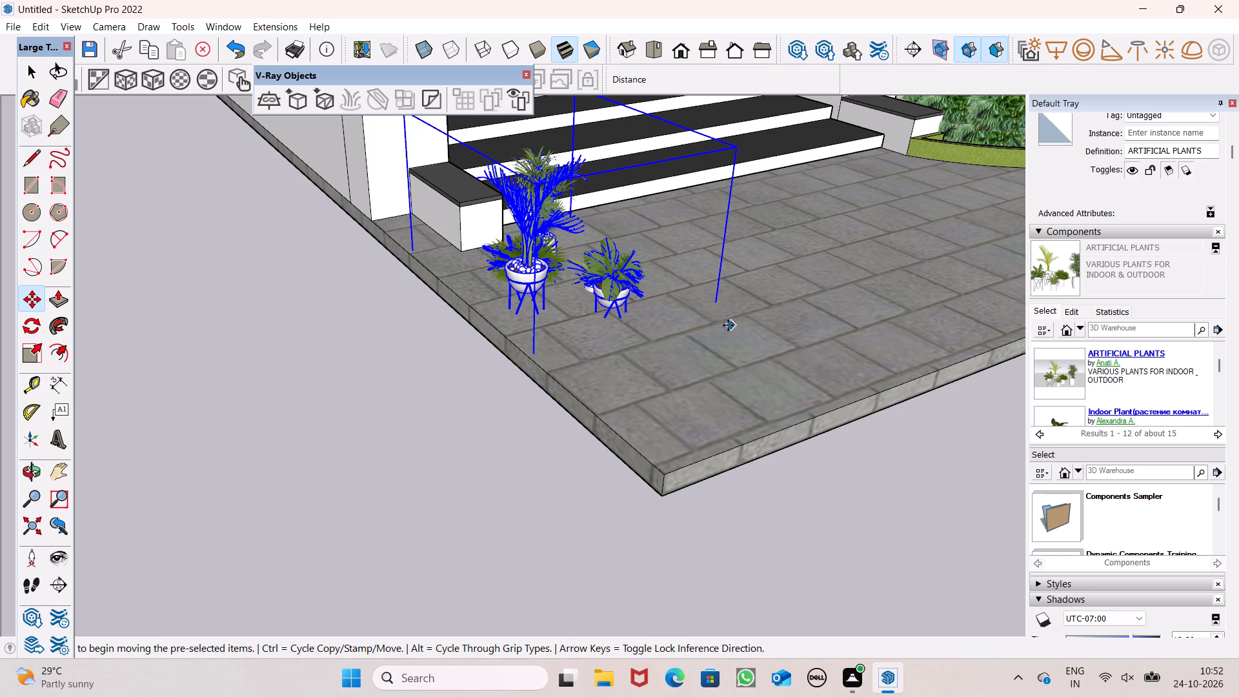
drag(714, 325, 752, 387)
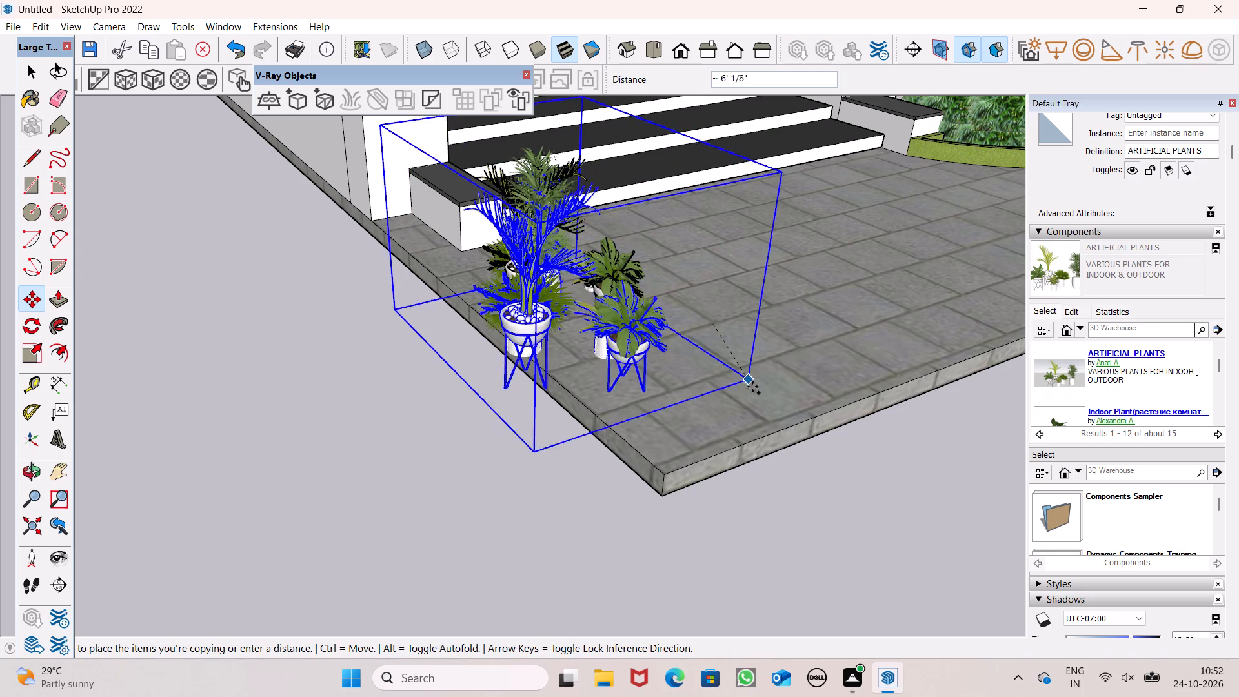
drag(752, 387, 838, 383)
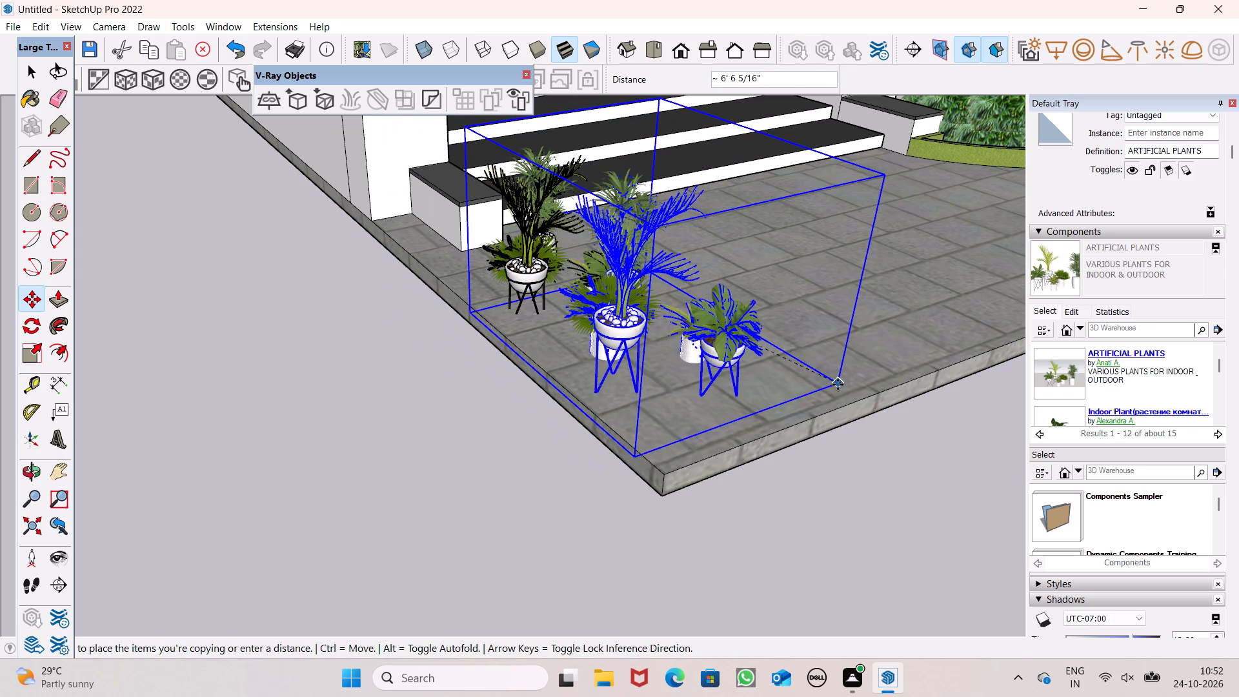
scroll(364, 260, down, 8)
key(space)
click(605, 369)
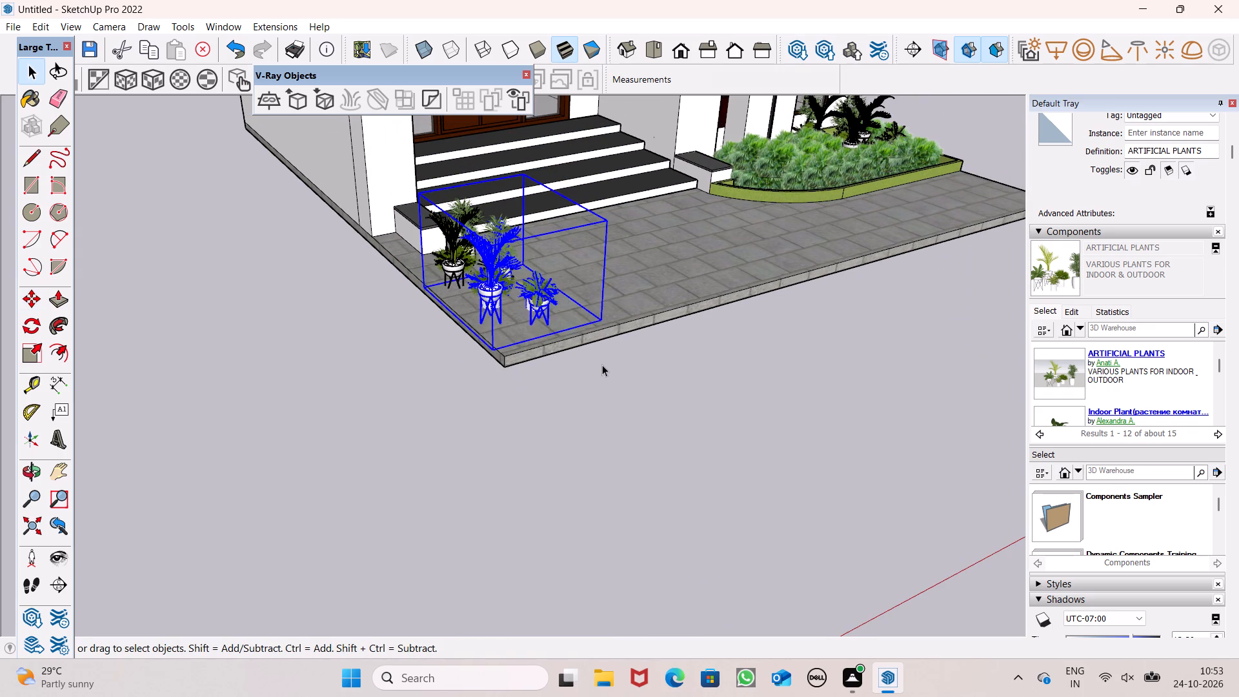
key(space)
Examine the spacing of the two potted plant sets beside the entrance steps from the front and from above.
scroll(604, 285, down, 3)
middle_drag(627, 328, 434, 351)
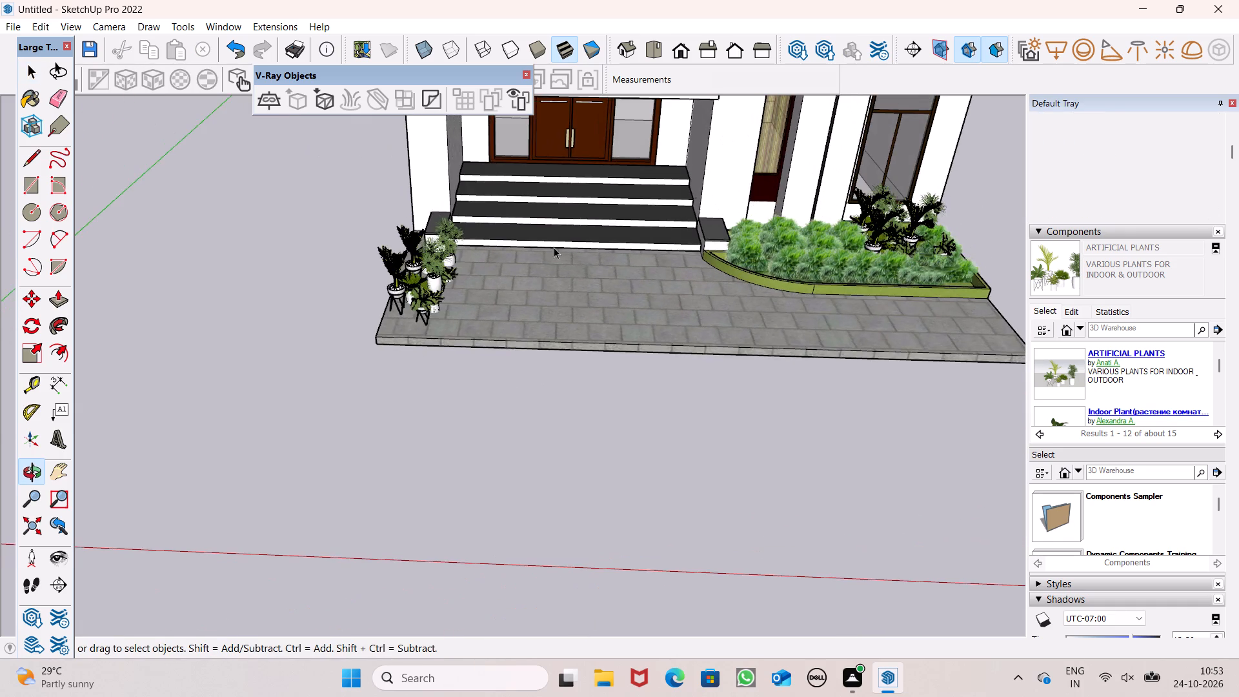
scroll(554, 247, down, 3)
middle_drag(523, 323, 351, 446)
scroll(463, 362, up, 2)
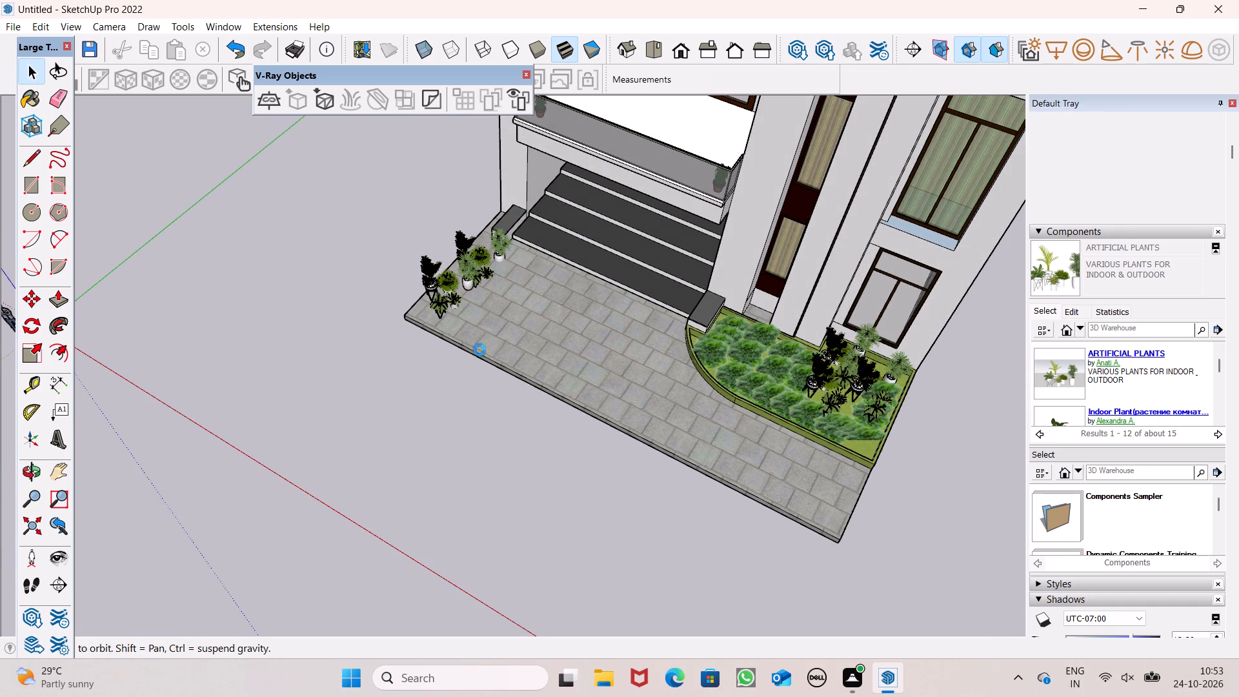
scroll(479, 350, up, 5)
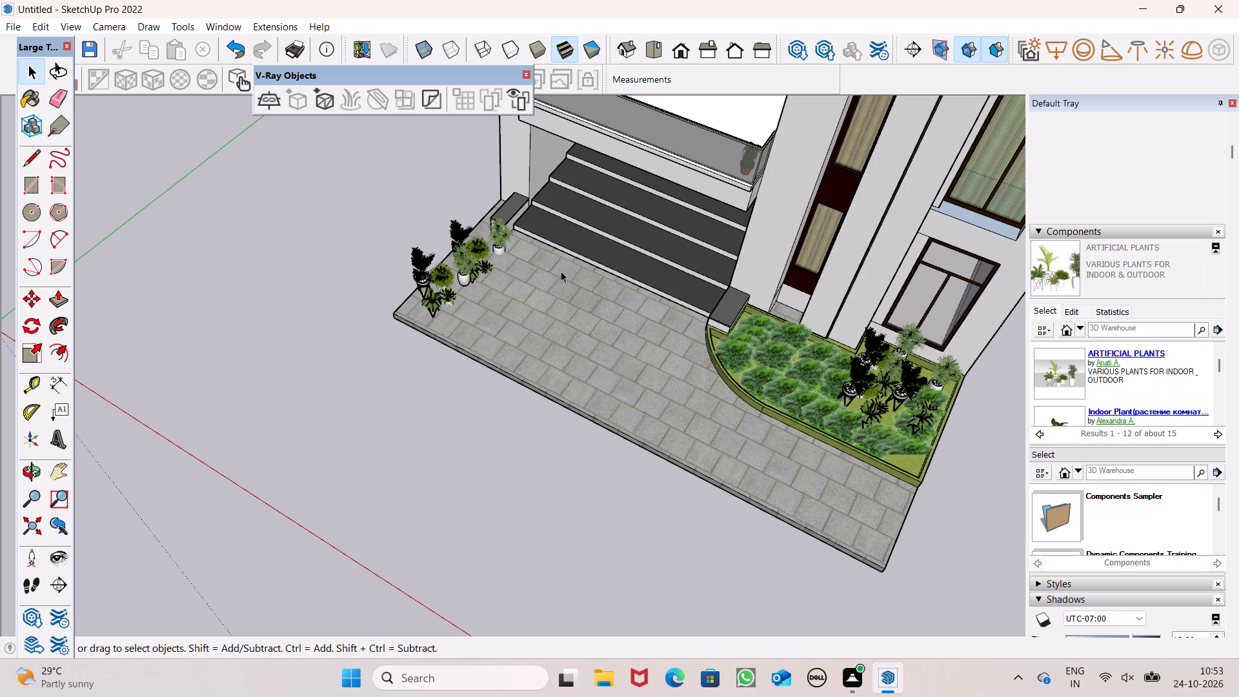
scroll(599, 252, down, 1)
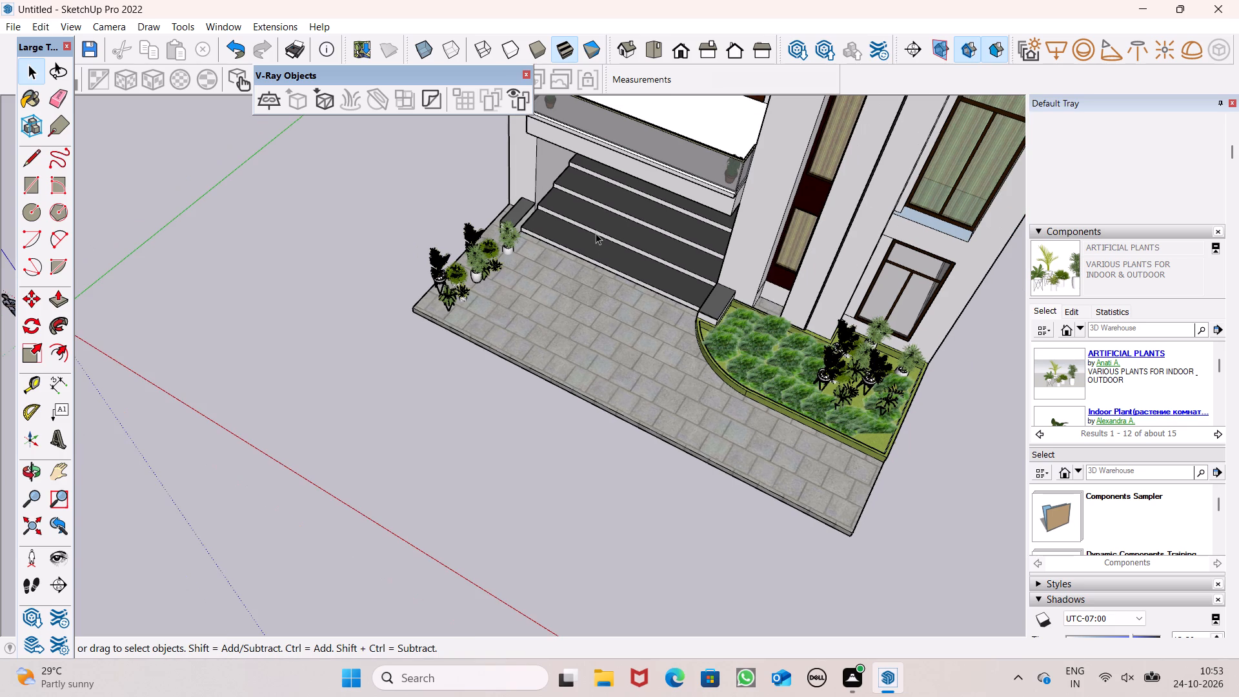
scroll(348, 433, up, 1)
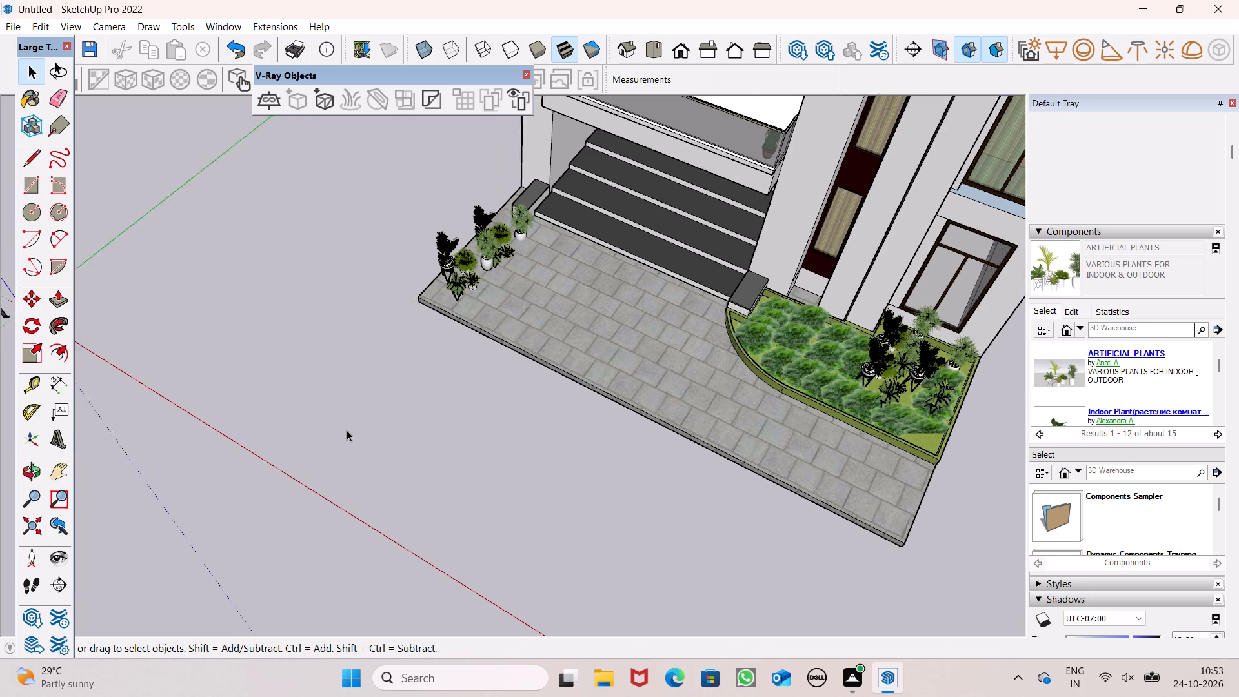
scroll(347, 430, up, 9)
scroll(430, 353, down, 6)
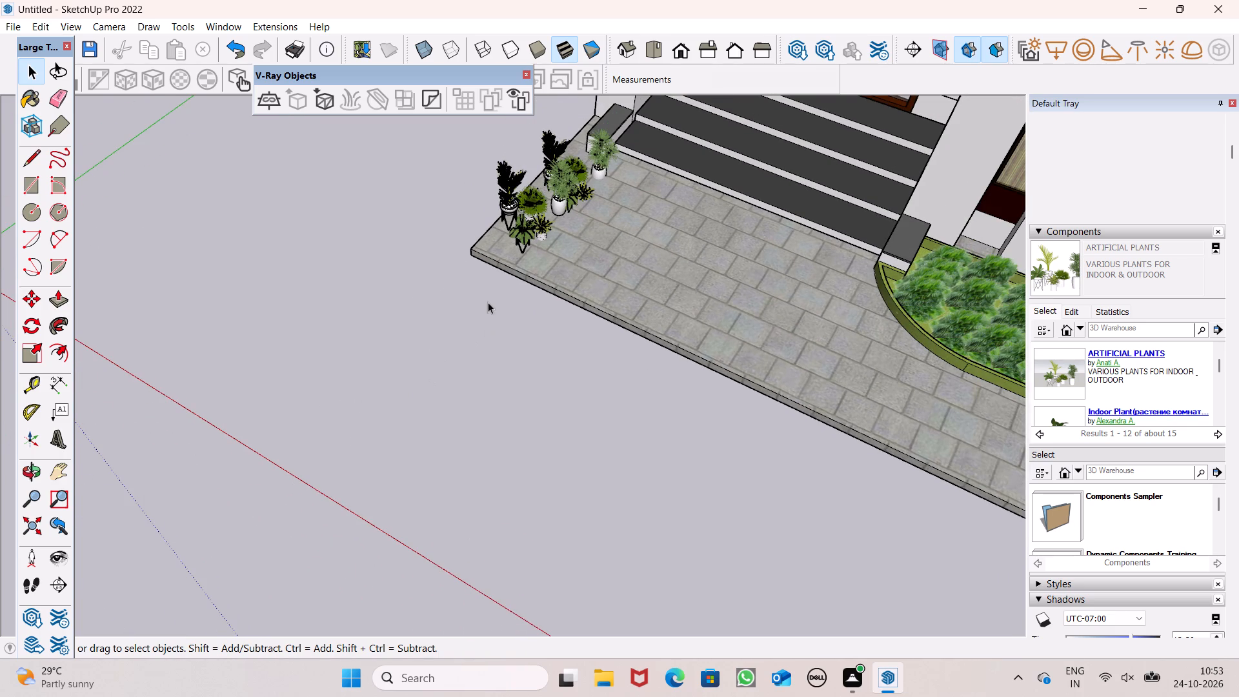
scroll(554, 188, up, 12)
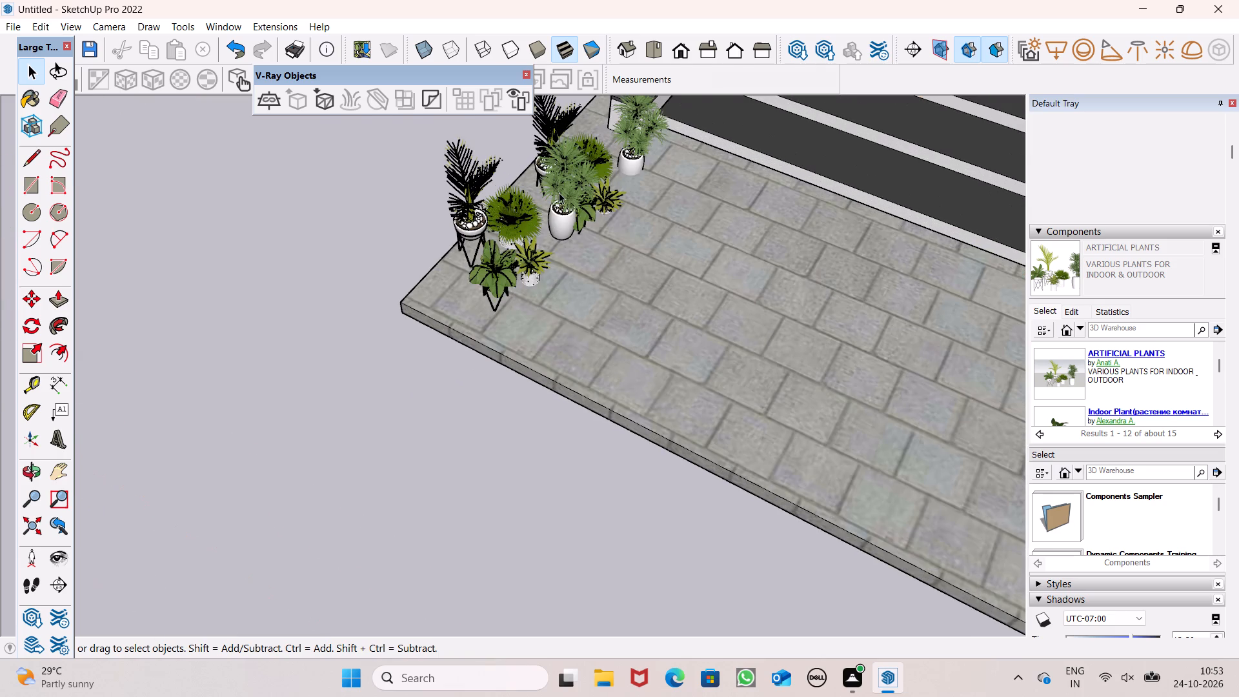
scroll(559, 192, up, 2)
scroll(464, 288, down, 7)
scroll(436, 346, down, 5)
scroll(479, 300, up, 2)
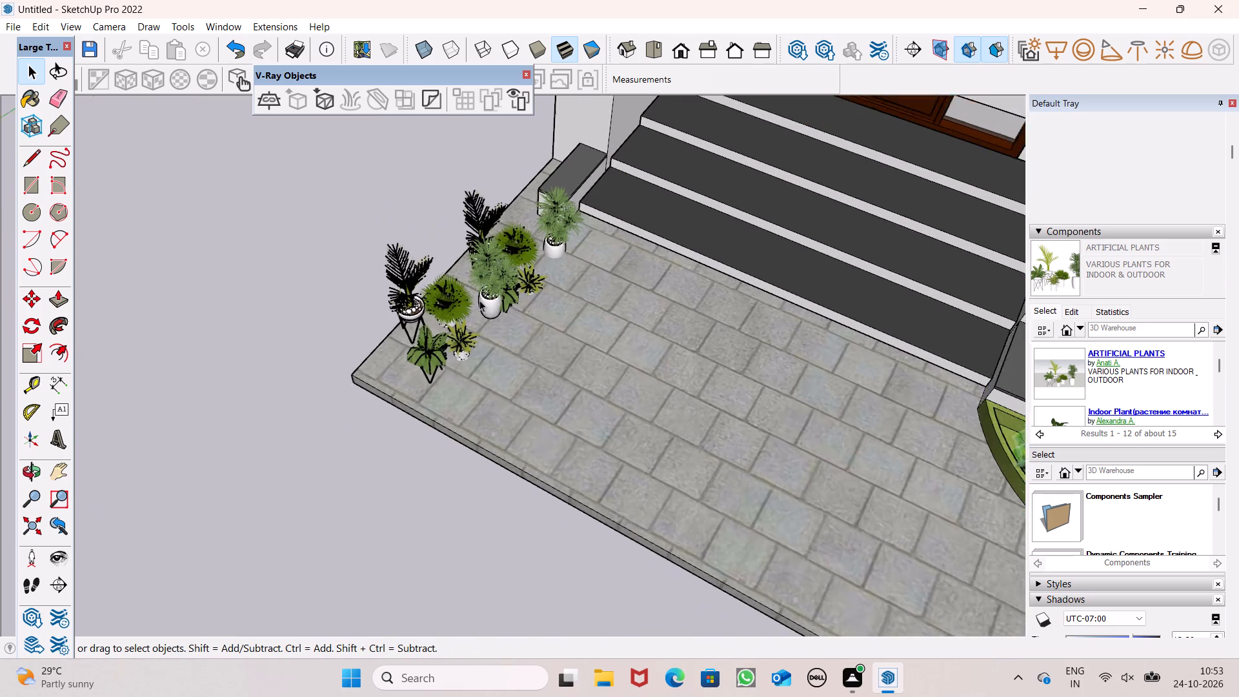
scroll(479, 300, up, 4)
Clear the selection and review the potted plants together with the entrance paving and grass bed from the side and front.
click(410, 350)
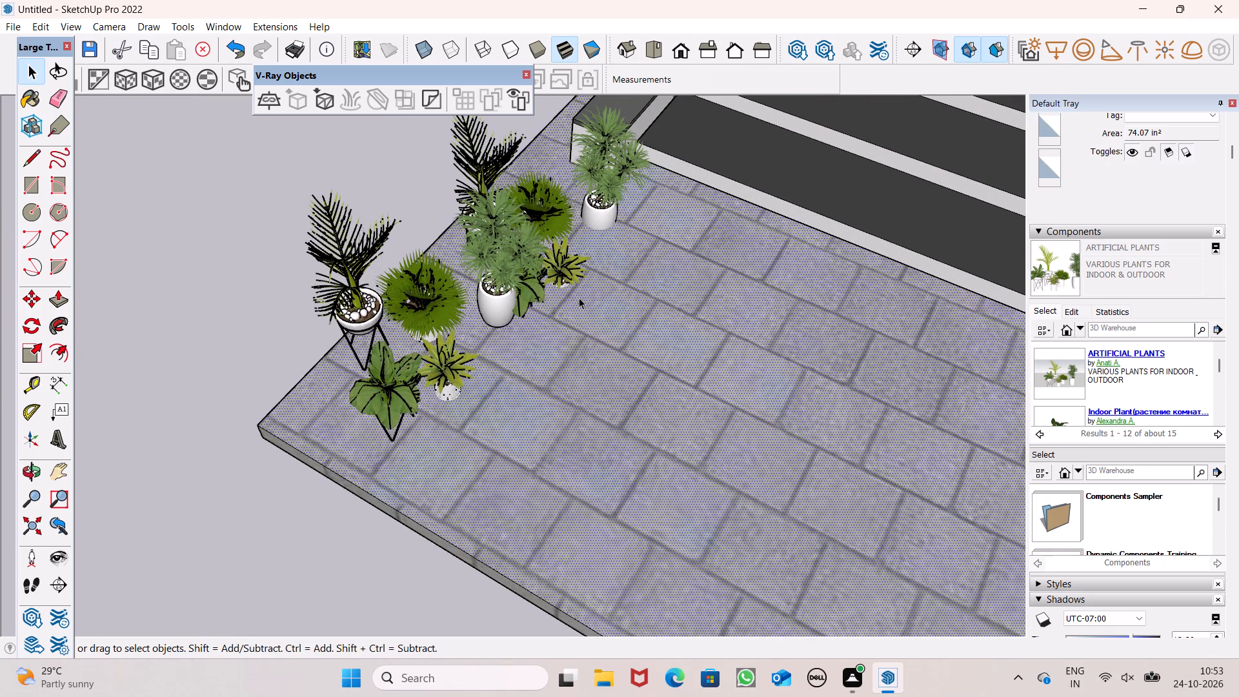
scroll(579, 298, down, 7)
key(space)
click(262, 196)
scroll(412, 219, down, 2)
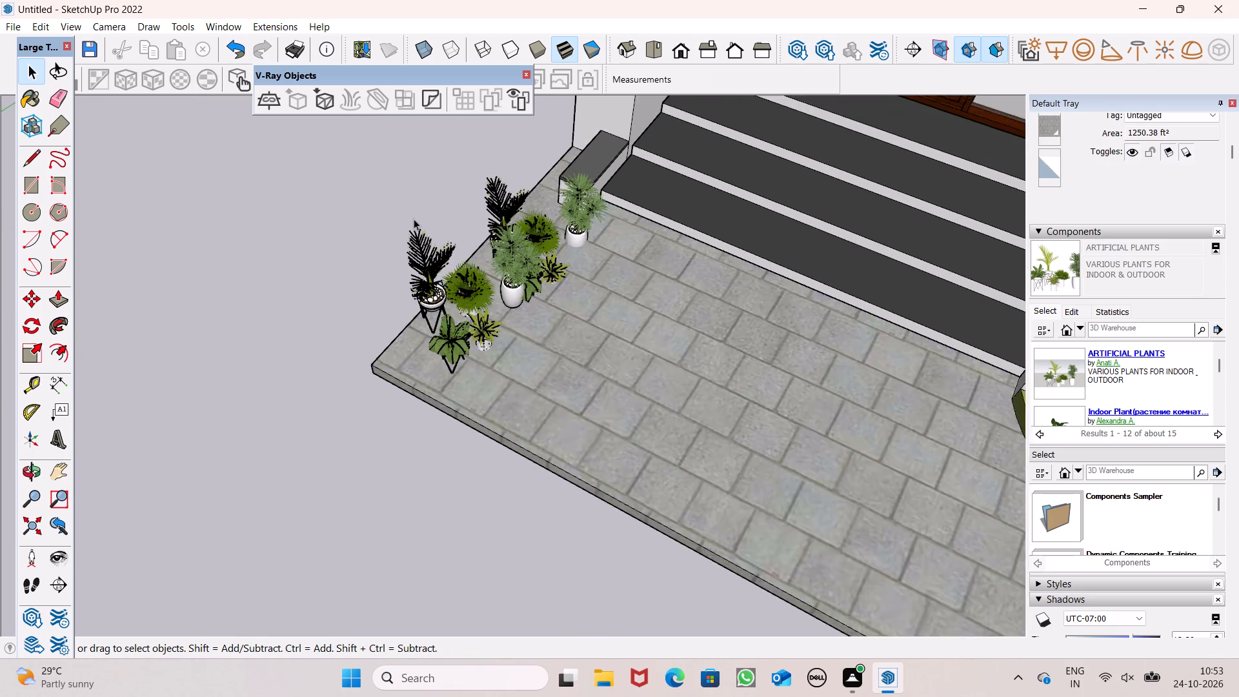
scroll(414, 219, down, 7)
middle_drag(481, 350, 918, 218)
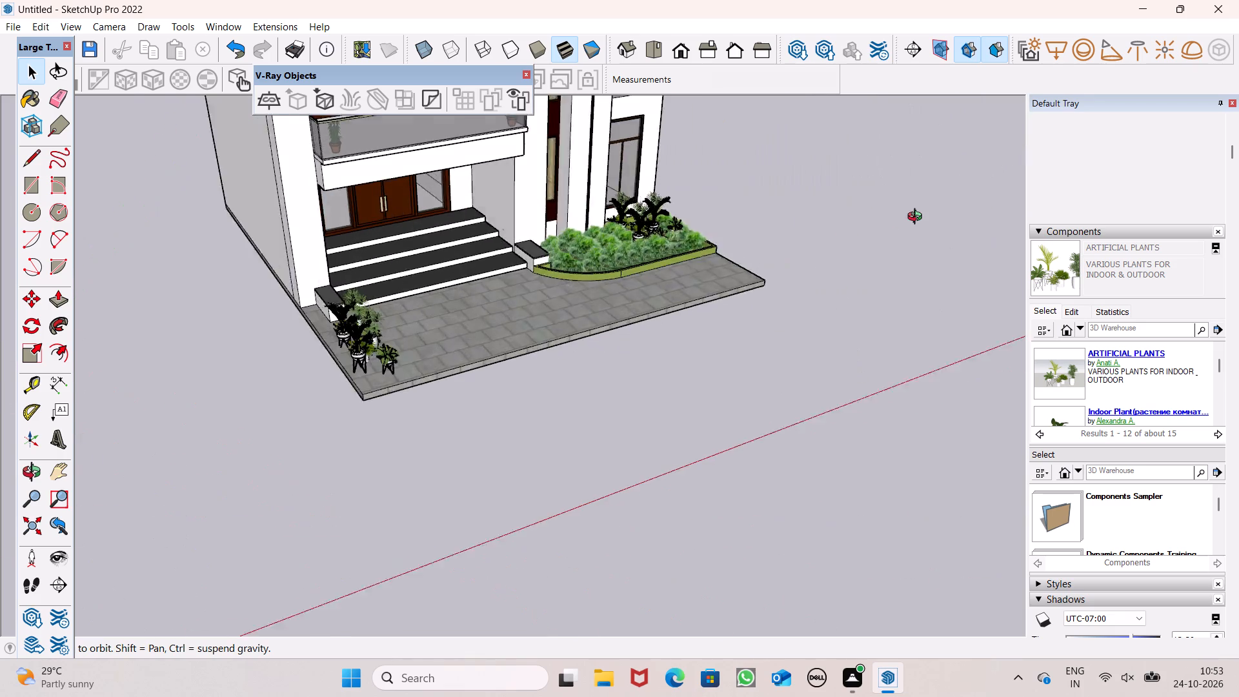
middle_drag(918, 218, 927, 210)
scroll(749, 225, down, 4)
middle_drag(712, 285, 523, 334)
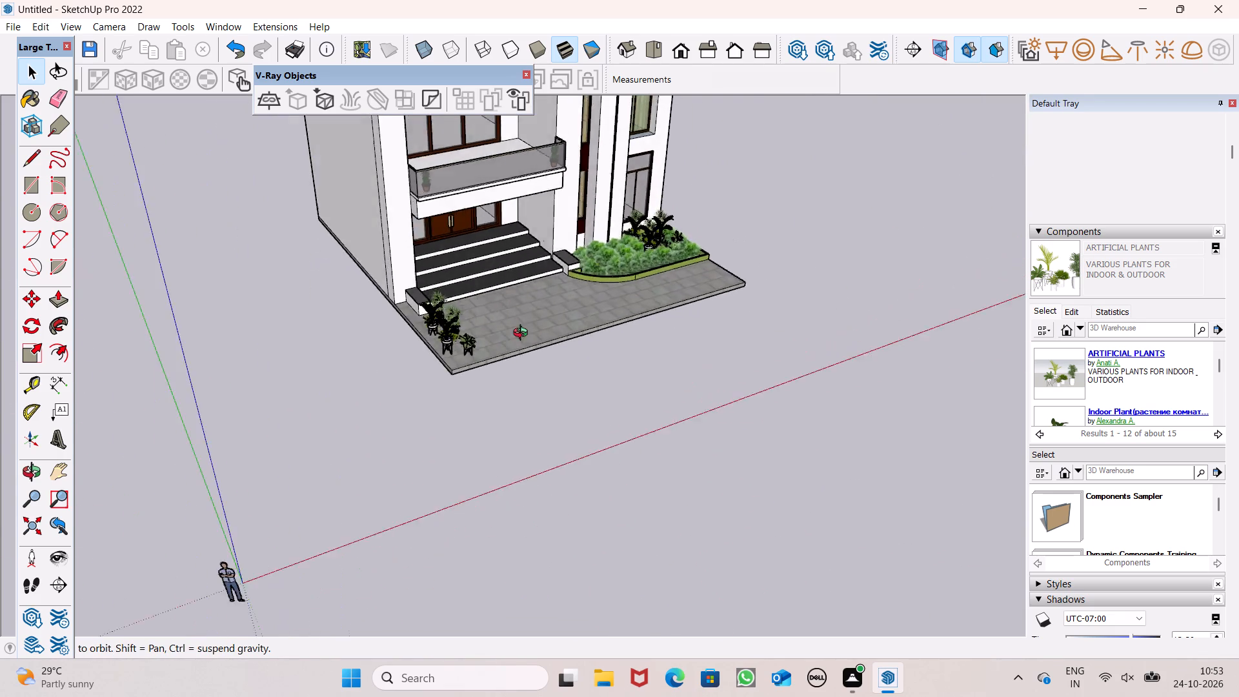
middle_drag(523, 334, 432, 364)
scroll(437, 301, down, 1)
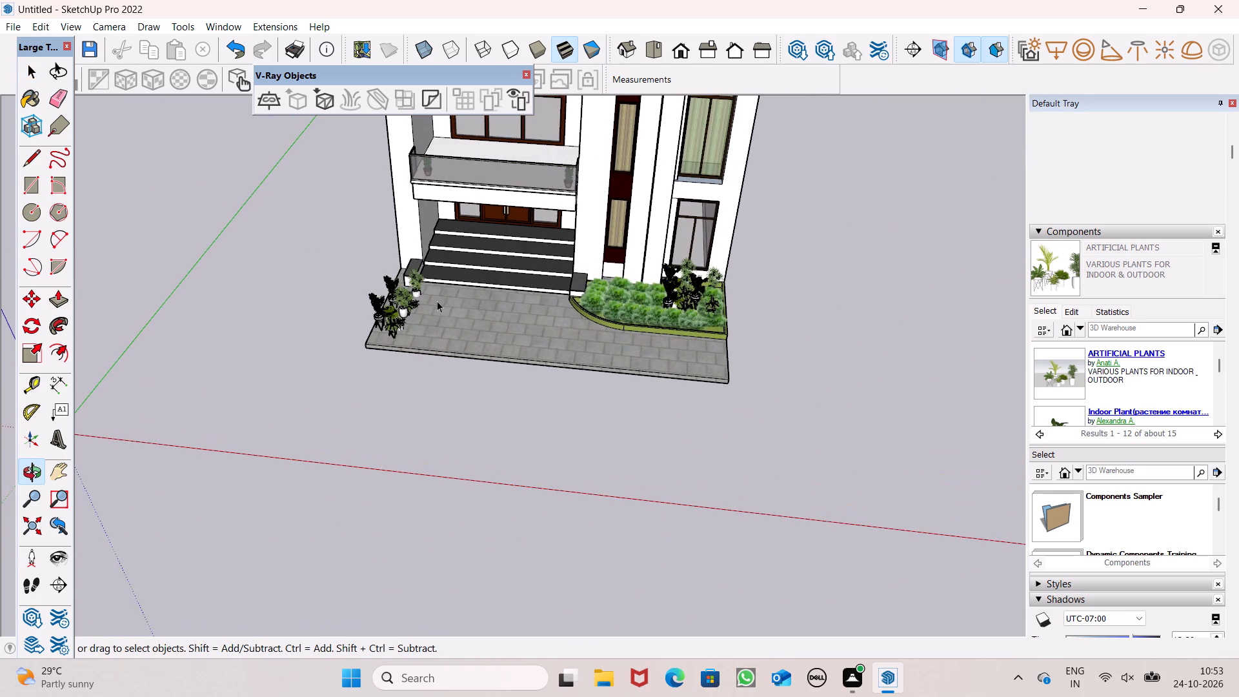
Copy the front potted plant set a short distance inward across the paving, overlapping the original, to thicken the planting.
scroll(439, 345, up, 7)
scroll(383, 313, up, 8)
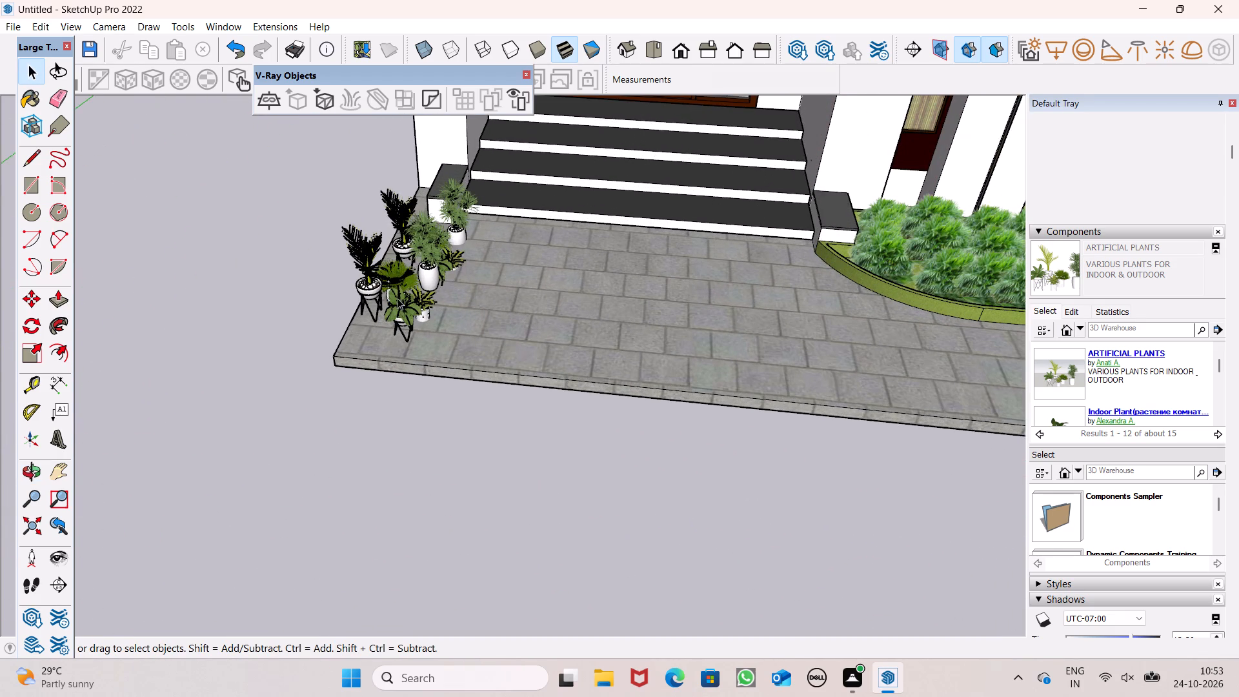
click(398, 298)
scroll(574, 258, down, 5)
middle_drag(576, 316, 523, 518)
key(m)
key(Return)
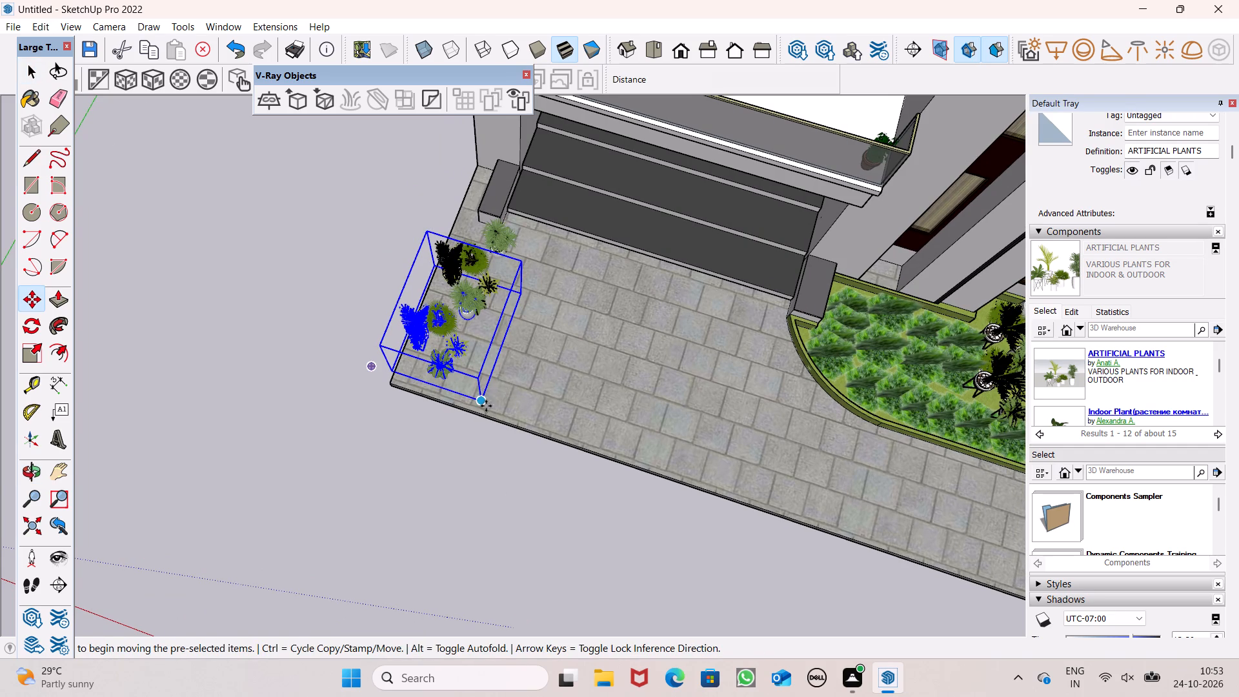
drag(486, 406, 496, 409)
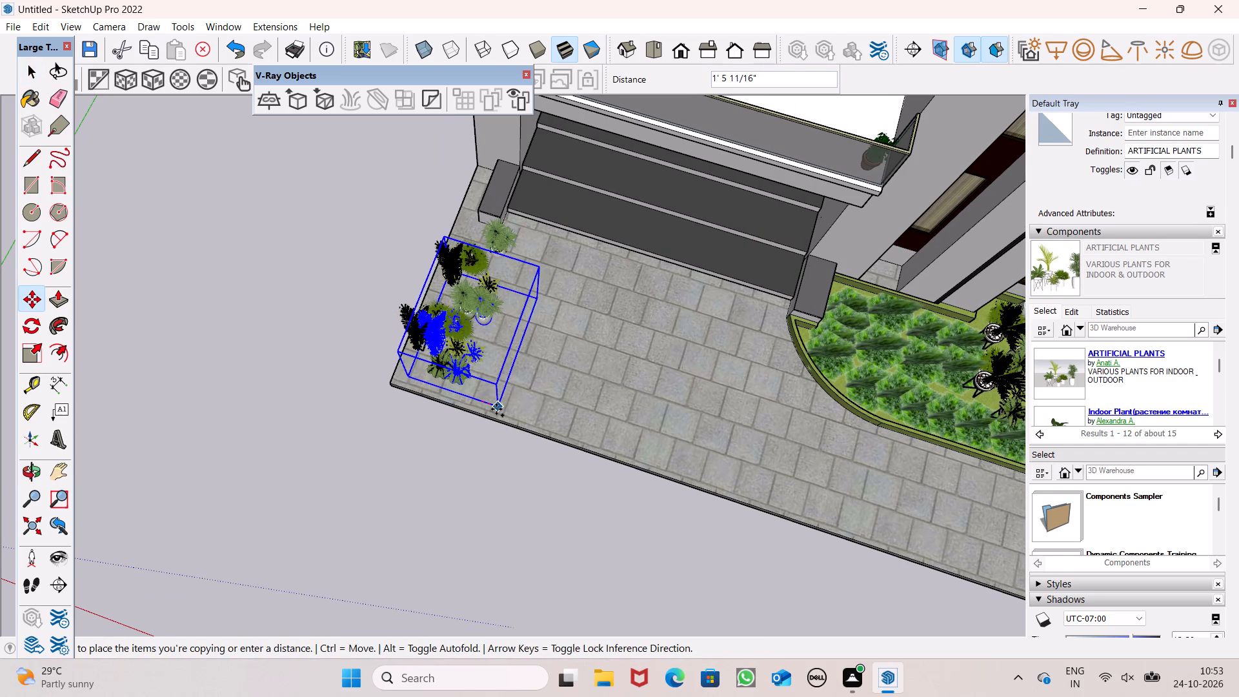
drag(496, 409, 513, 401)
key(space)
click(476, 452)
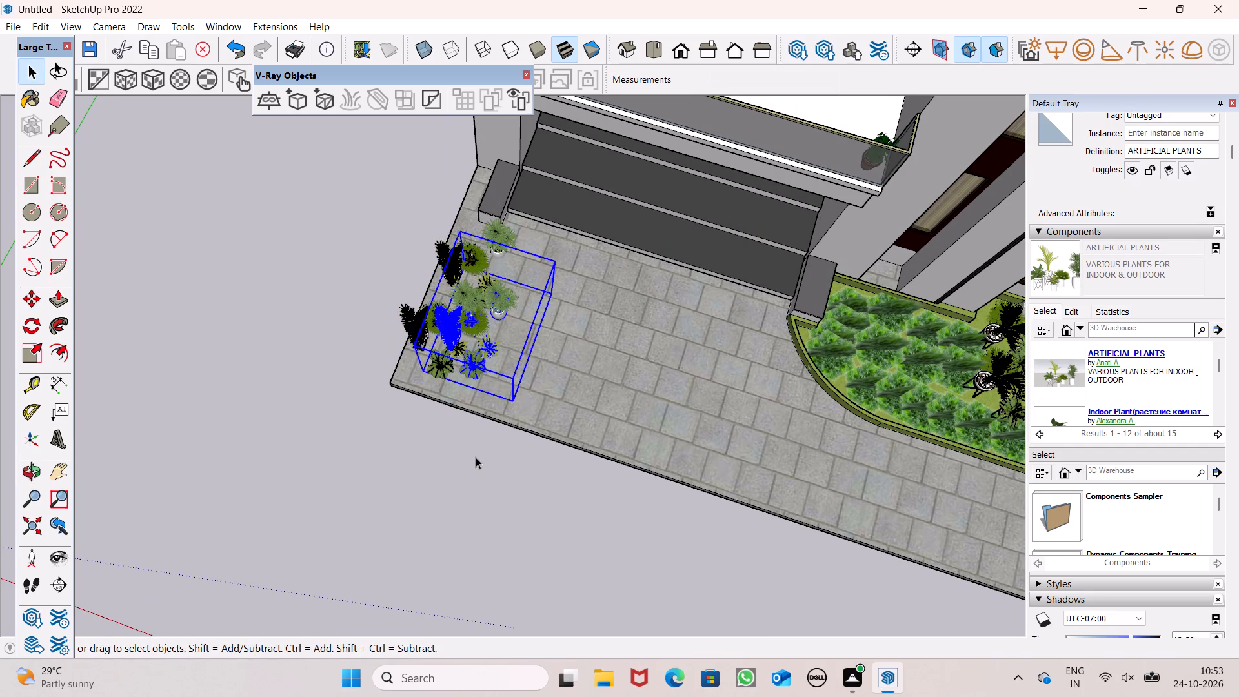
Clear the selection and review the whole house with its entrance planting from the front and from above.
scroll(370, 385, down, 5)
middle_drag(458, 410, 565, 37)
scroll(565, 37, up, 1)
scroll(599, 324, down, 5)
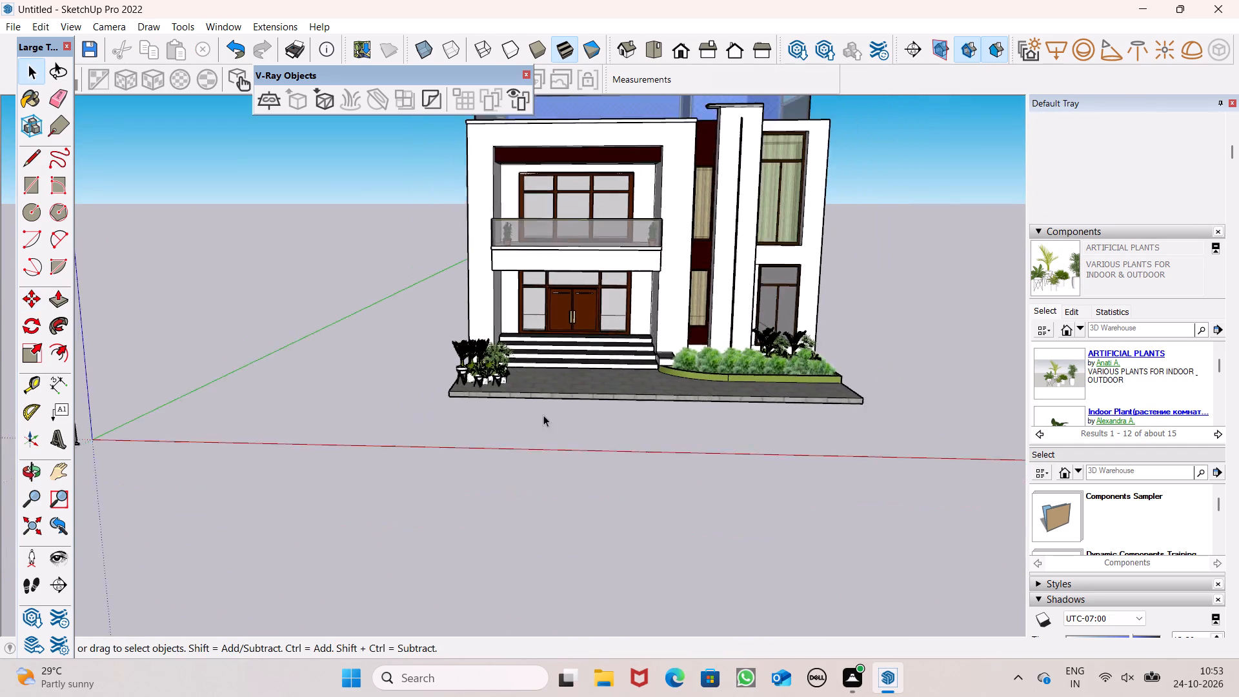
scroll(547, 412, down, 5)
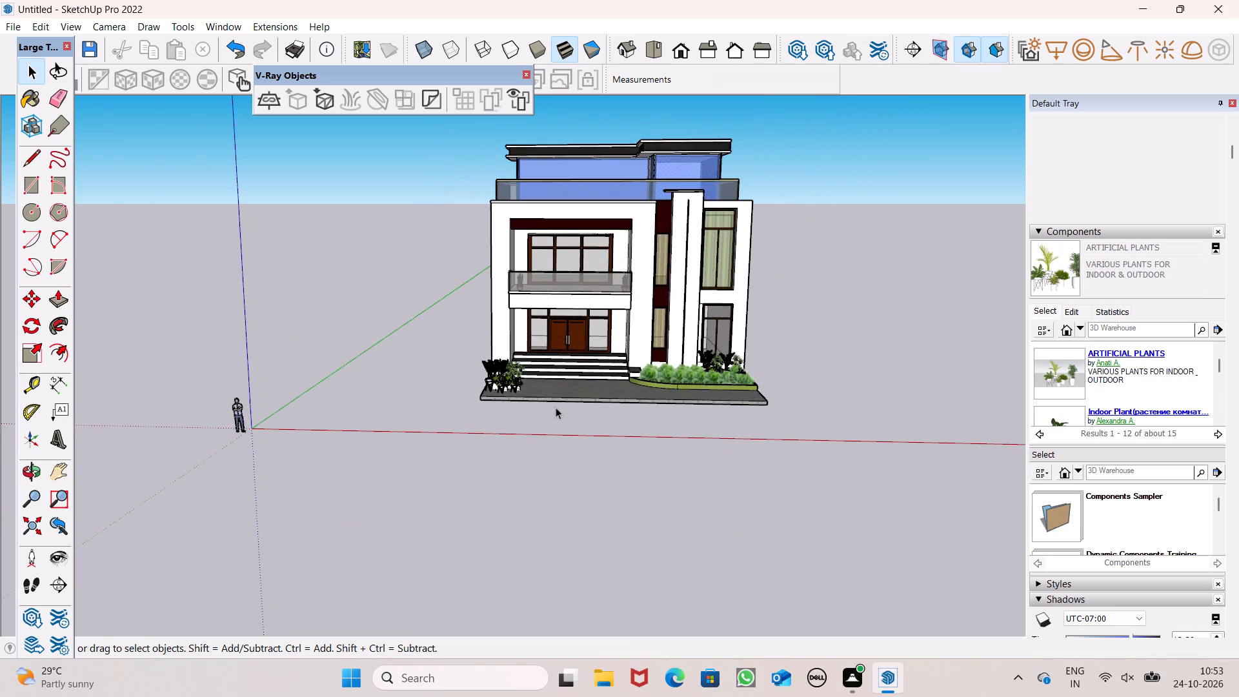
middle_drag(557, 405, 529, 564)
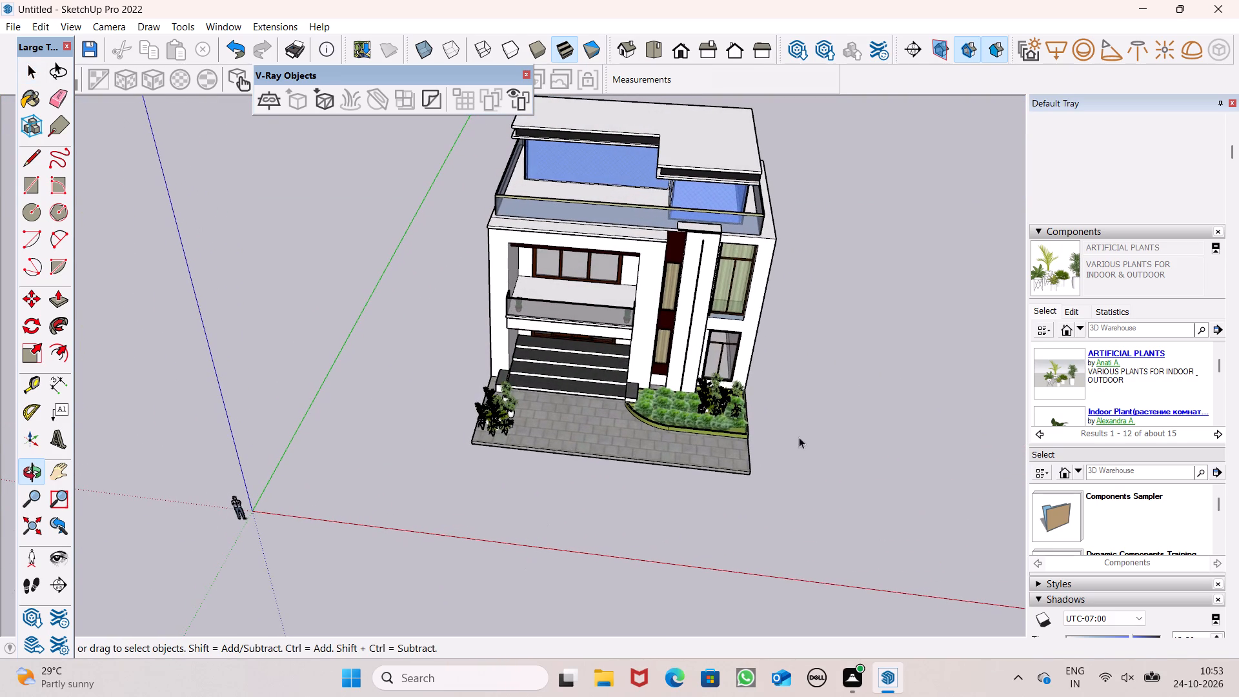
scroll(1079, 373, down, 2)
scroll(1069, 382, up, 1)
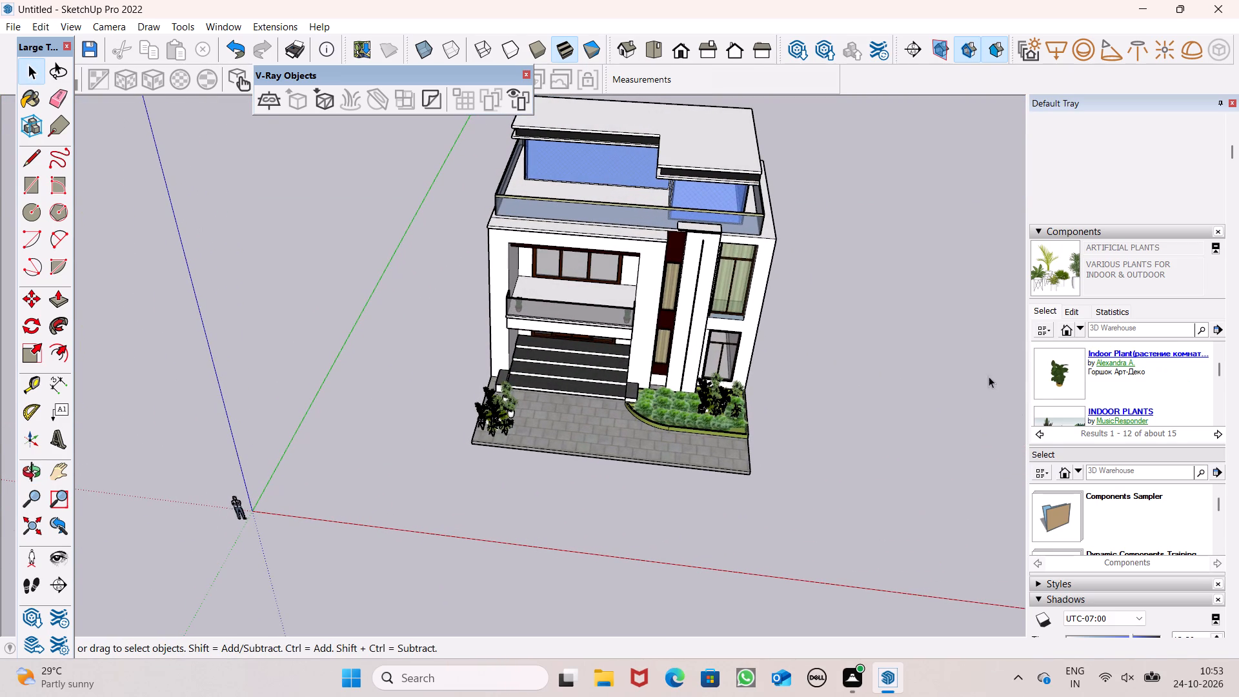
scroll(726, 342, down, 4)
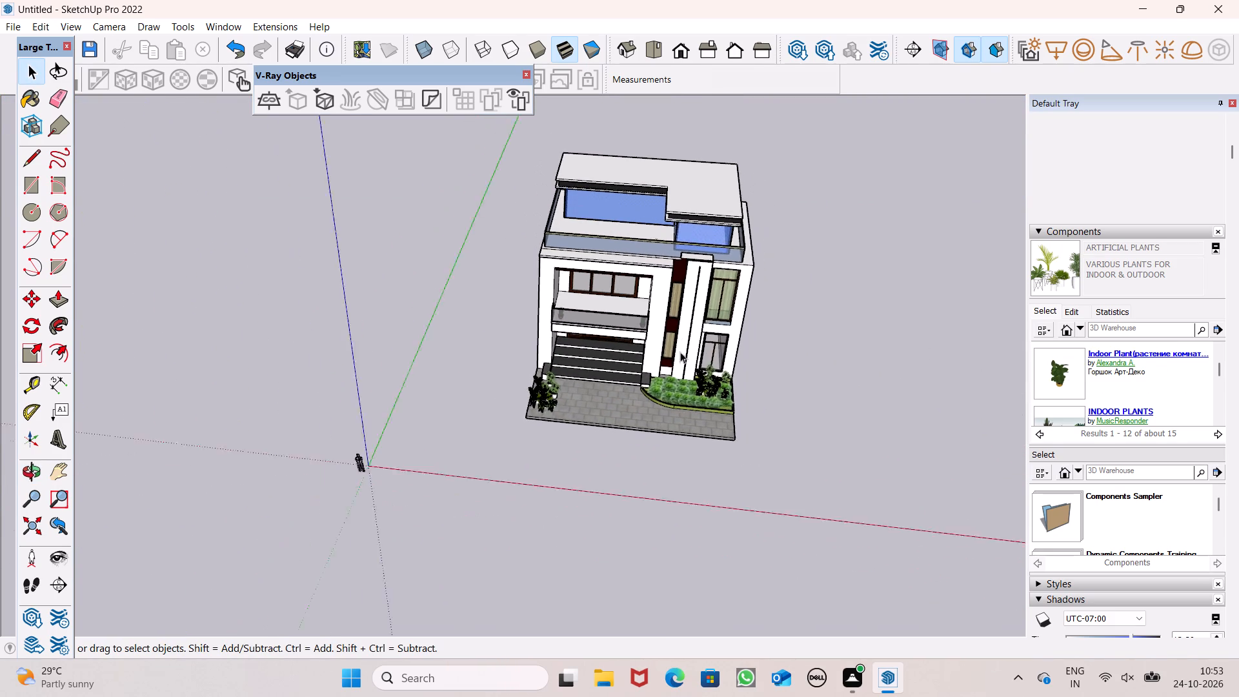
middle_drag(707, 363, 738, 265)
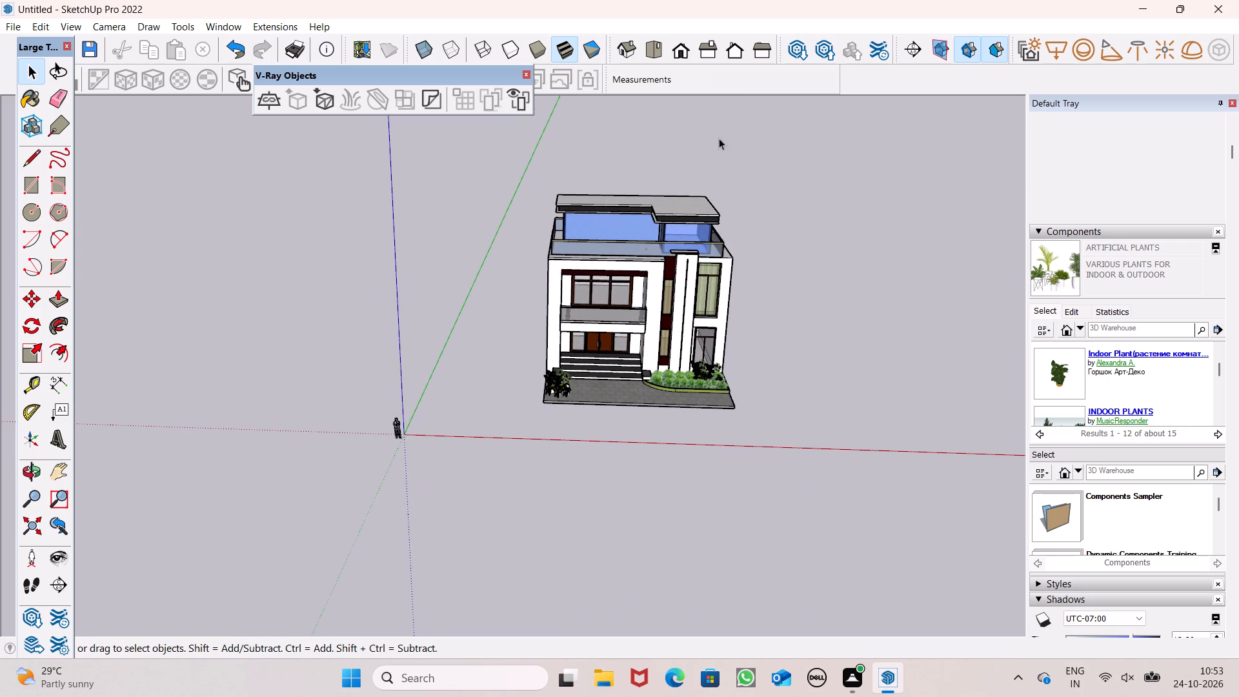
scroll(518, 240, down, 1)
scroll(594, 160, up, 3)
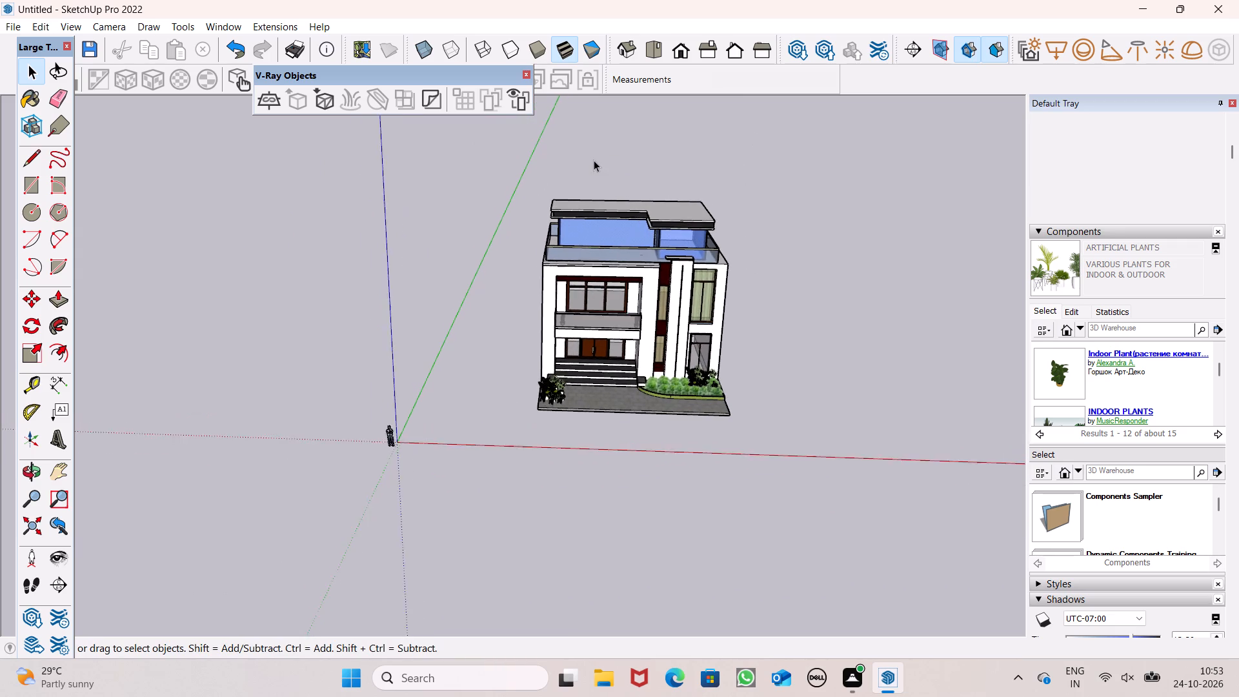
scroll(594, 160, up, 3)
Copy the entrance's front potted plant set about 45' up to the front corner of the roof terrace.
click(527, 460)
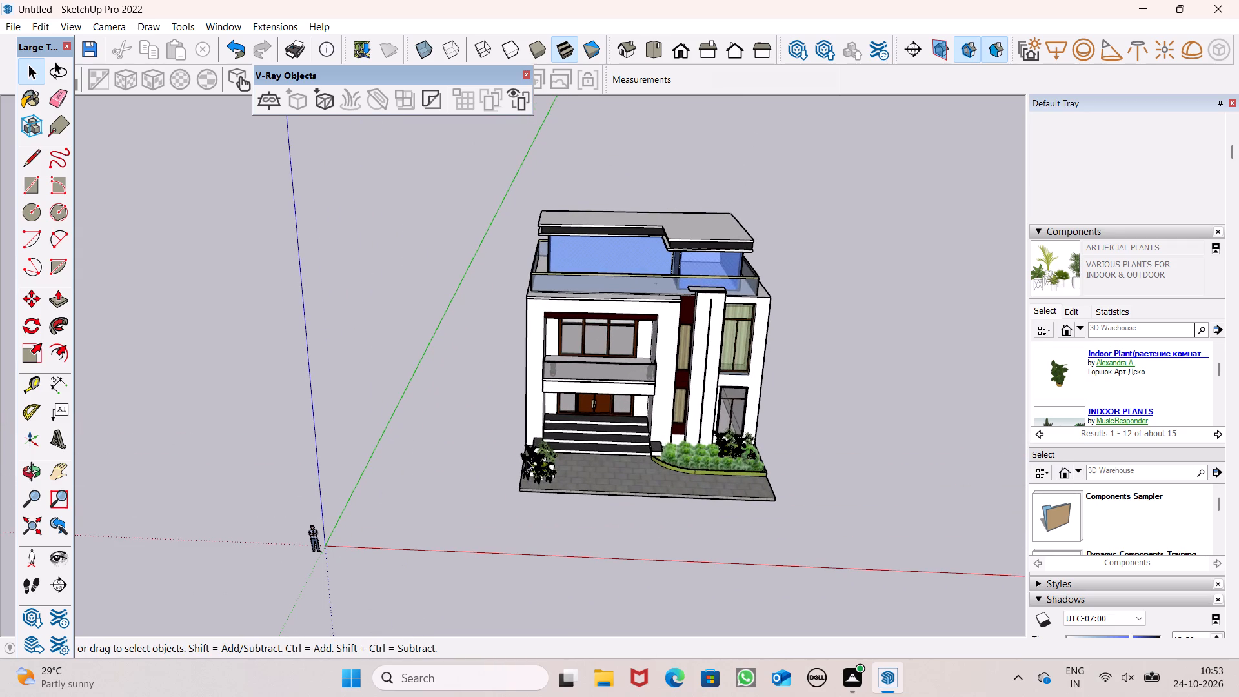
key(m)
key(Return)
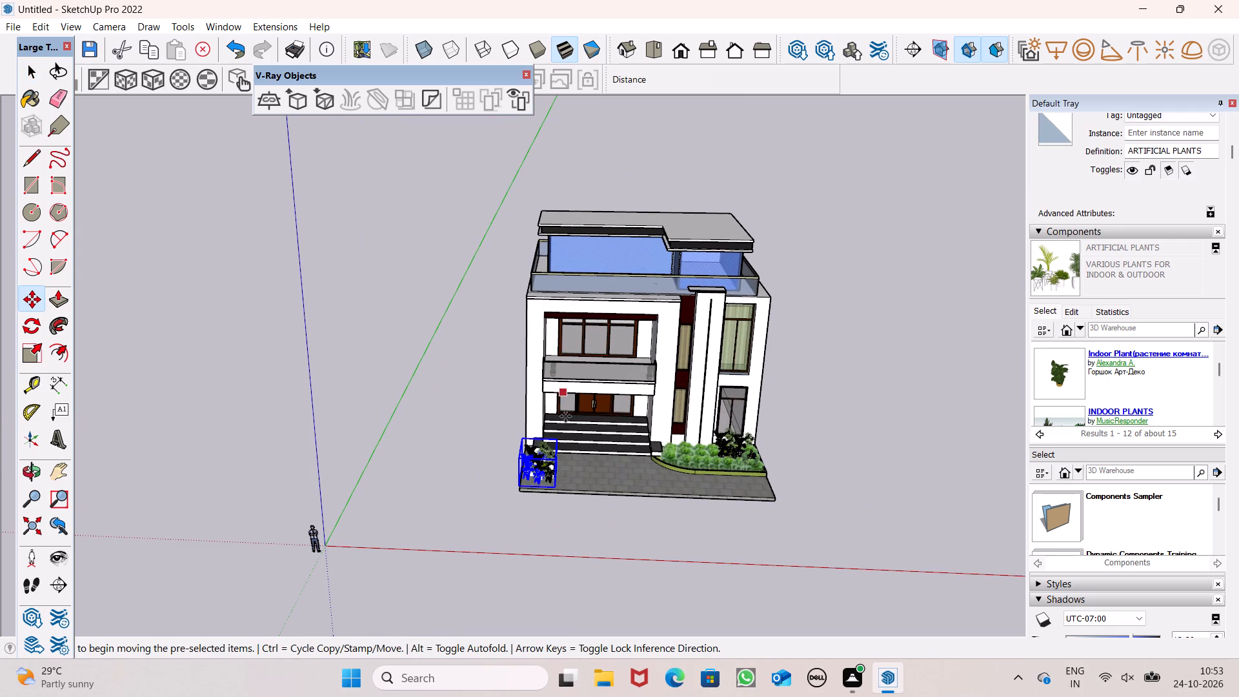
drag(548, 487, 543, 421)
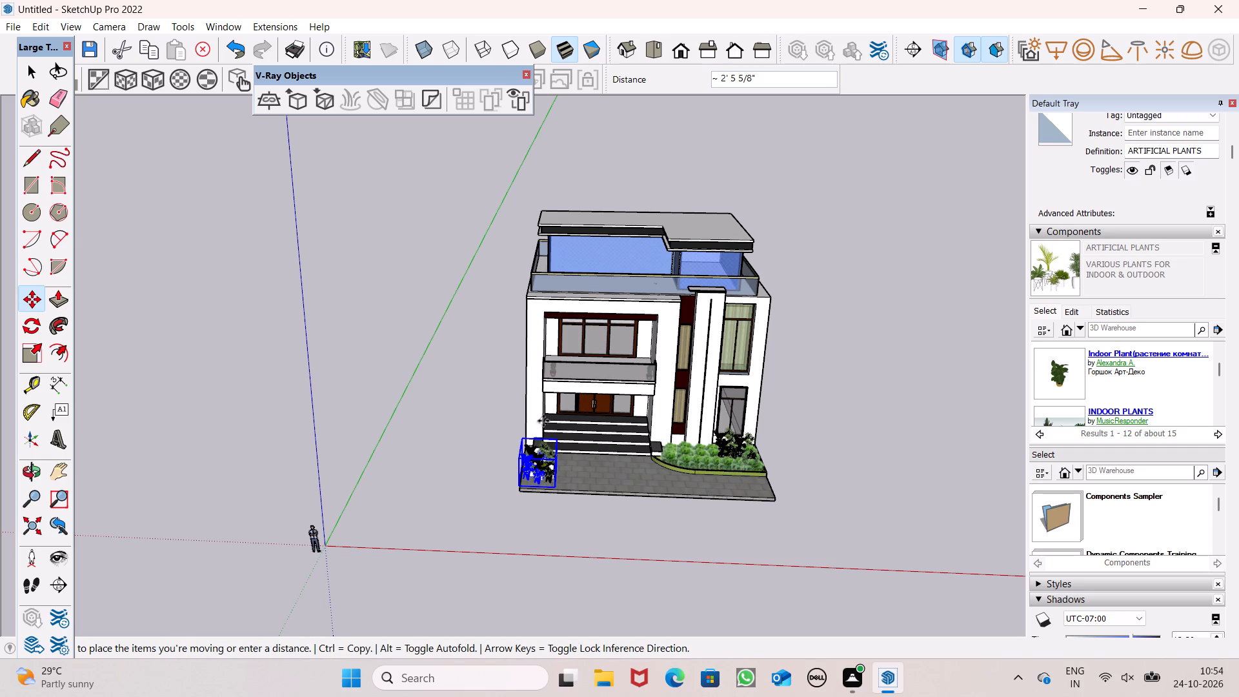
drag(543, 421, 568, 302)
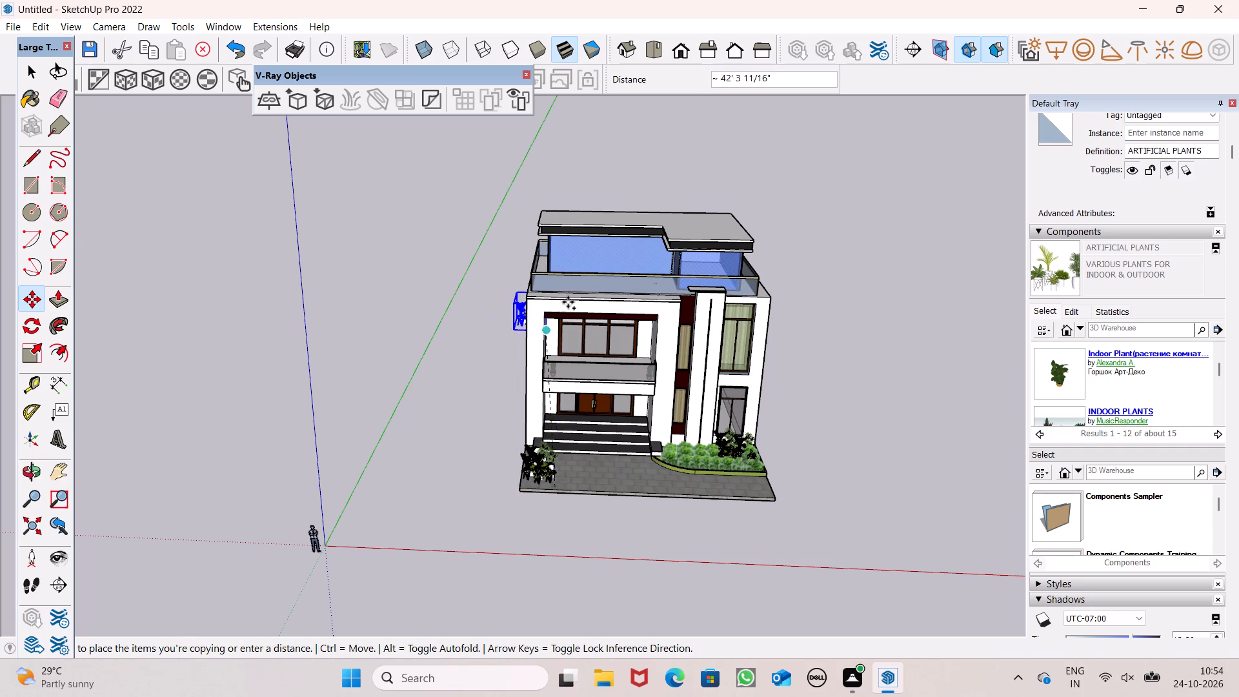
drag(568, 302, 554, 289)
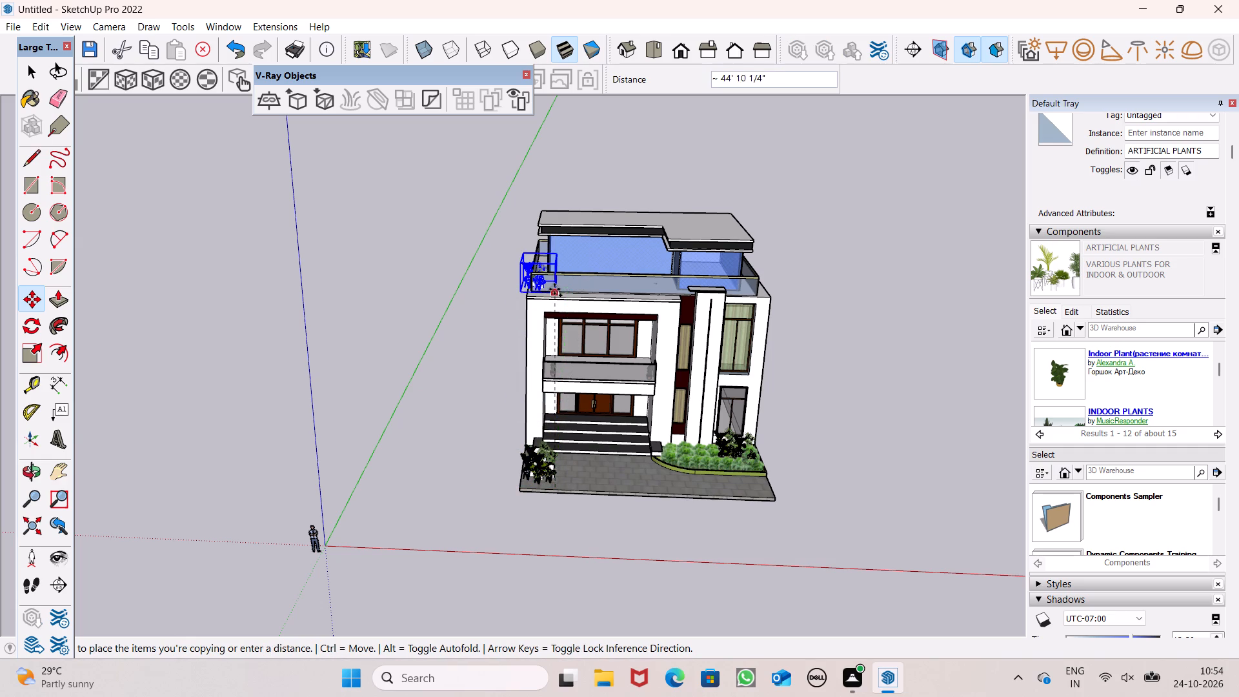
drag(554, 289, 553, 289)
Move the copied plant set about 4' along the facade and slightly back, into the terrace corner inside the glass railing.
scroll(575, 251, up, 17)
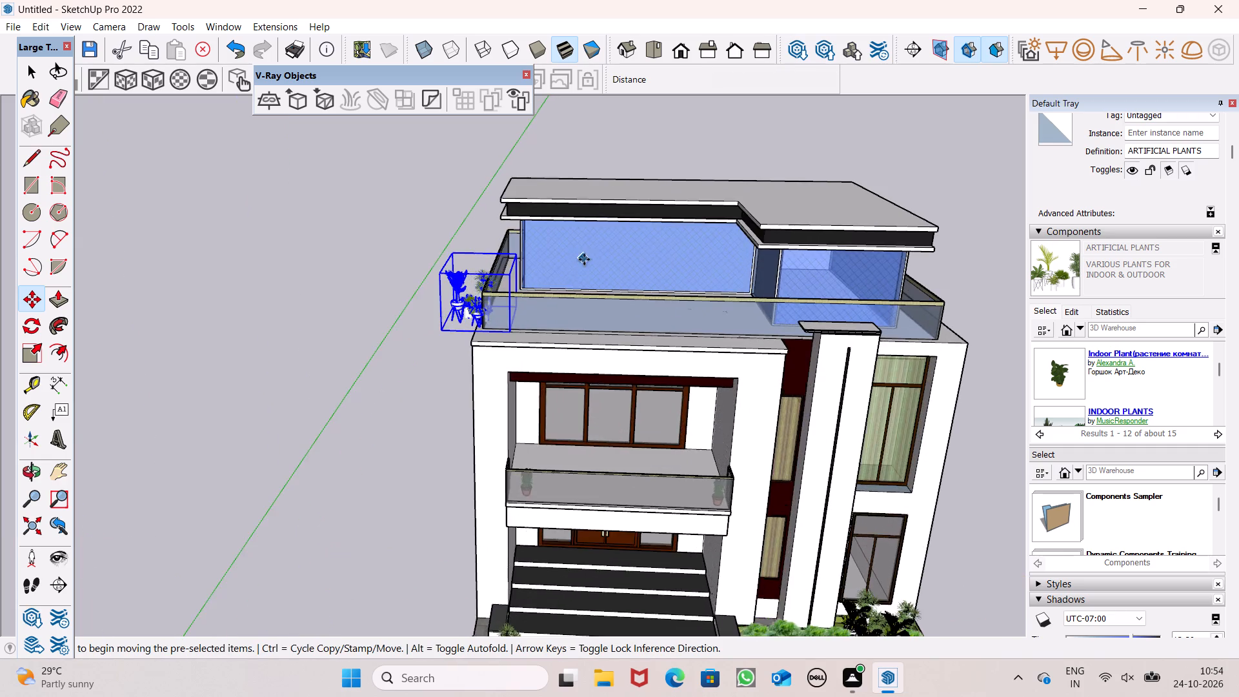
scroll(555, 314, up, 8)
scroll(456, 350, up, 7)
drag(444, 361, 447, 358)
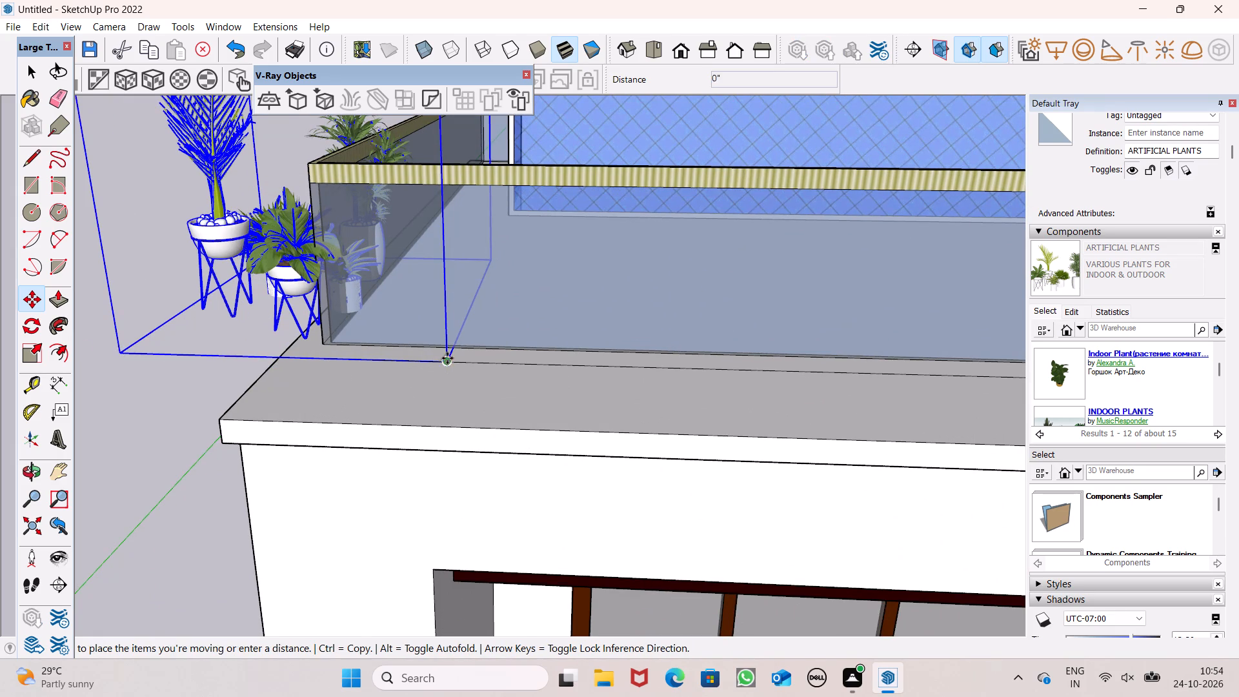
drag(447, 358, 618, 362)
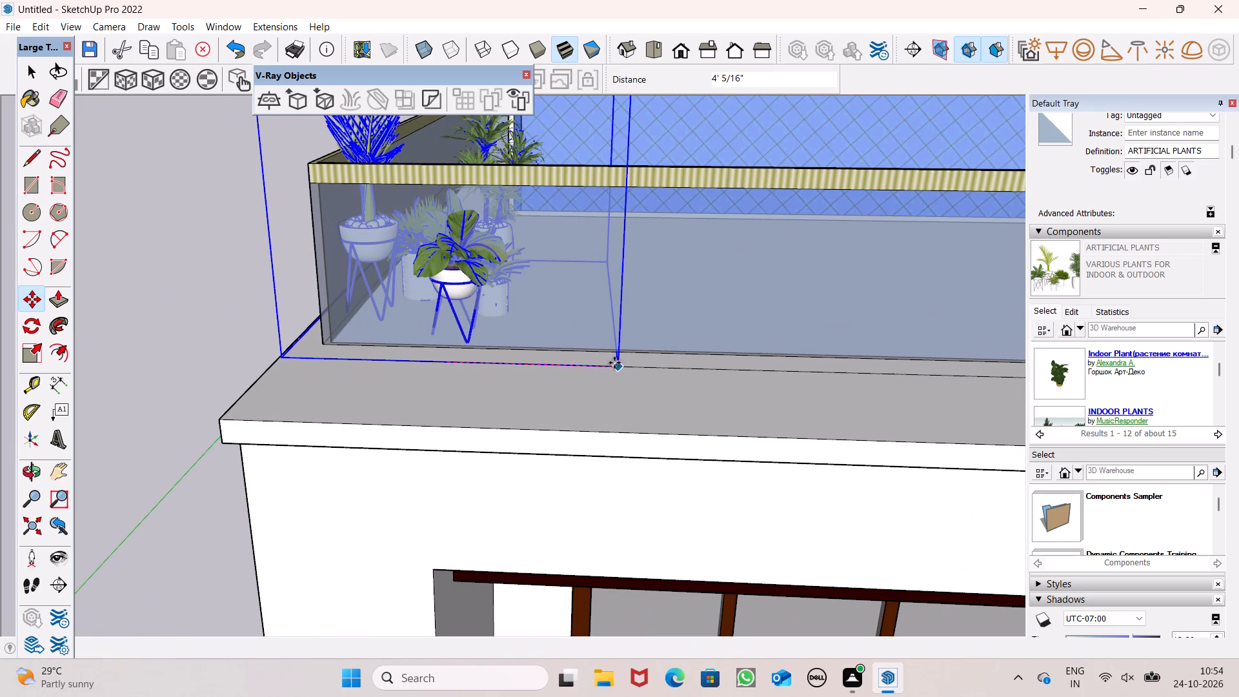
drag(618, 367, 649, 339)
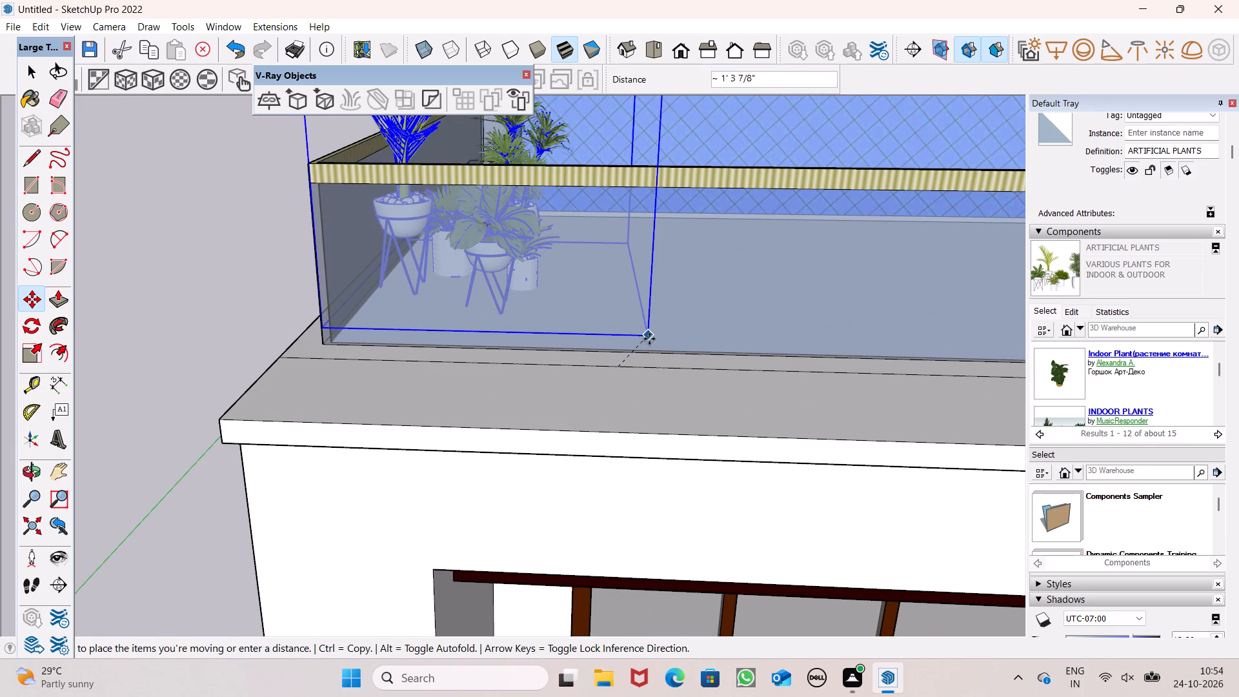
drag(649, 339, 654, 350)
Copy the corner plant set about 25' across the roof terrace toward the projecting glazed room.
scroll(581, 361, down, 6)
middle_drag(542, 396, 805, 497)
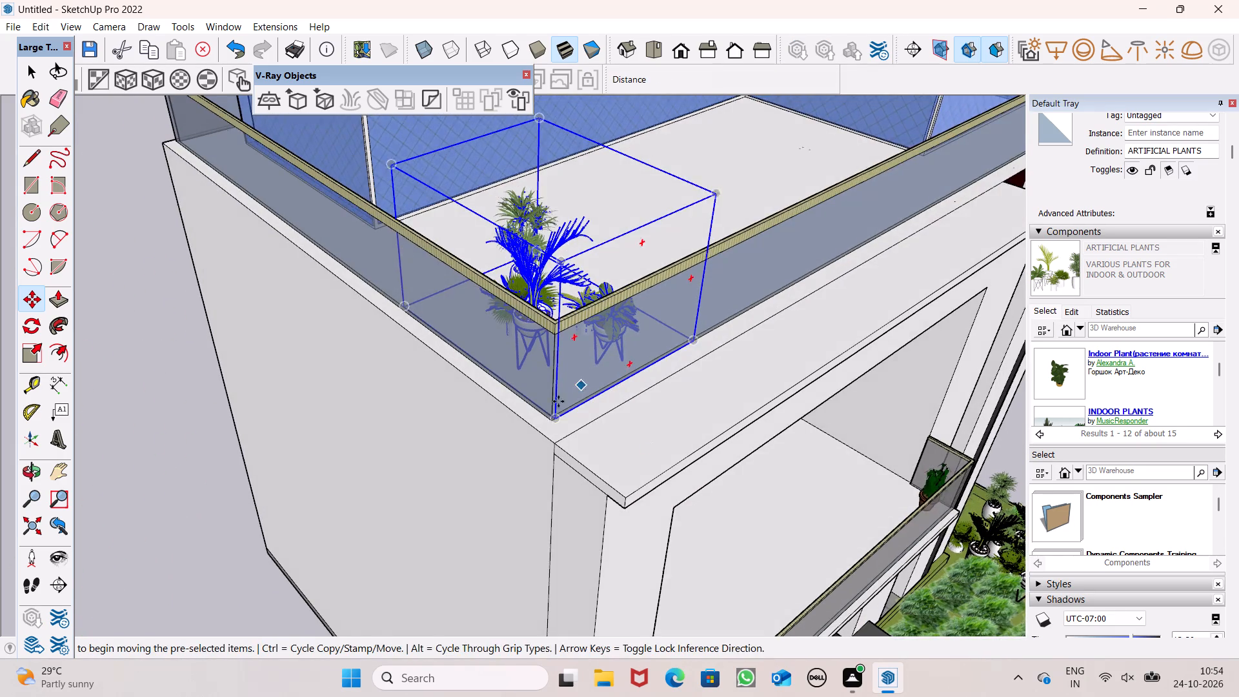
scroll(542, 419, down, 5)
scroll(345, 396, down, 6)
middle_drag(592, 428, 314, 552)
scroll(694, 338, down, 6)
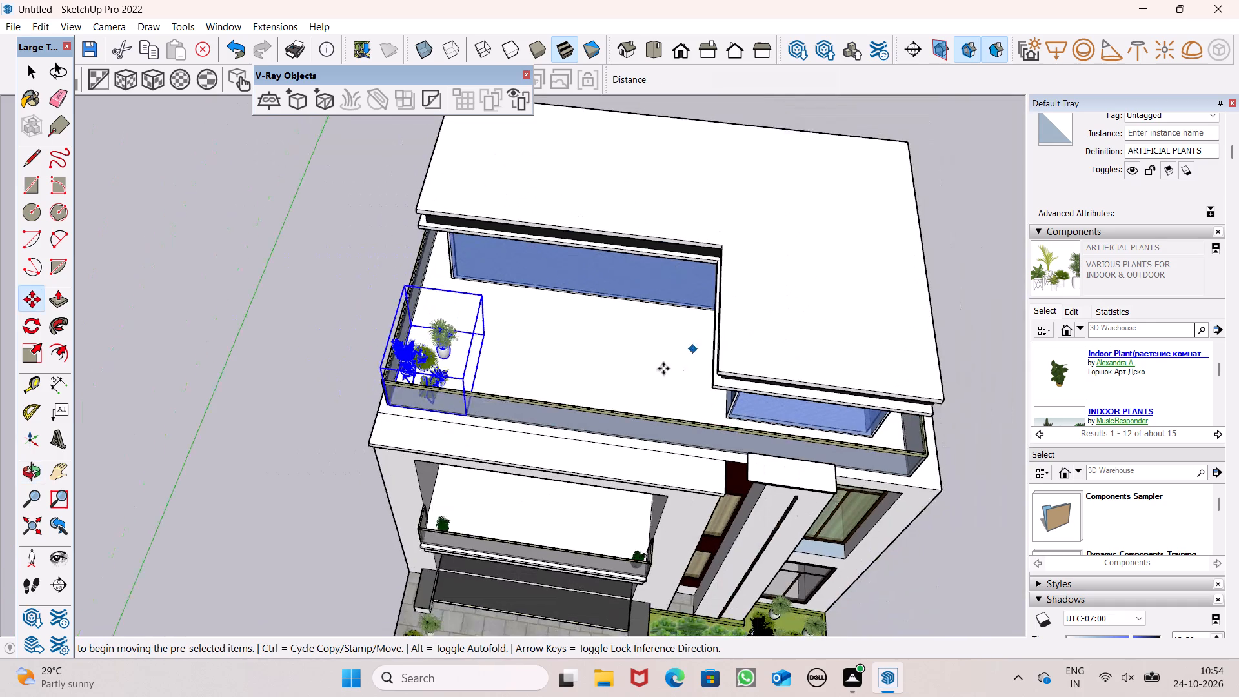
scroll(618, 384, down, 2)
middle_drag(611, 390, 509, 500)
scroll(499, 480, up, 3)
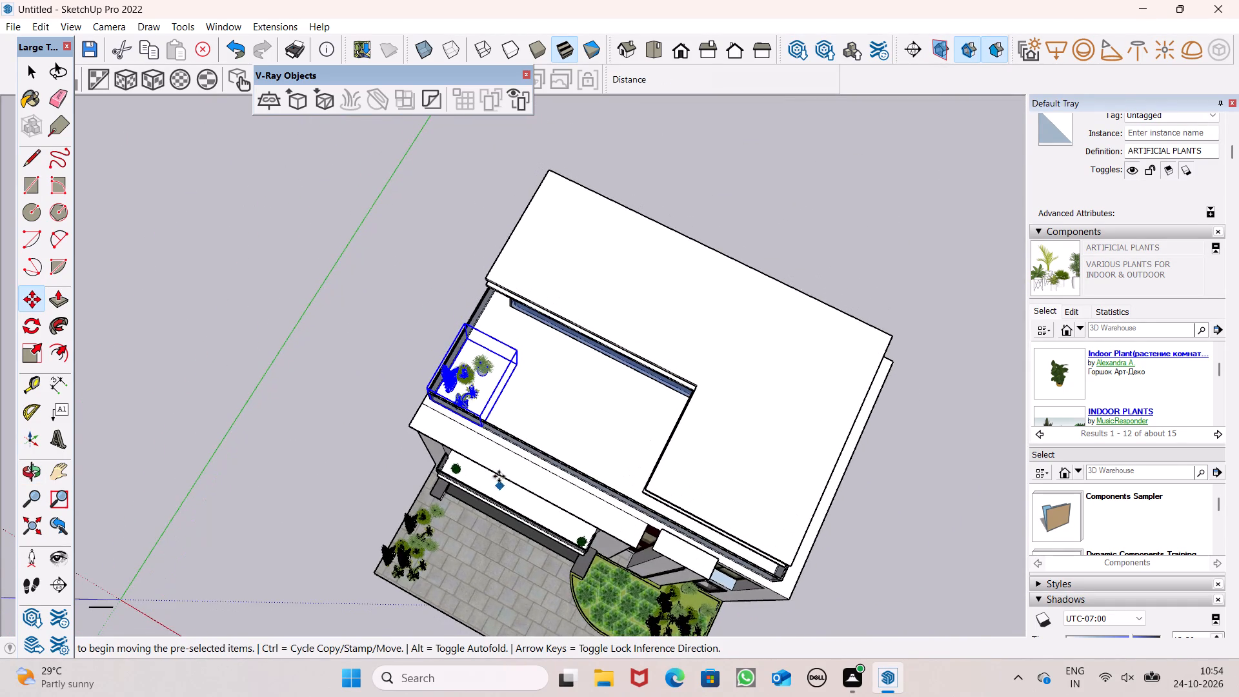
scroll(499, 476, up, 4)
drag(532, 299, 572, 310)
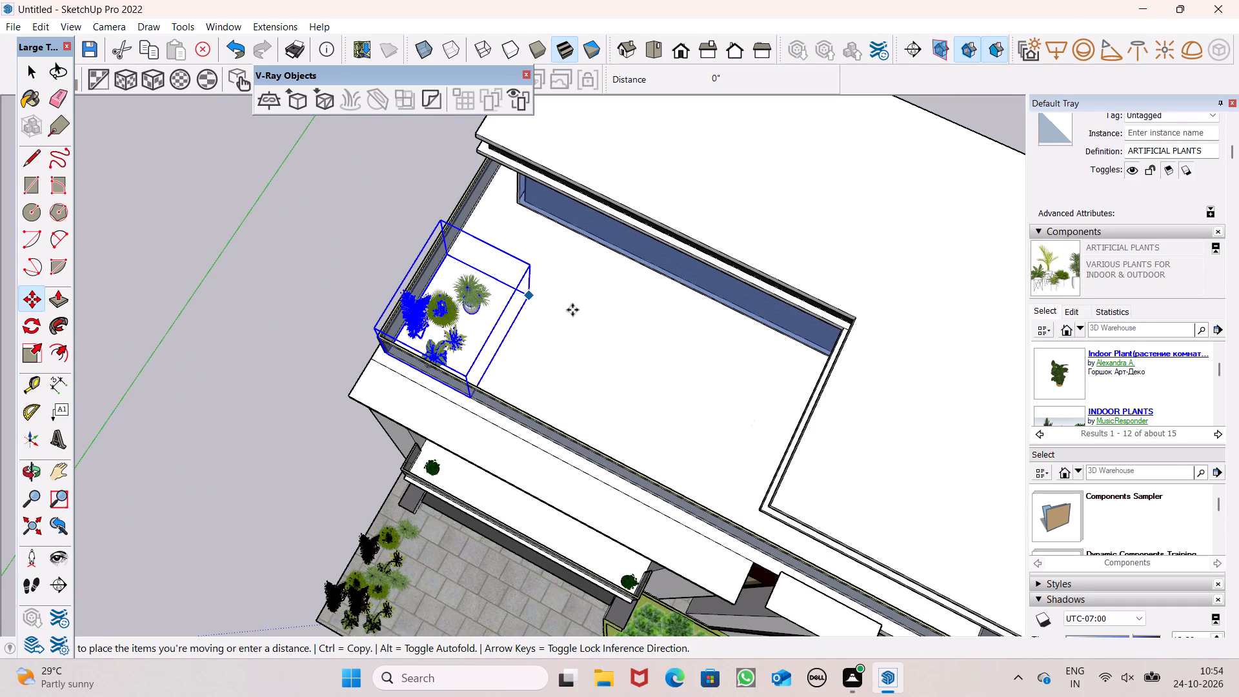
drag(572, 310, 794, 421)
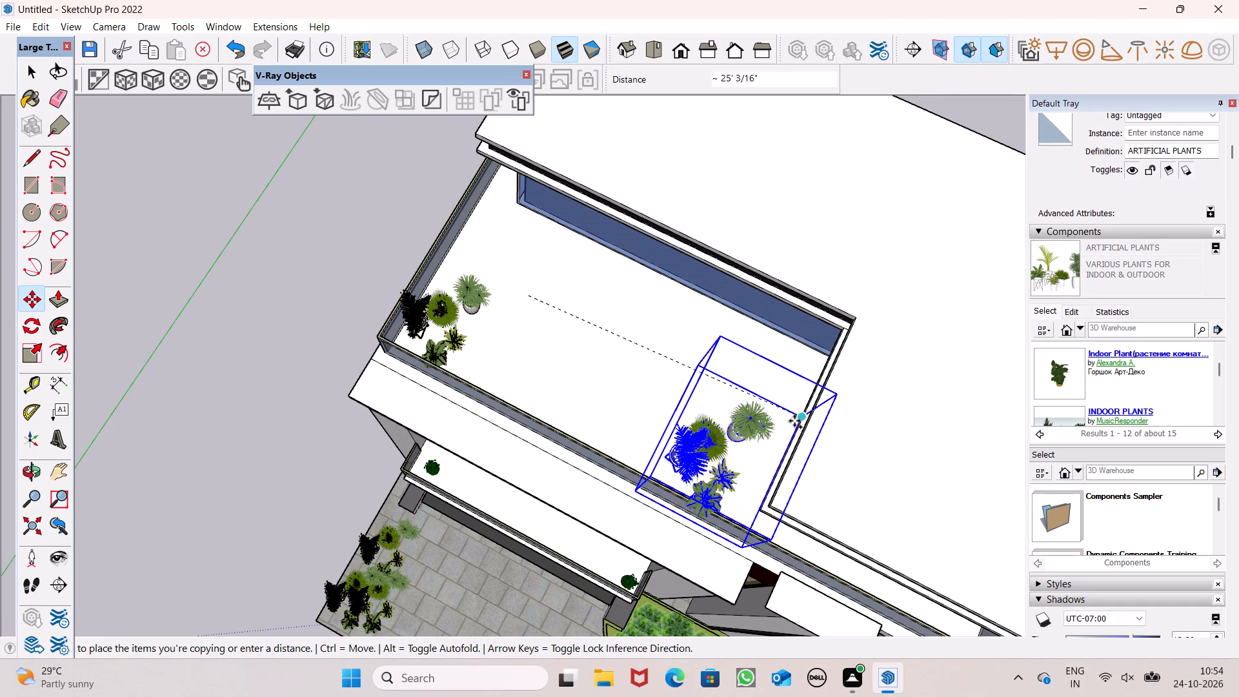
drag(794, 421, 795, 425)
Move the new plant set about 10' 8" onto the terrace floor, at the front corner of the projecting glazed room.
scroll(700, 377, down, 5)
middle_drag(714, 410, 781, 108)
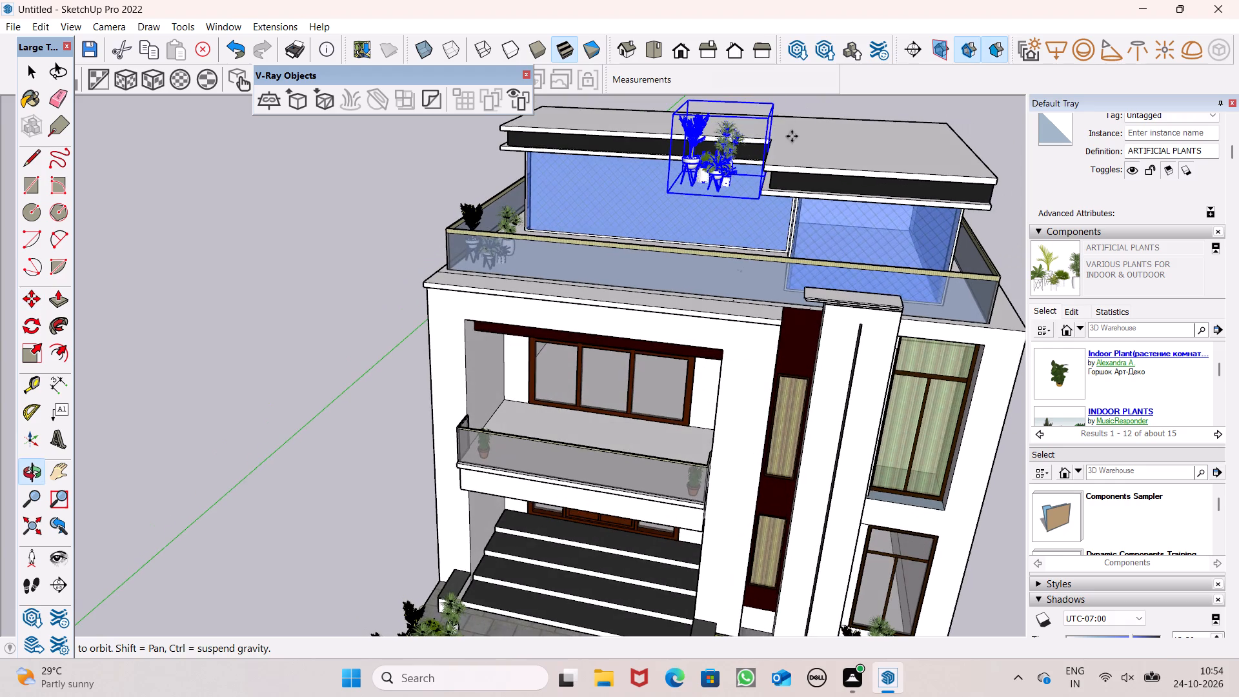
scroll(837, 176, up, 1)
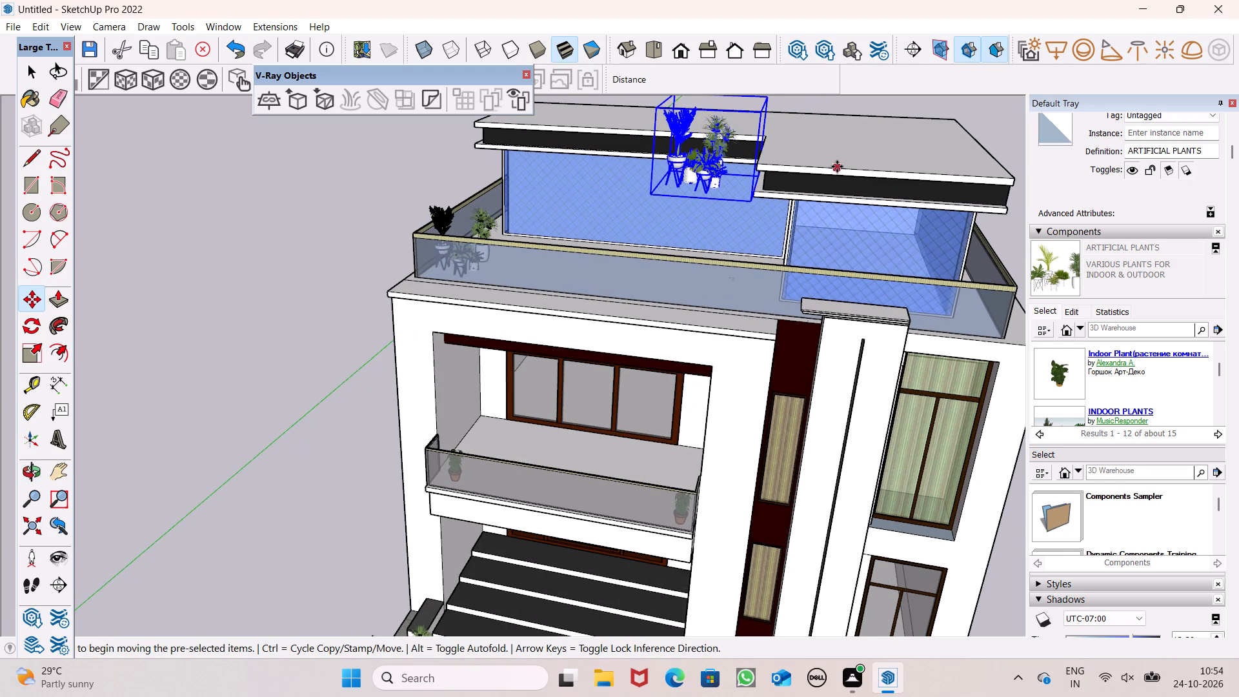
scroll(834, 206, up, 1)
middle_drag(831, 207, 740, 254)
scroll(721, 246, up, 4)
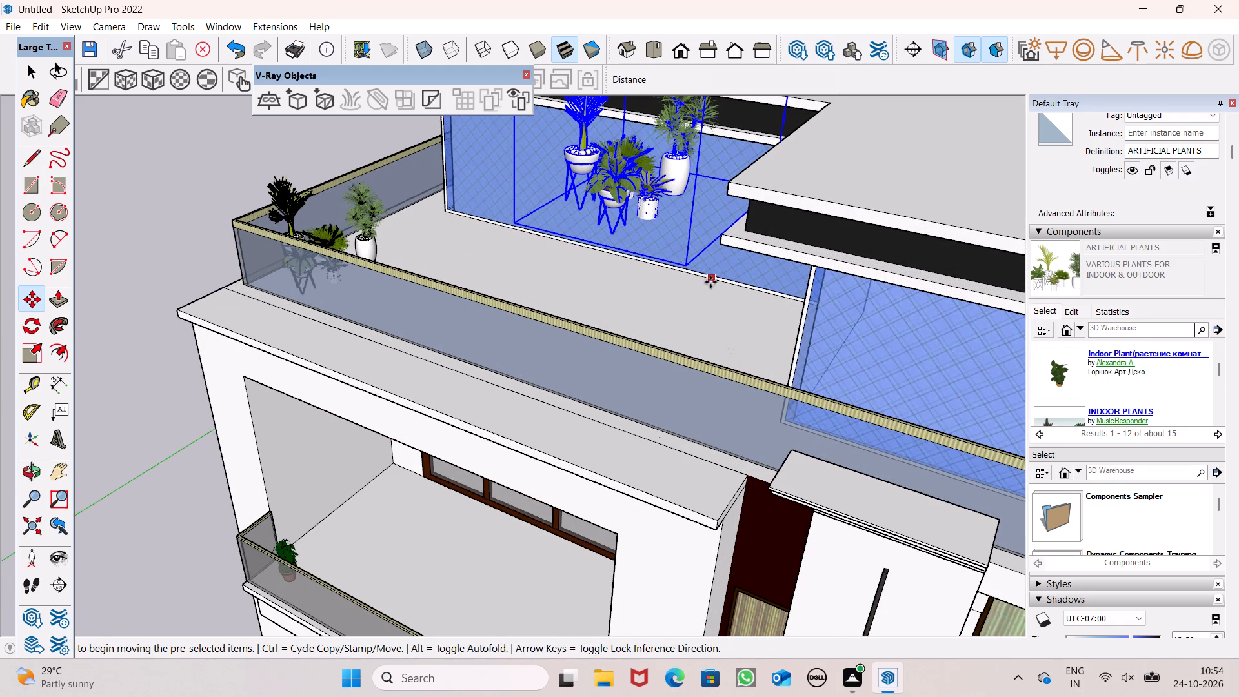
drag(686, 272, 787, 369)
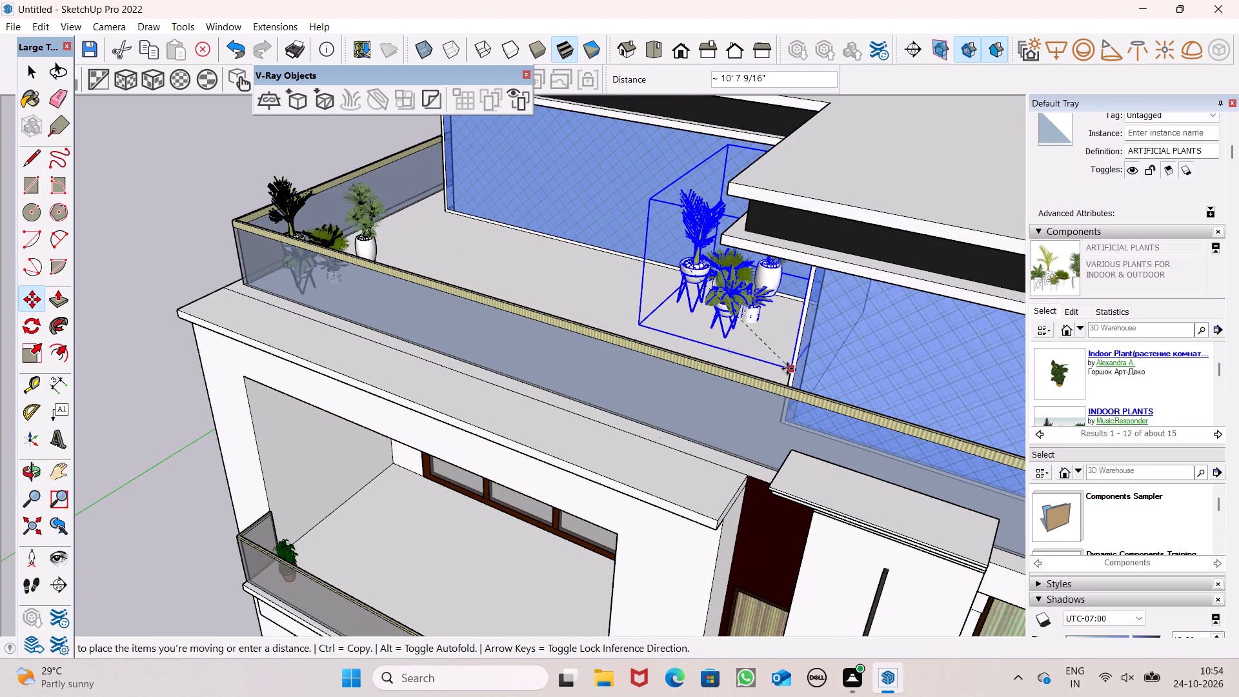
drag(787, 369, 791, 371)
Shift the new plant set about 5' 8" and another 1' 10" so it sits against the front glass railing.
scroll(356, 187, down, 4)
middle_drag(371, 241, 687, 288)
middle_drag(579, 285, 875, 270)
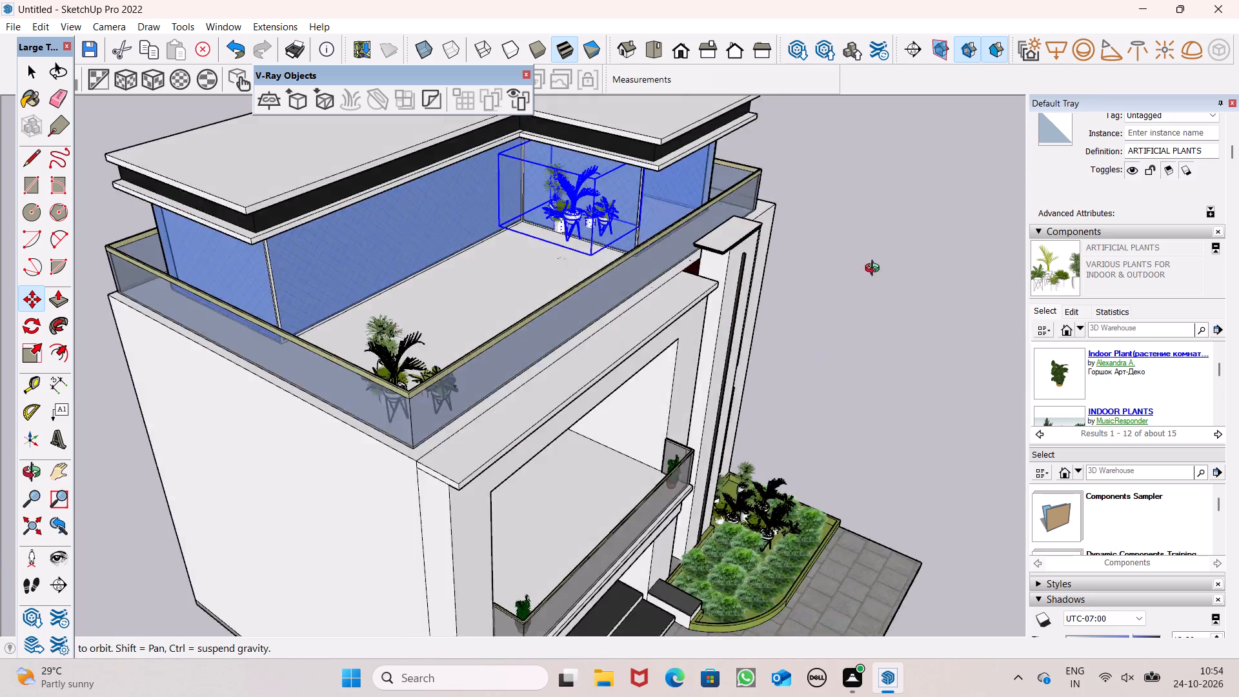
middle_drag(875, 270, 979, 235)
scroll(581, 219, up, 14)
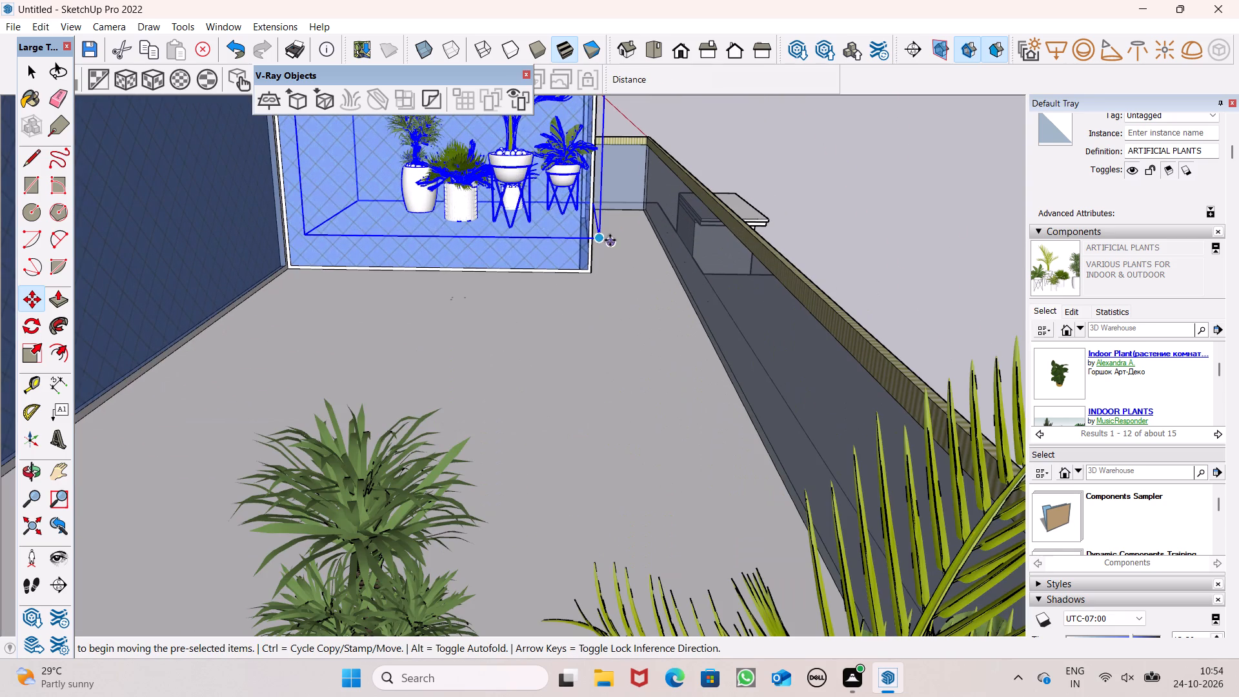
drag(611, 243, 695, 315)
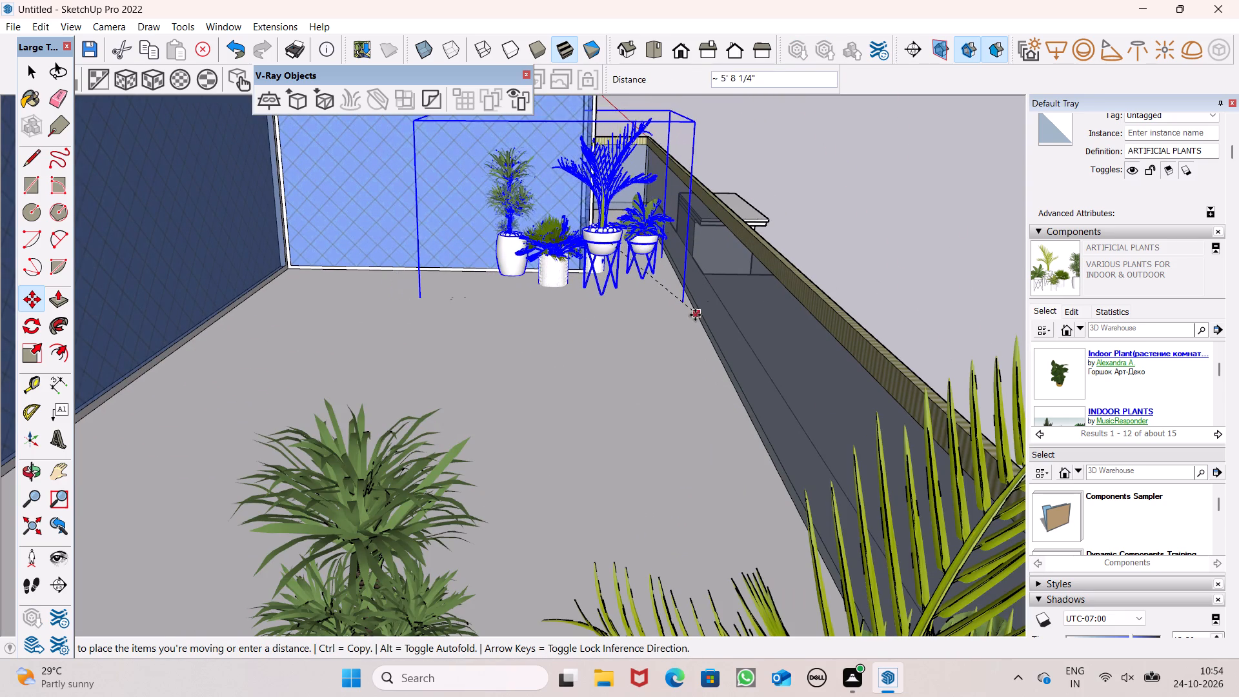
drag(695, 315, 692, 294)
scroll(676, 294, up, 4)
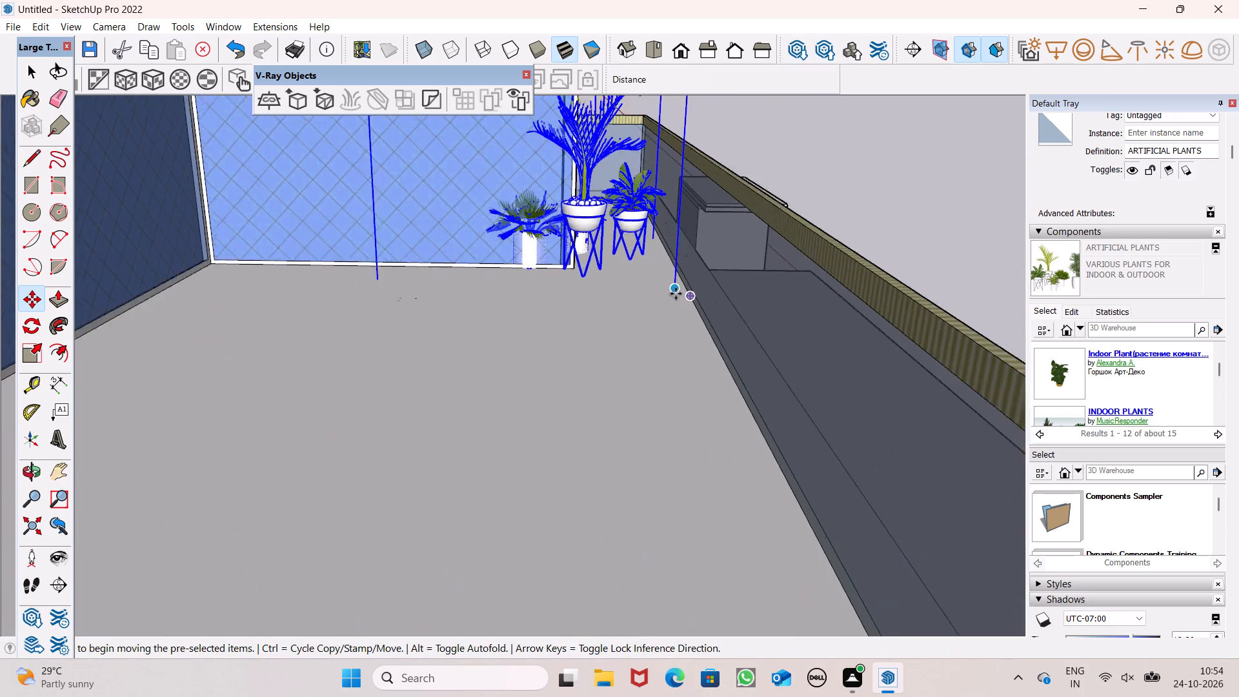
scroll(676, 294, up, 2)
drag(672, 289, 701, 299)
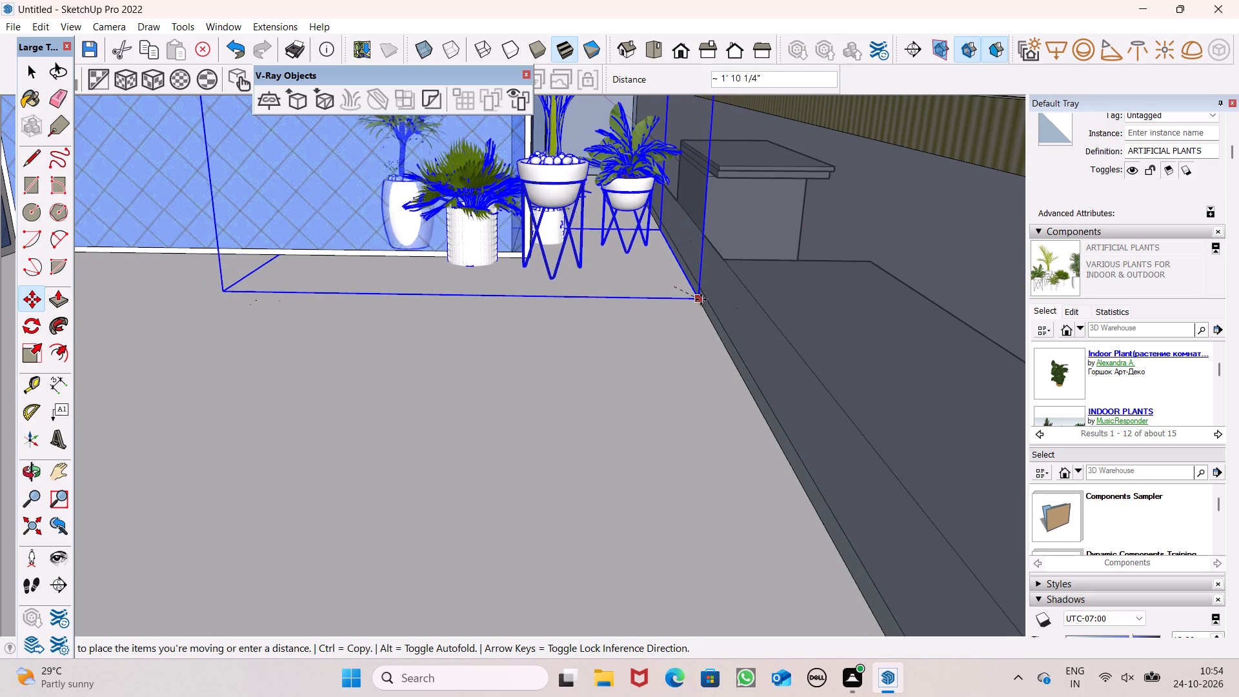
drag(701, 299, 701, 301)
Shift the plant set about 1' 7" along the railing, away from the glazed room's wall, and deselect it.
scroll(556, 285, down, 8)
middle_drag(508, 303, 499, 353)
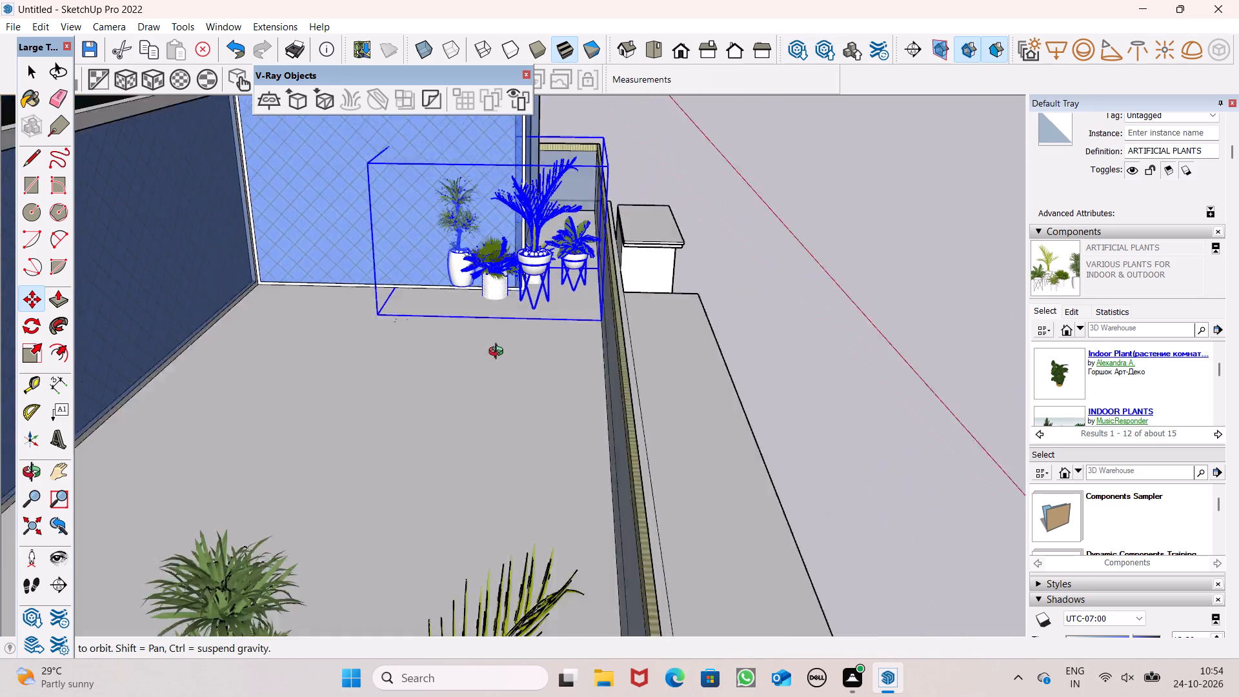
middle_drag(499, 353, 485, 373)
scroll(498, 369, up, 6)
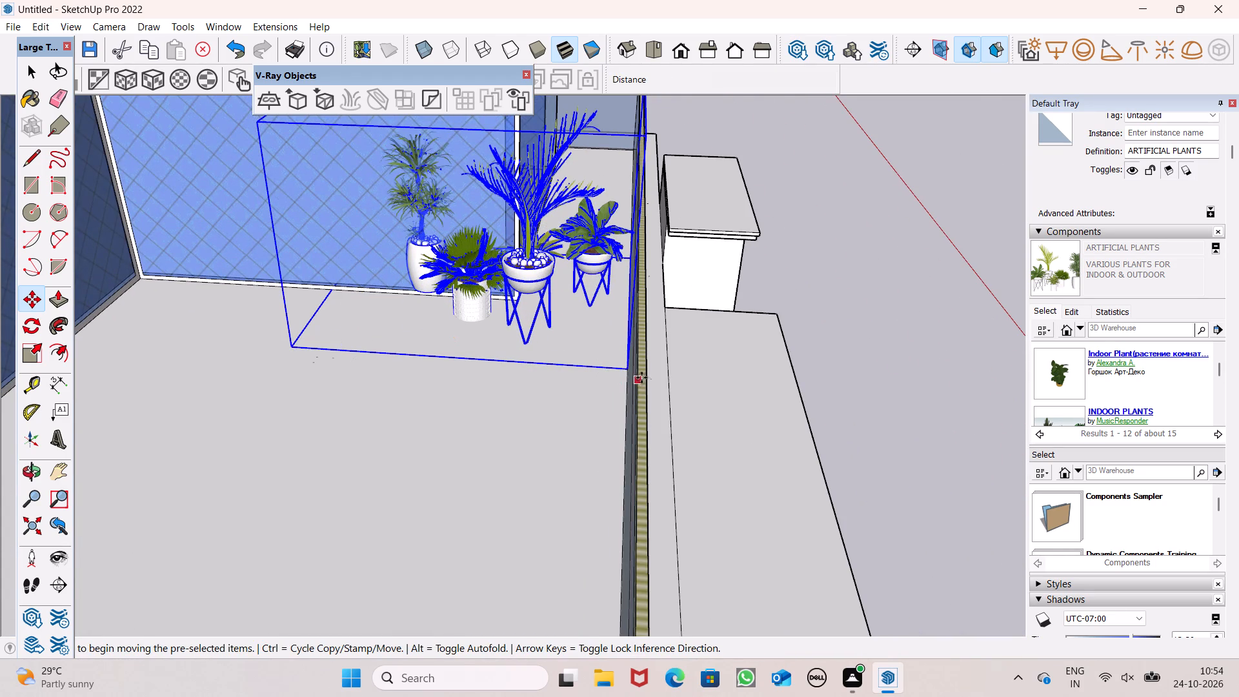
drag(628, 372, 621, 399)
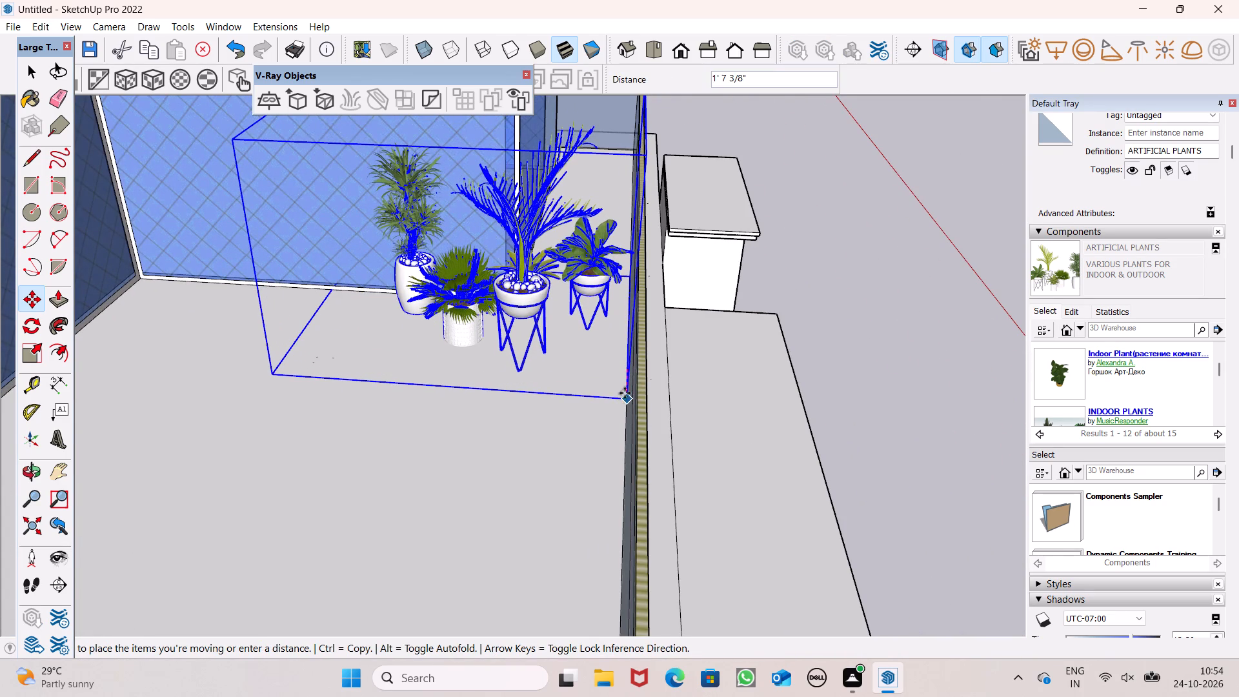
key(space)
click(854, 351)
Examine the placement of the two potted plant sets on the roof terrace from the front and above.
scroll(659, 170, down, 4)
middle_drag(629, 245, 328, 383)
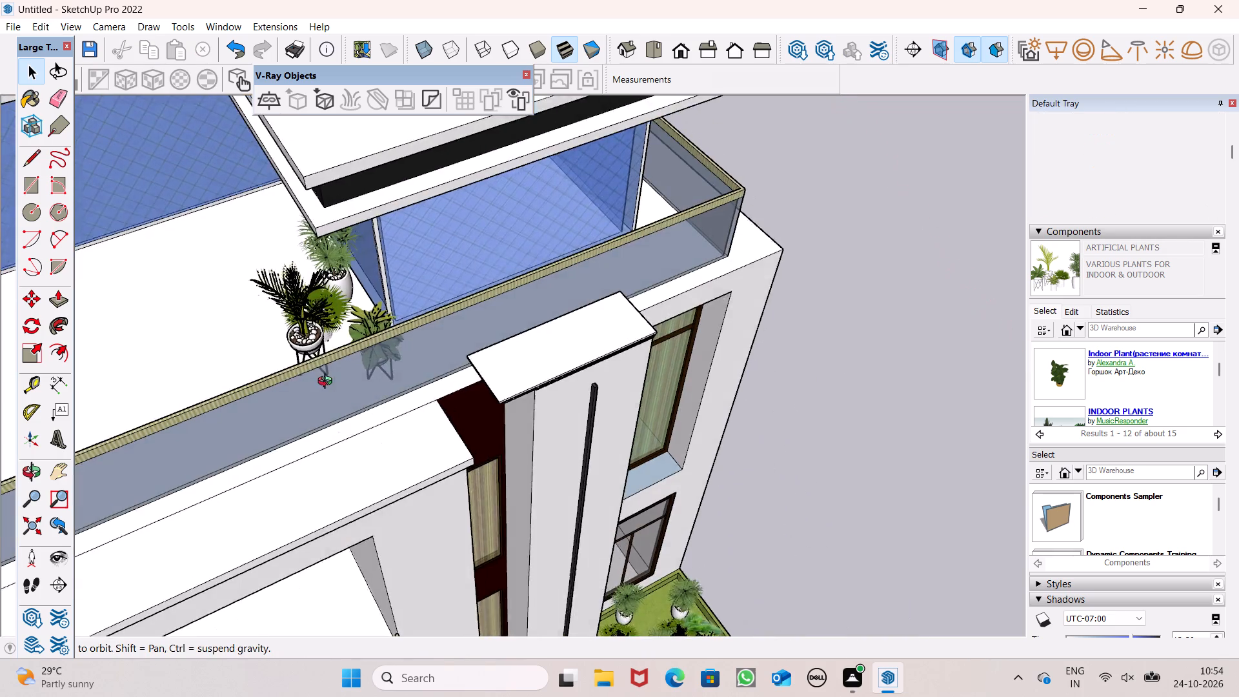
middle_drag(328, 383, 326, 376)
scroll(327, 379, up, 1)
scroll(615, 272, down, 19)
middle_drag(678, 307, 521, 307)
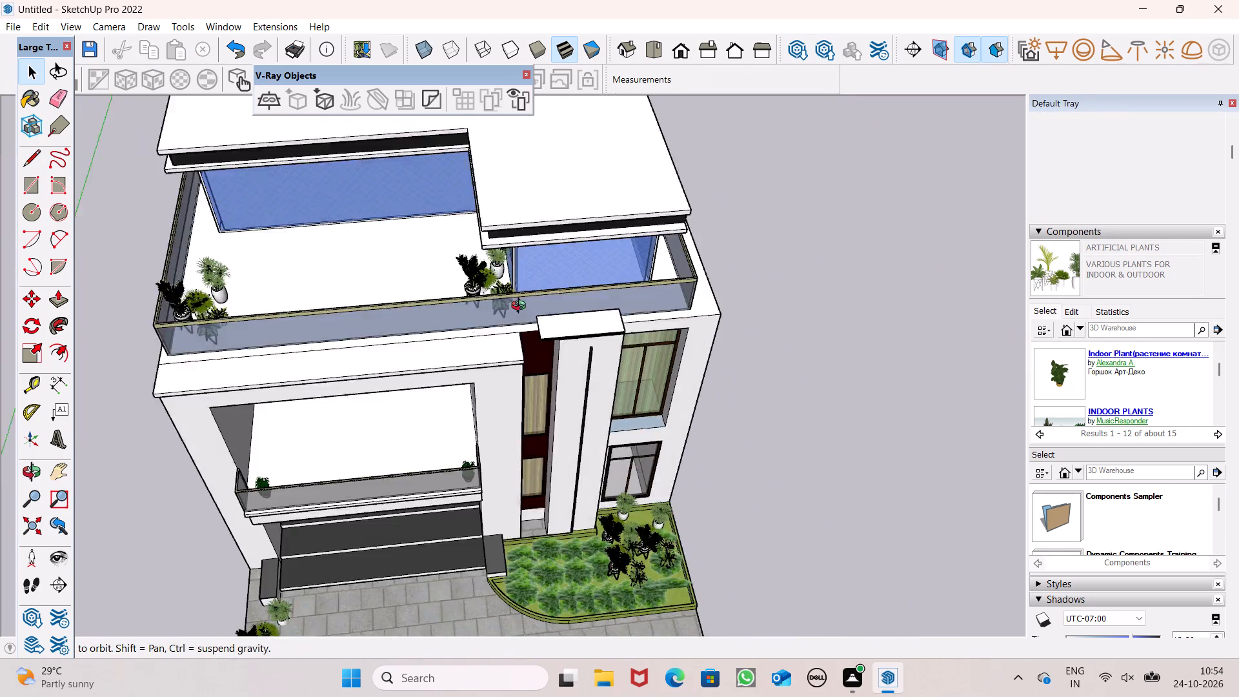
Examine the whole house from above and from the front, checking the terrace plants, balcony and entrance landscaping.
middle_drag(521, 307, 497, 276)
scroll(555, 269, down, 11)
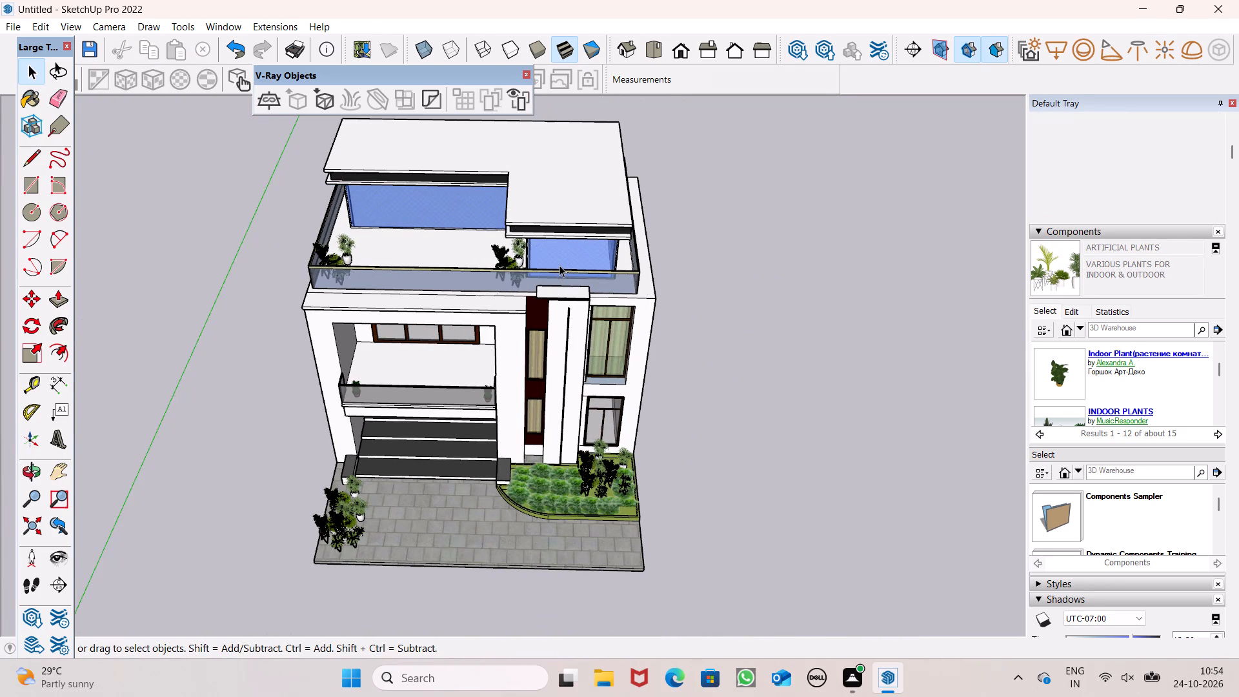
scroll(611, 239, down, 4)
middle_drag(622, 275, 551, 206)
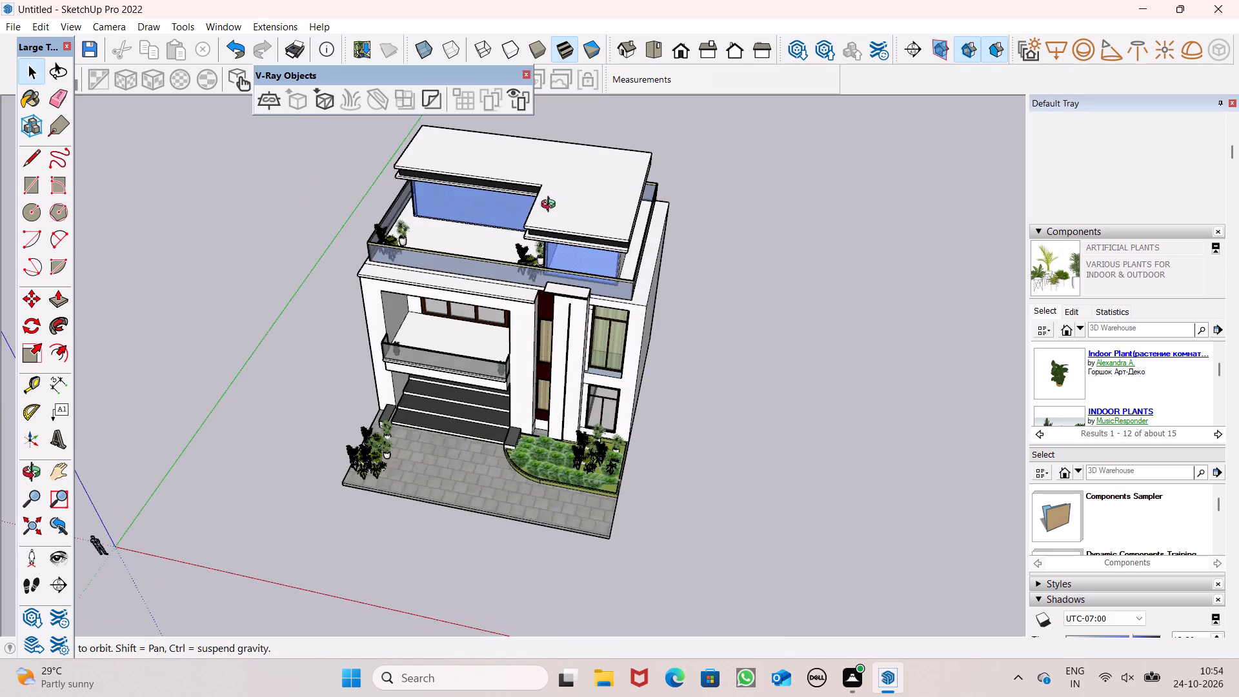
middle_drag(551, 206, 605, 109)
scroll(633, 241, down, 4)
middle_drag(648, 333, 656, 323)
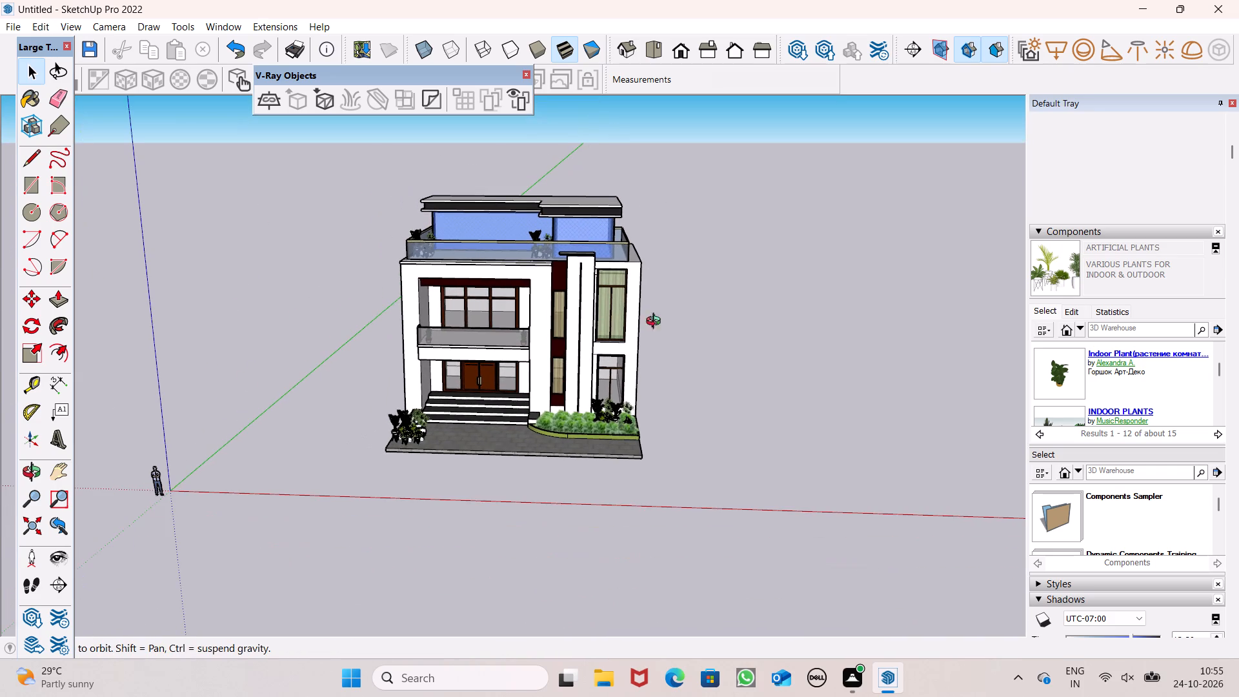
middle_drag(656, 323, 781, 247)
scroll(465, 264, up, 8)
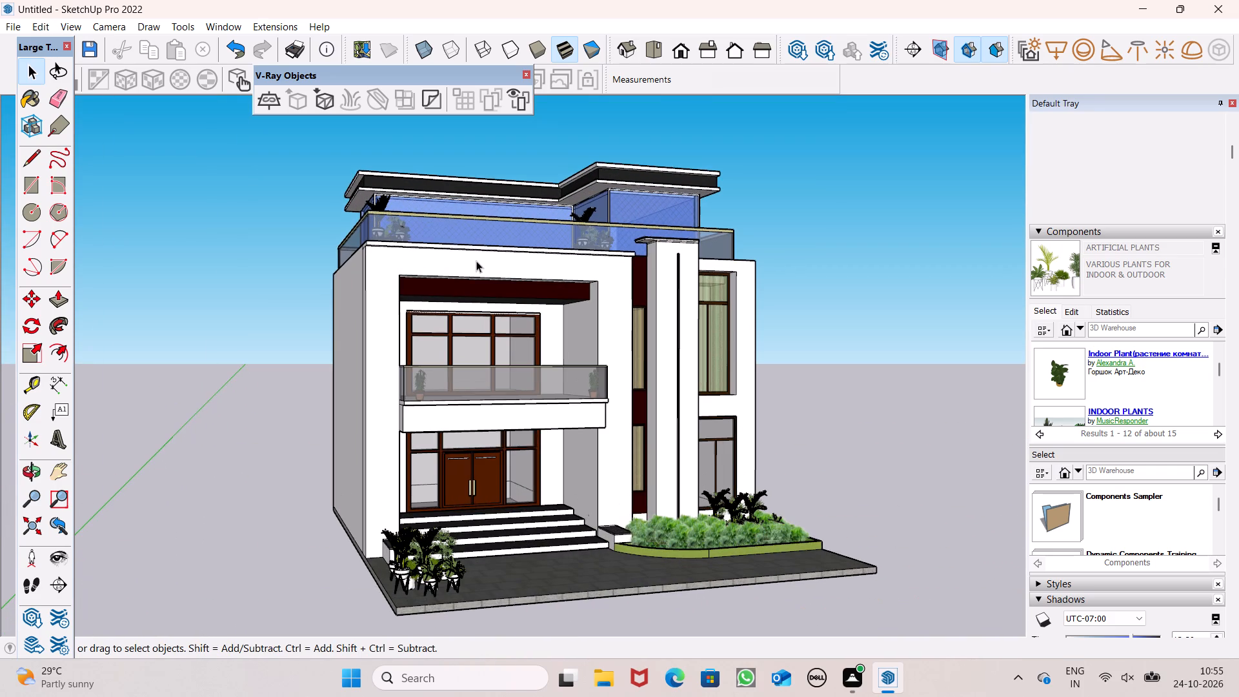
scroll(566, 287, down, 4)
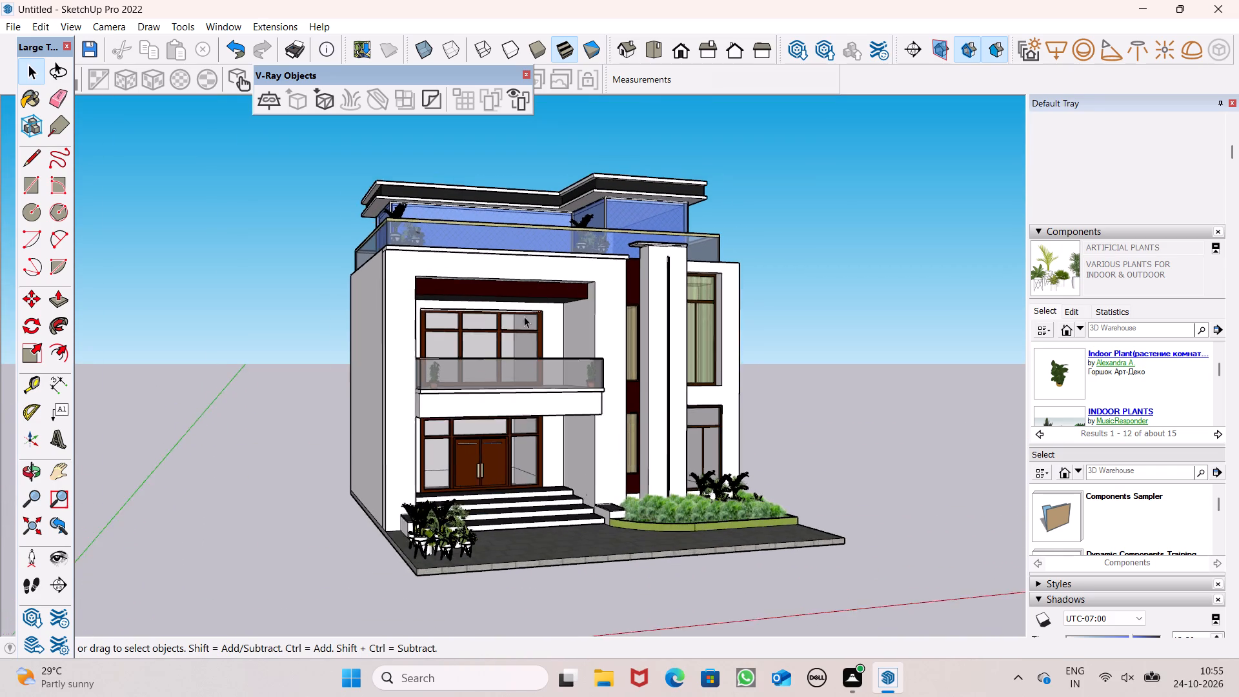
Erase the stray vertical edge on the blank side wall, close to the front corner by the balcony.
middle_drag(505, 328, 708, 330)
middle_drag(463, 393, 516, 378)
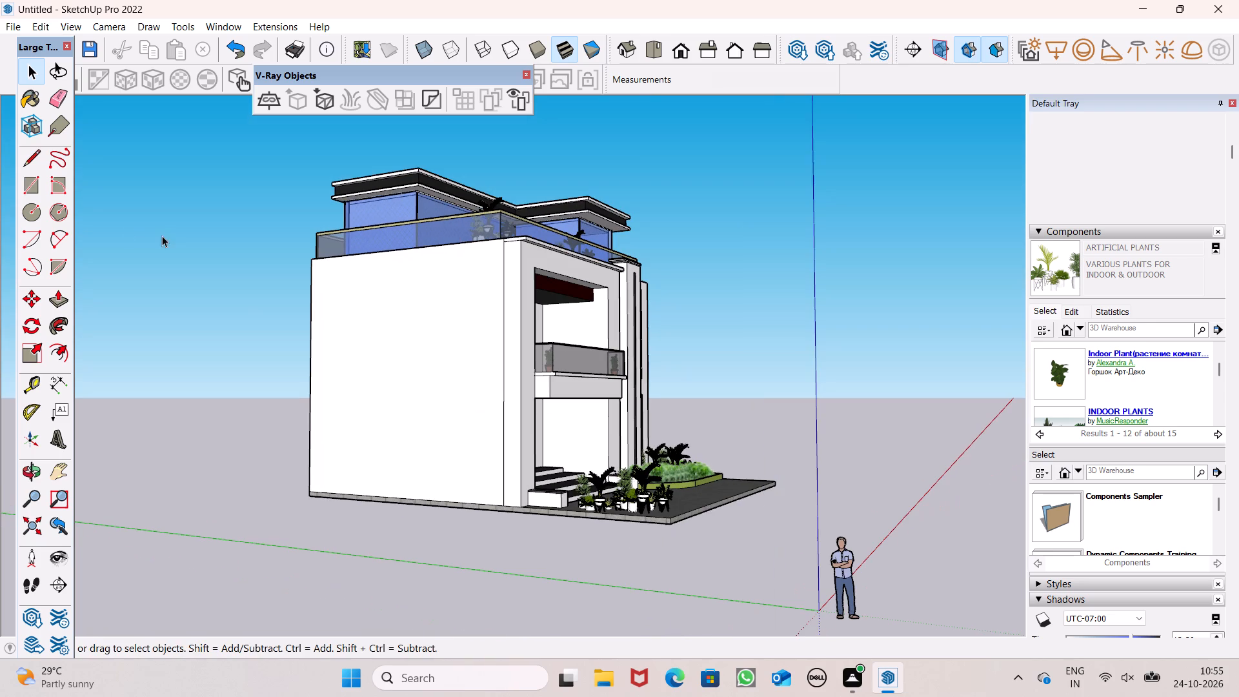
click(59, 103)
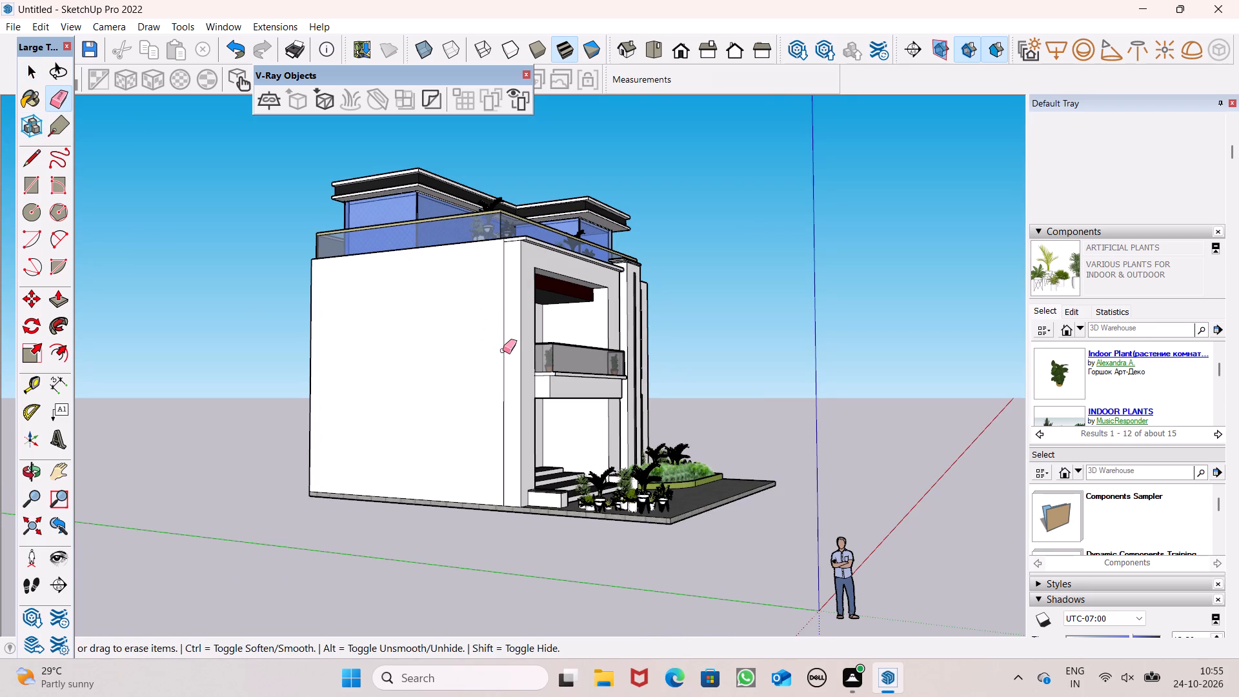
click(503, 350)
key(space)
Examine the cleaned side wall and the full front facade, ending on a close front perspective of the house.
scroll(653, 273, down, 5)
middle_drag(672, 336, 561, 449)
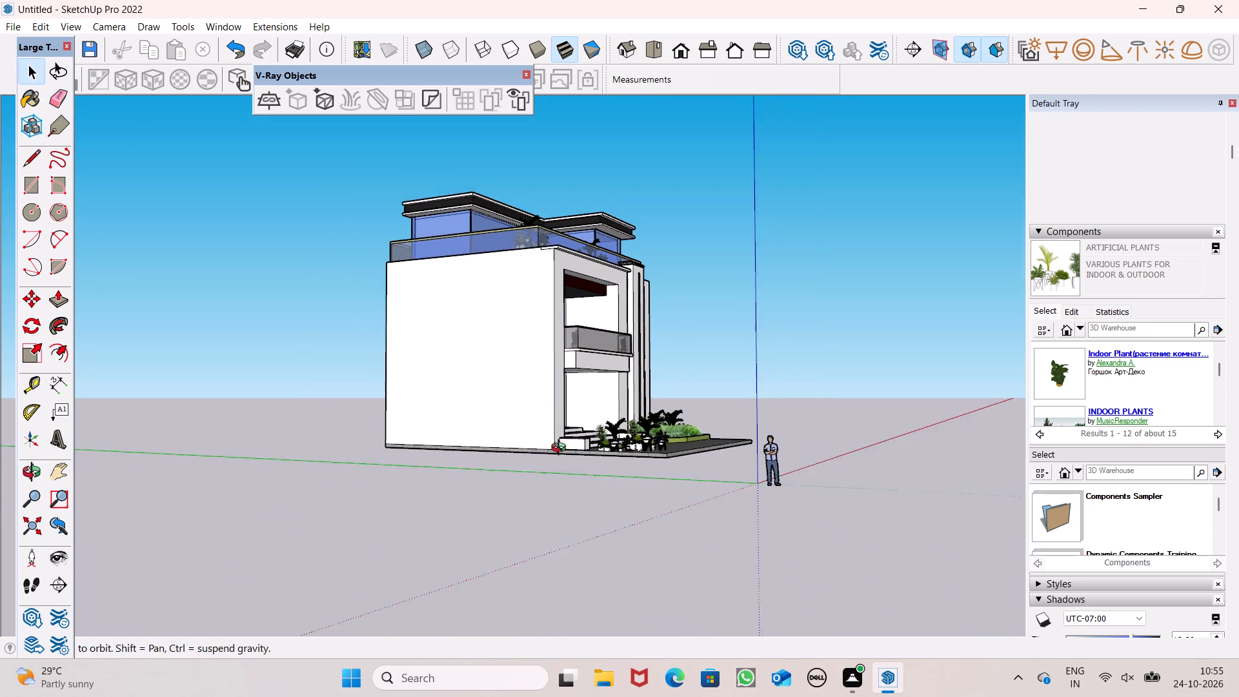
middle_drag(561, 449, 396, 408)
scroll(395, 409, up, 1)
scroll(476, 530, up, 1)
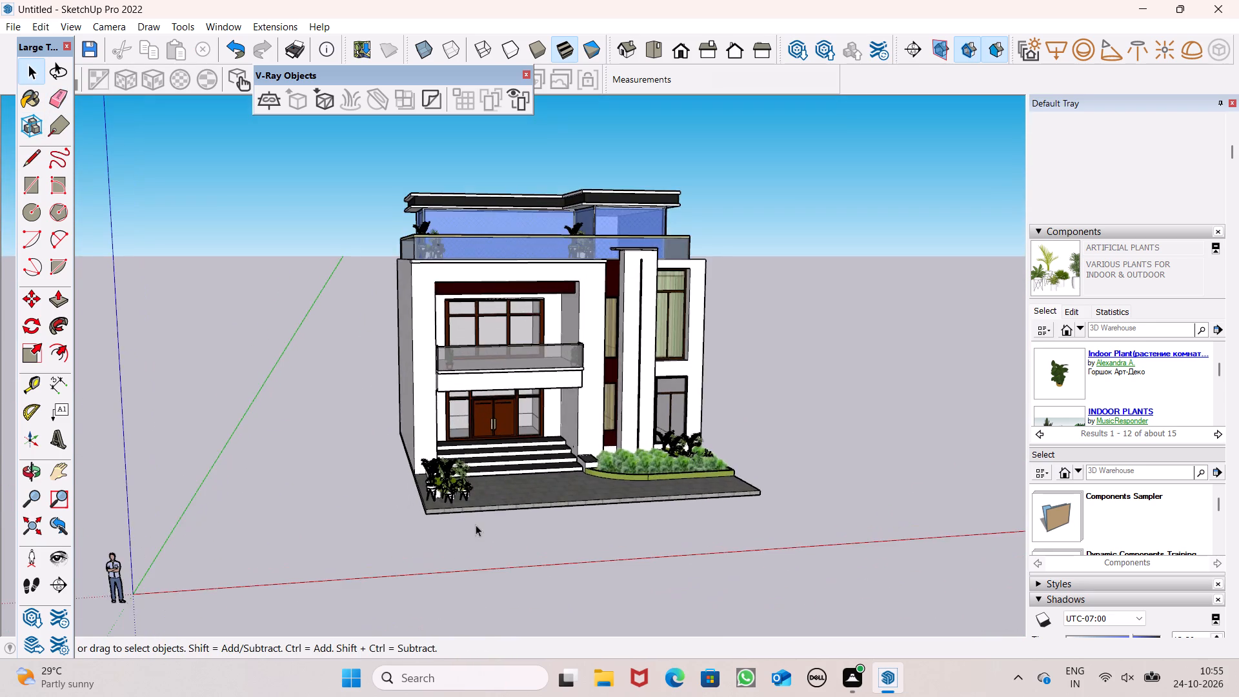
scroll(476, 525, up, 2)
scroll(492, 479, down, 1)
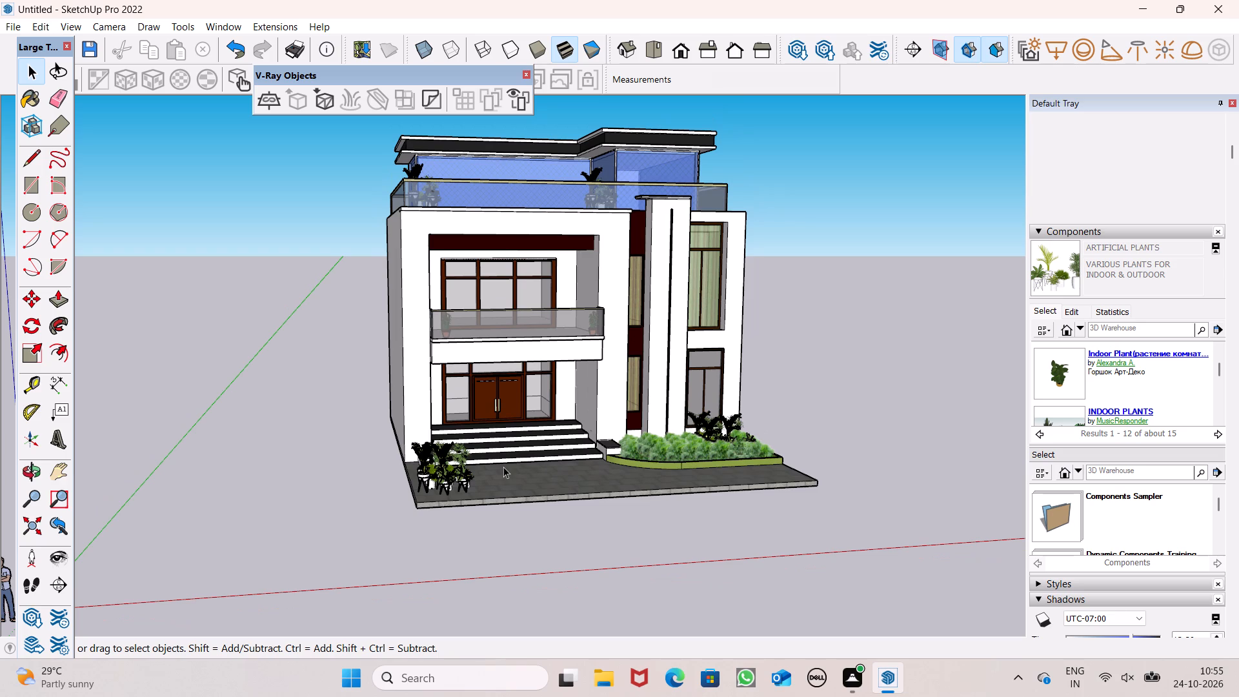
middle_drag(636, 485, 648, 452)
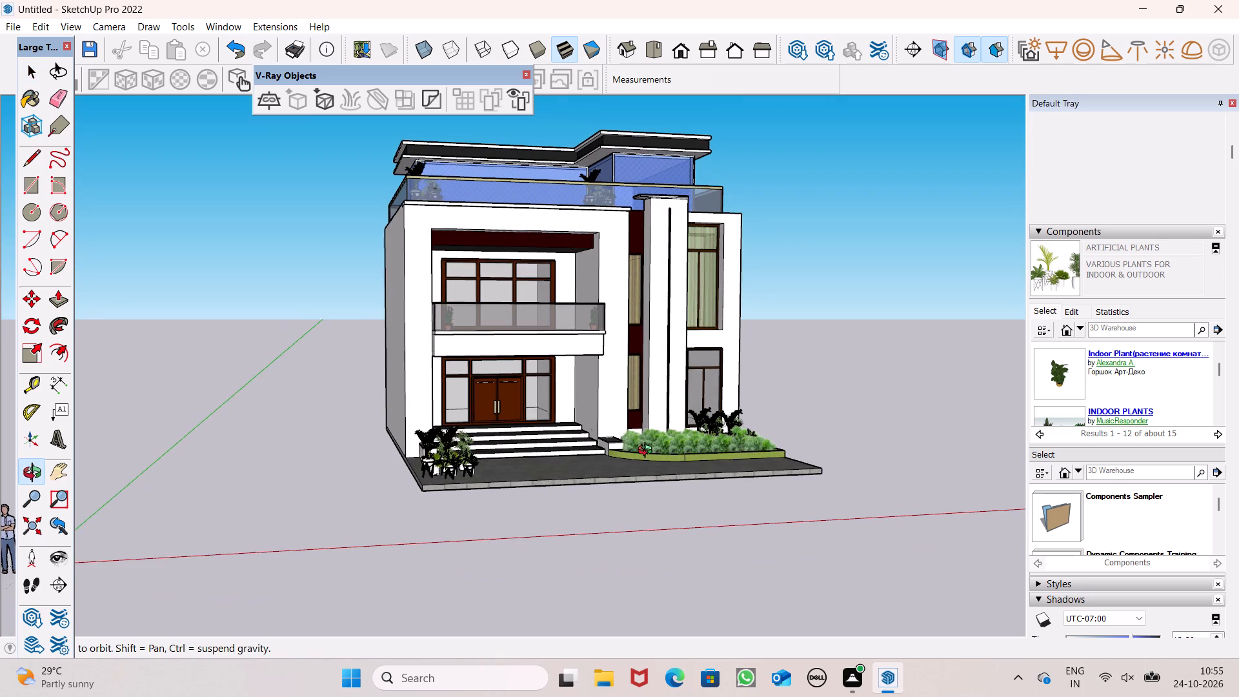
middle_drag(648, 452, 648, 451)
scroll(563, 230, up, 1)
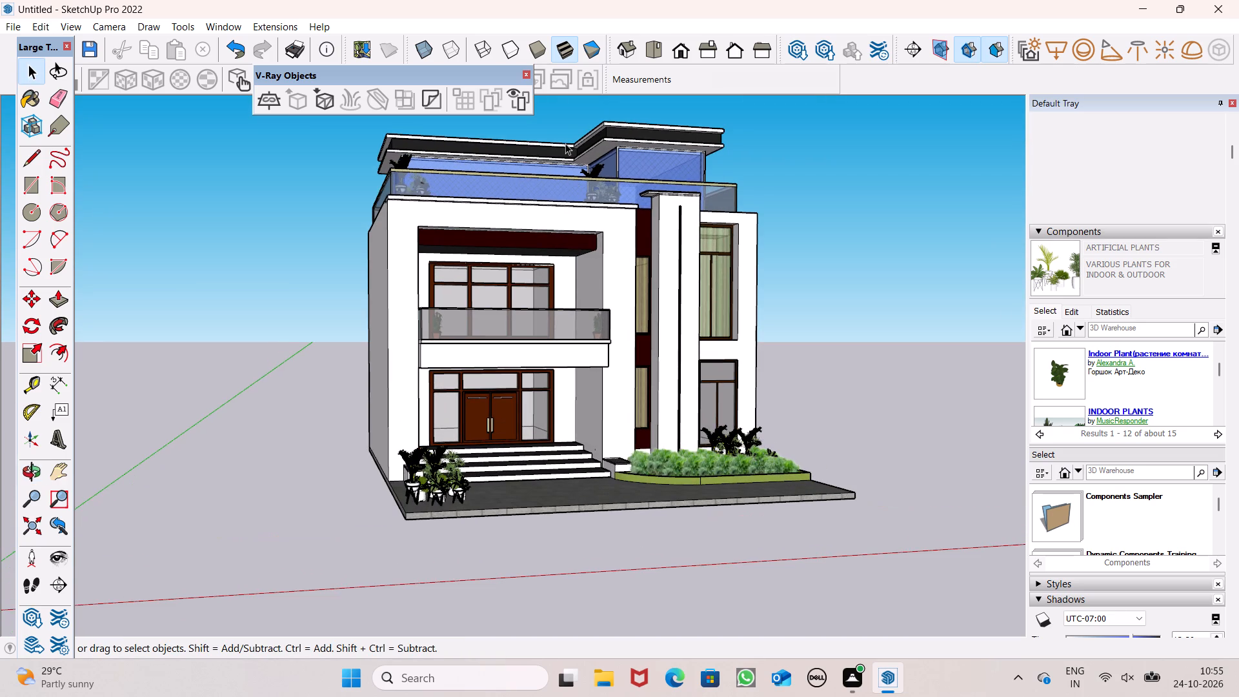
scroll(565, 143, up, 1)
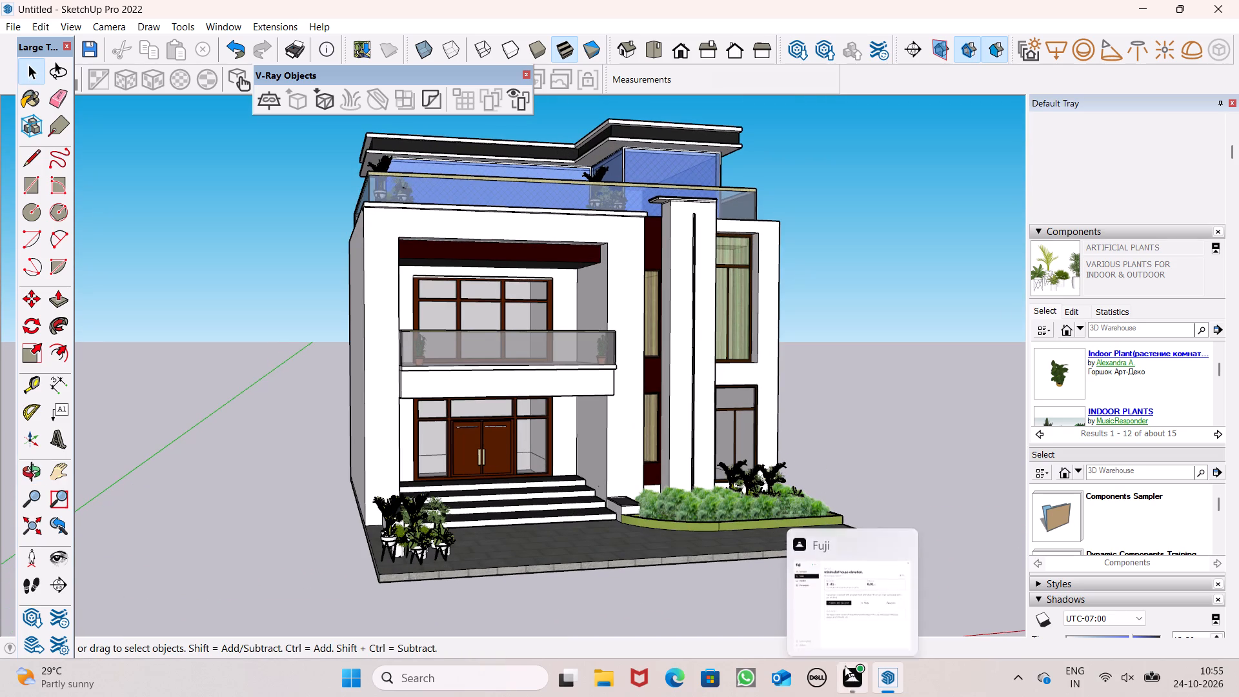
Start saving the untitled house model as a SketchUp model file.
key(ctrl+s)
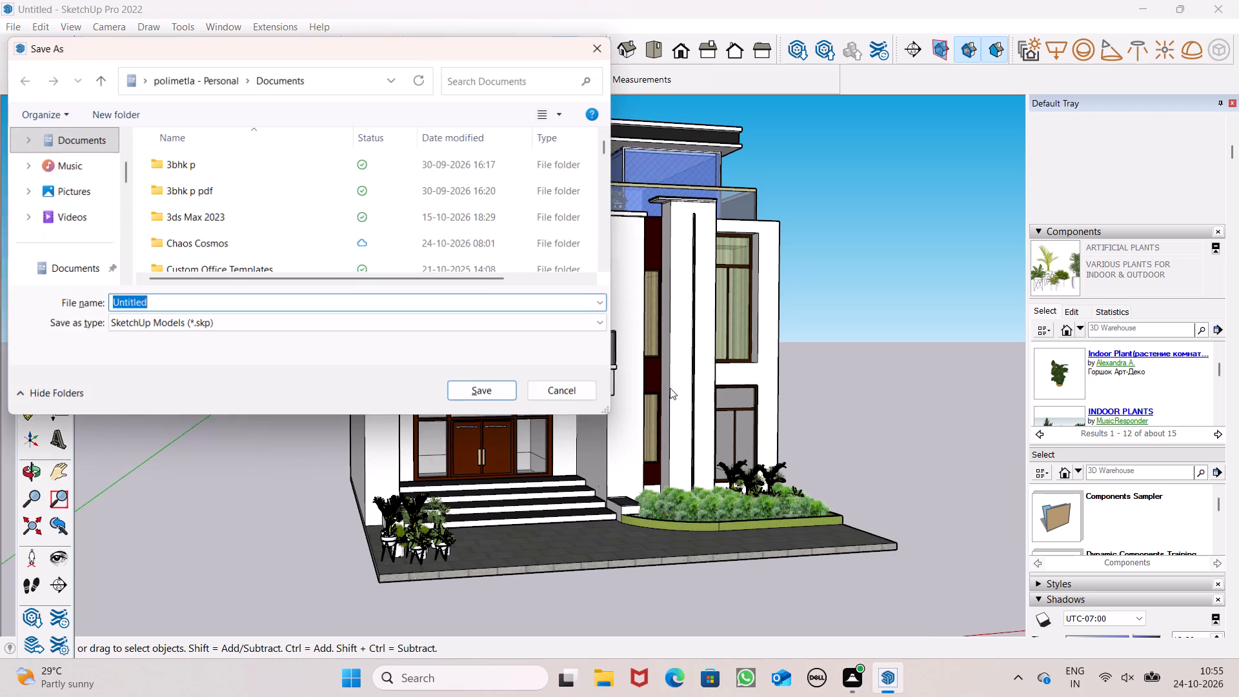
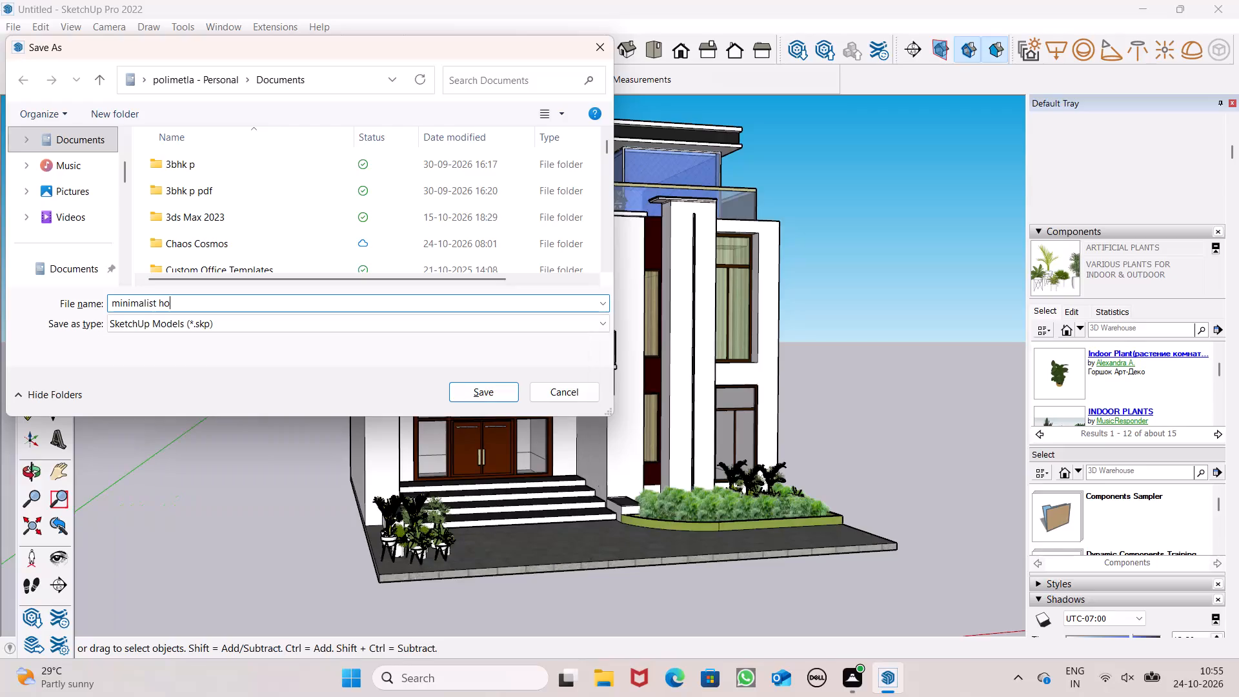
Save the model in Documents as a SketchUp model file named "minimalist house elevation".
key(BackSpace)
text(se elevation)
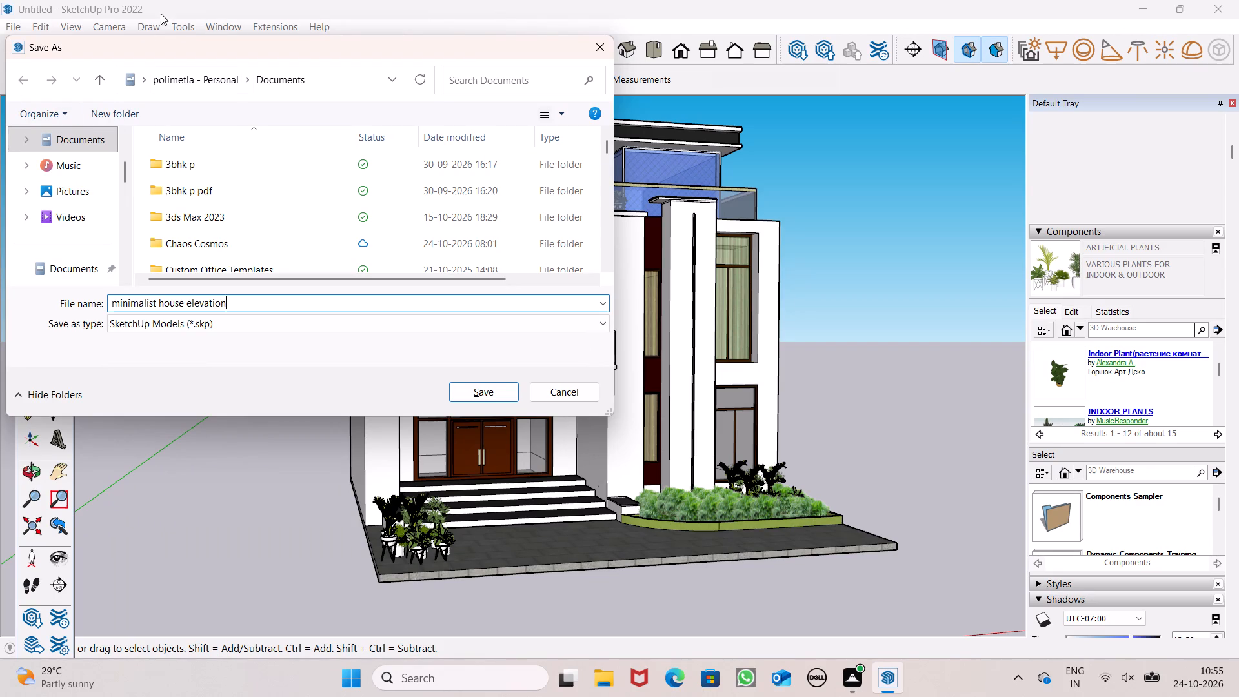
click(497, 392)
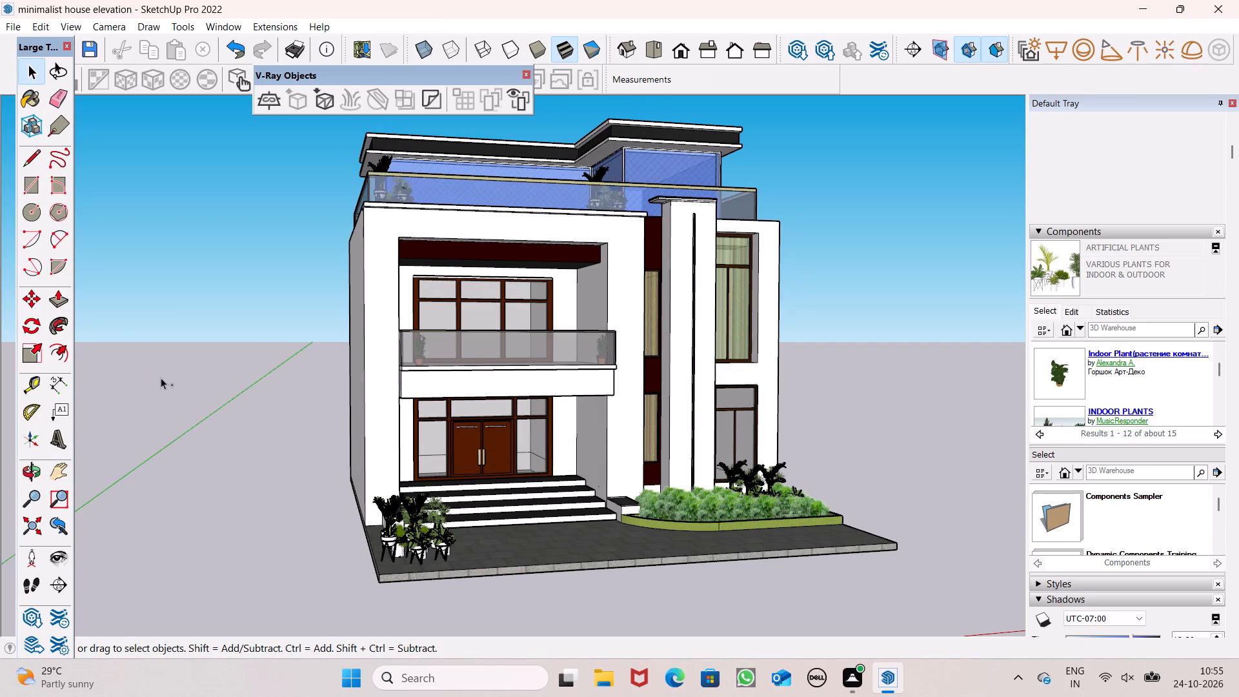
Export the current front perspective as a 2D JPEG image named "minimalist house elevation" in the Documents folder.
click(18, 29)
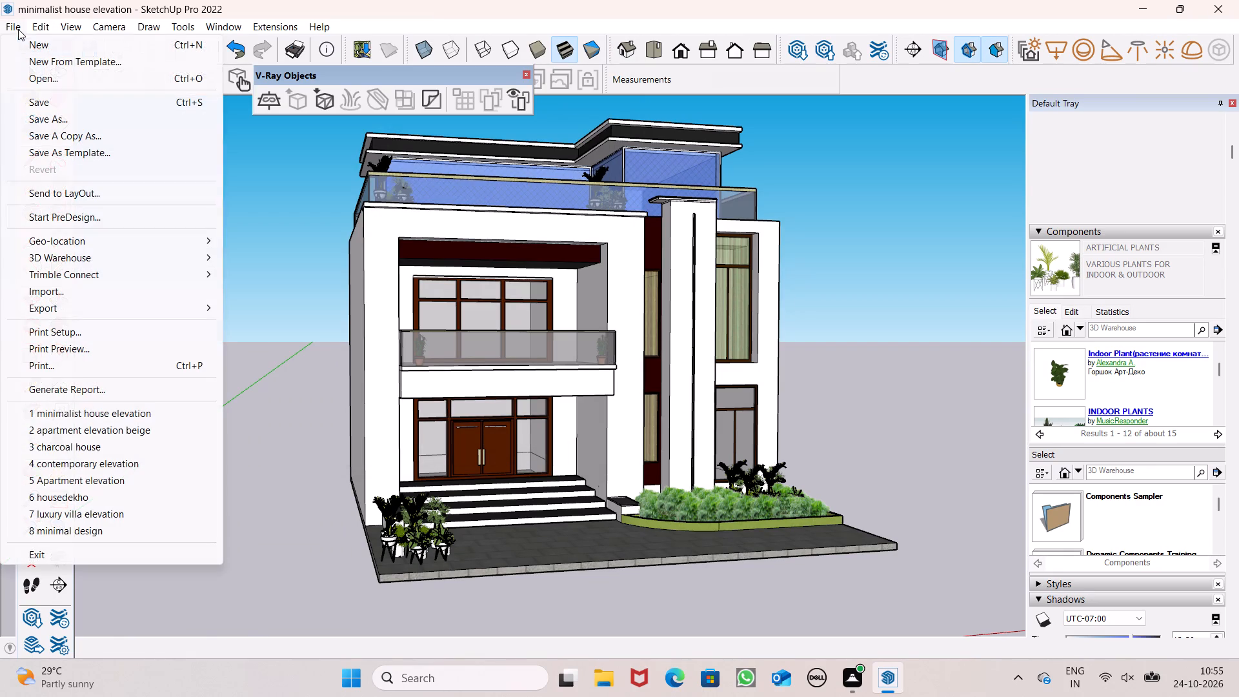
click(158, 308)
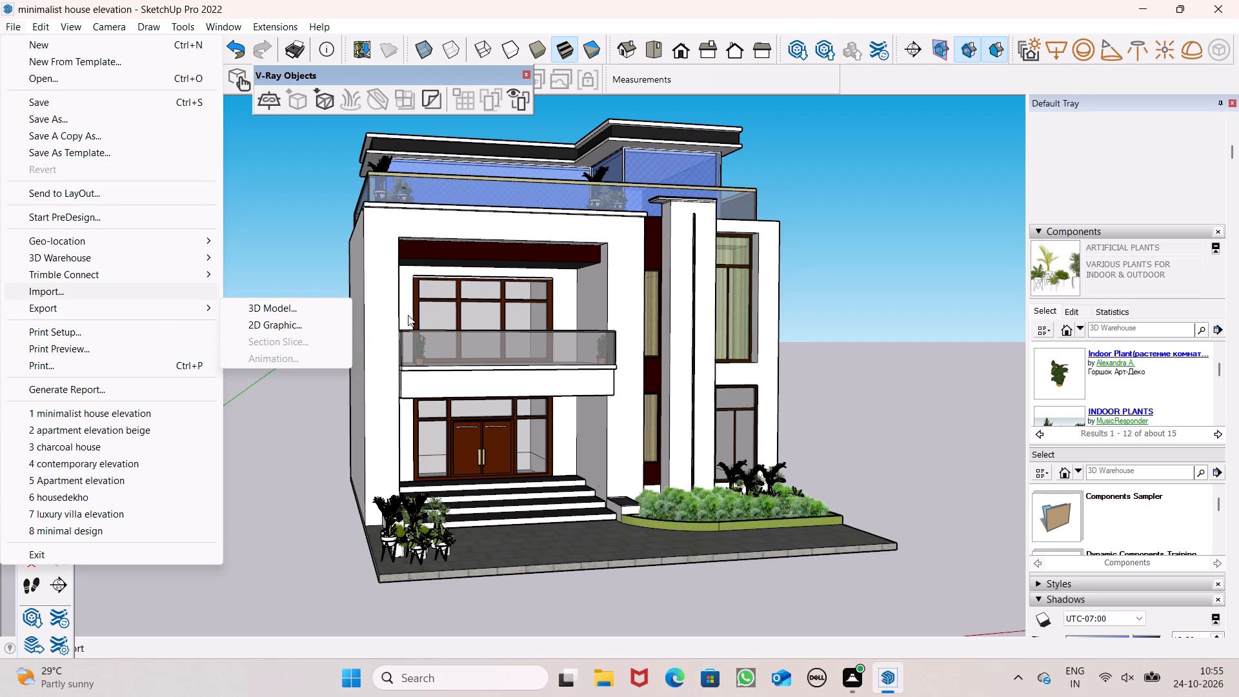
click(183, 307)
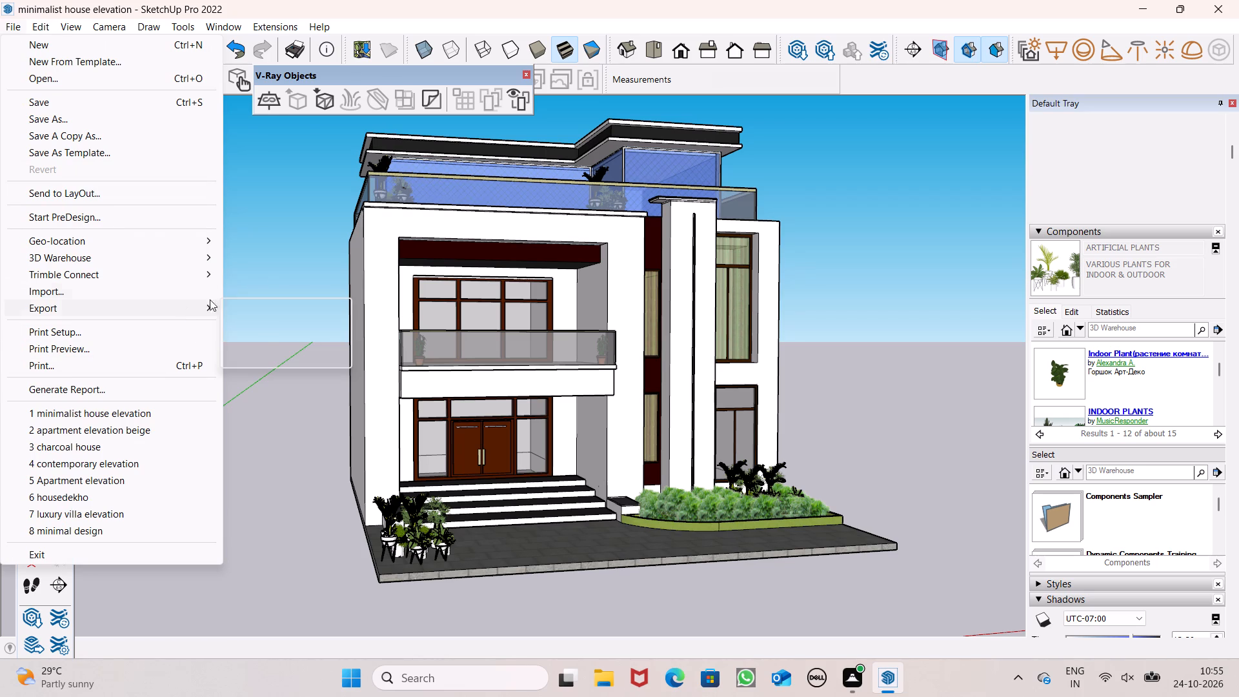
click(303, 325)
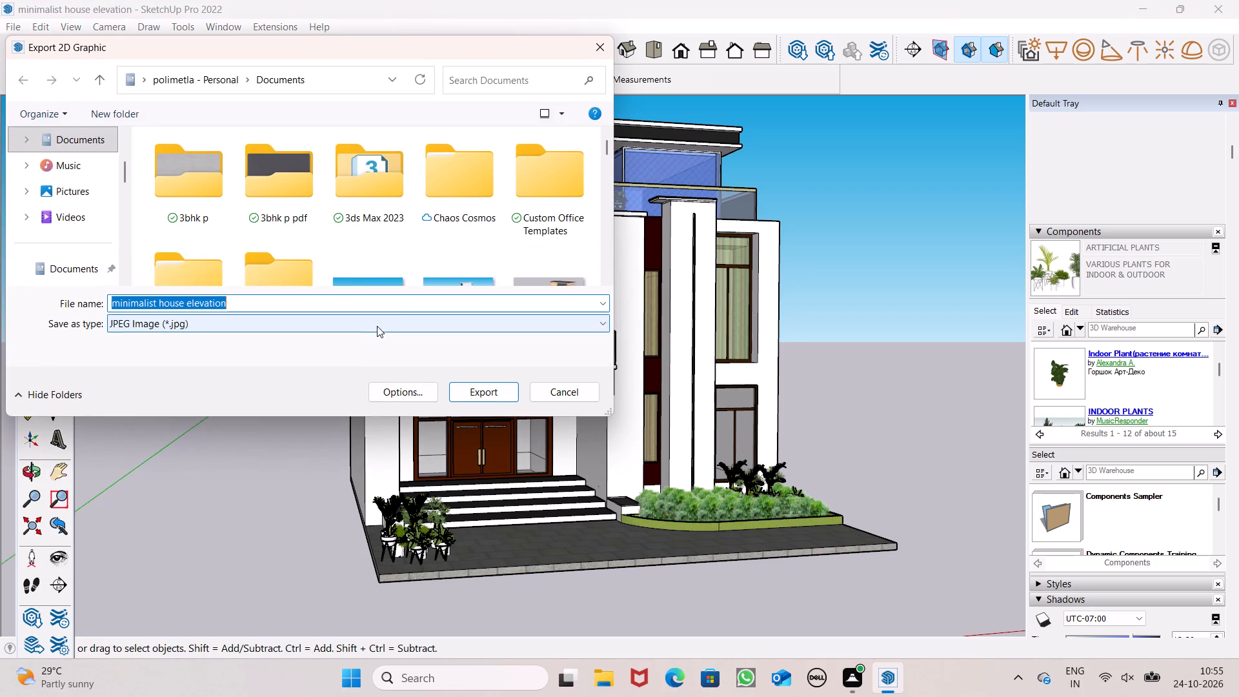
click(472, 394)
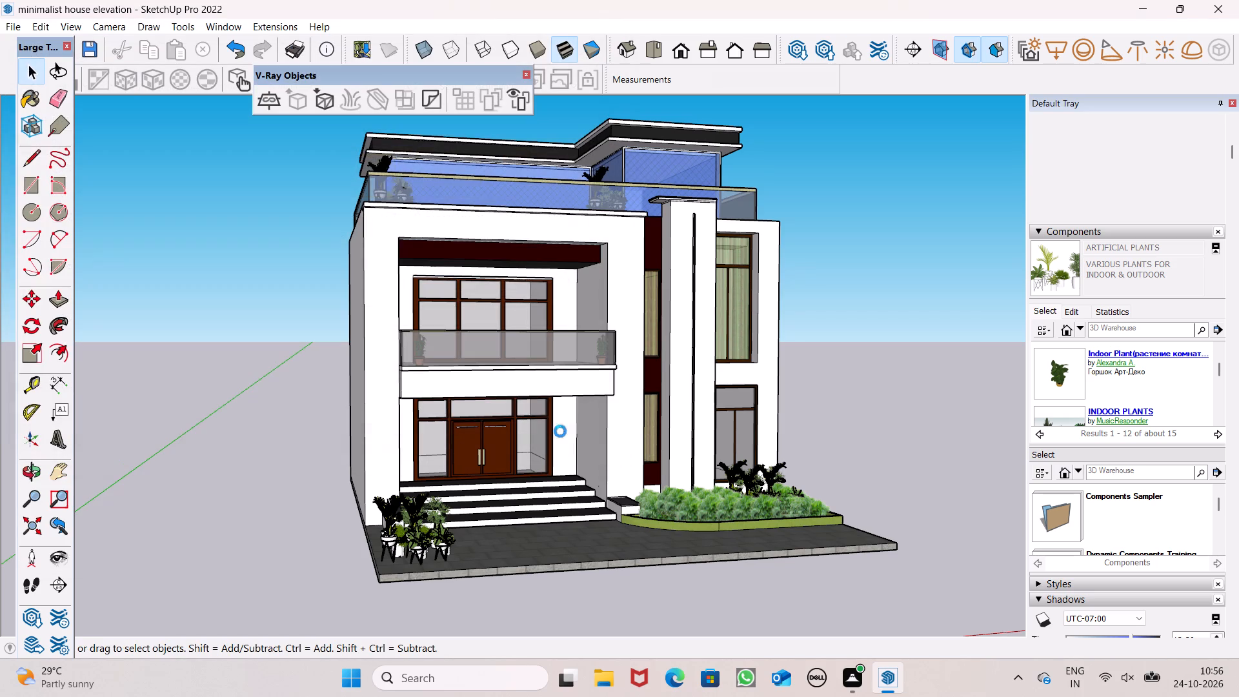